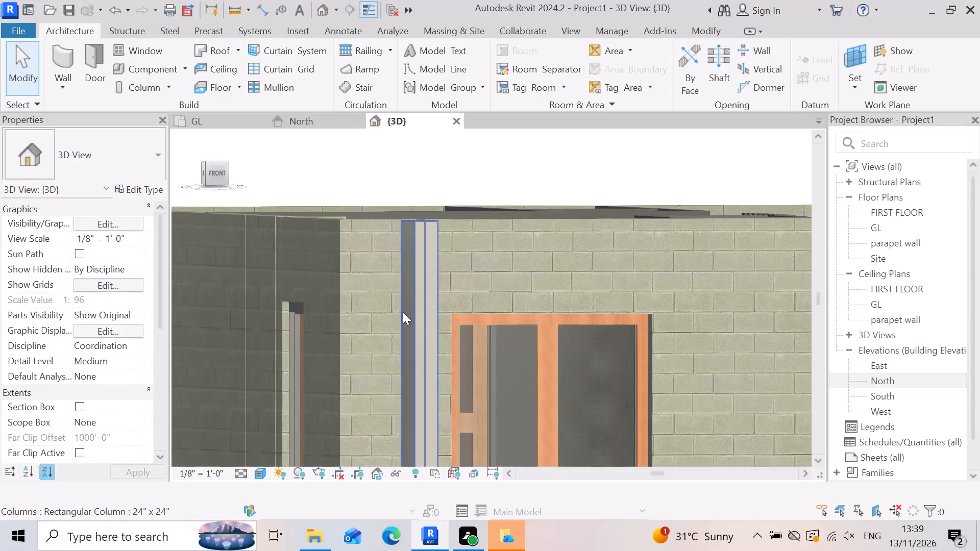
Examine the rectangular columns and the masonry wall beside the glazed double door in the 3D view from several angles.
scroll(389, 202, "up", 3)
scroll(465, 230, "up", 6)
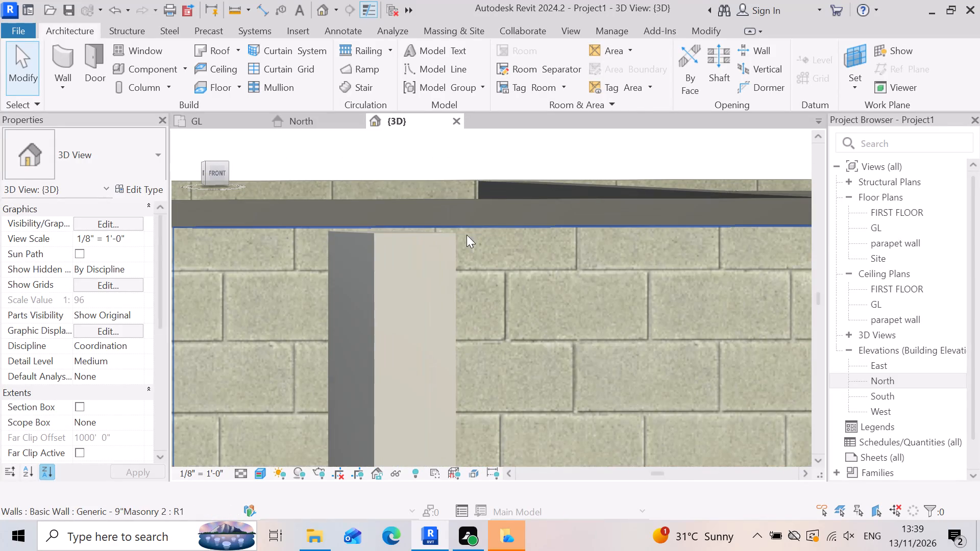
scroll(450, 162, "down", 6)
scroll(387, 187, "down", 2)
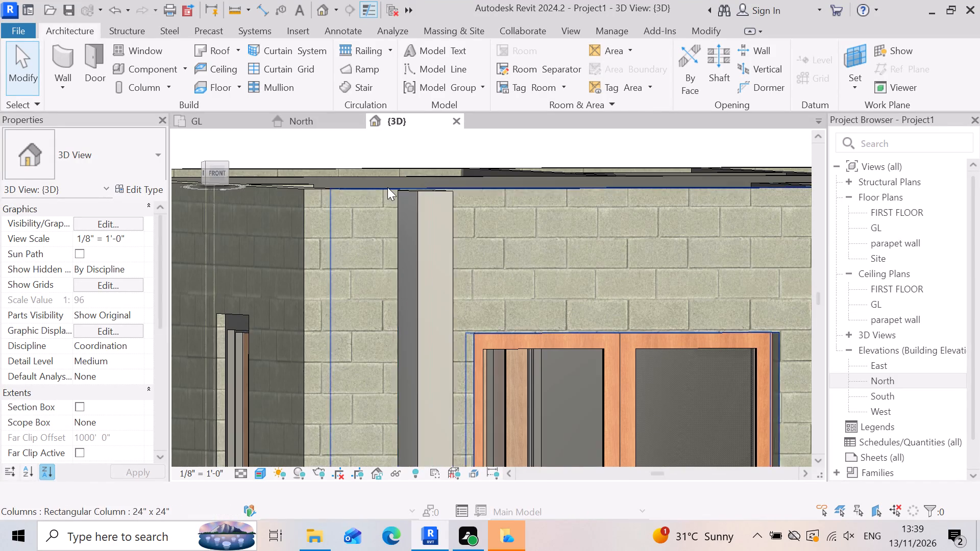
scroll(387, 187, "down", 6)
right_click_drag(509, 241, 516, 277, "shift")
middle_click_drag(509, 241, 516, 277, "shift")
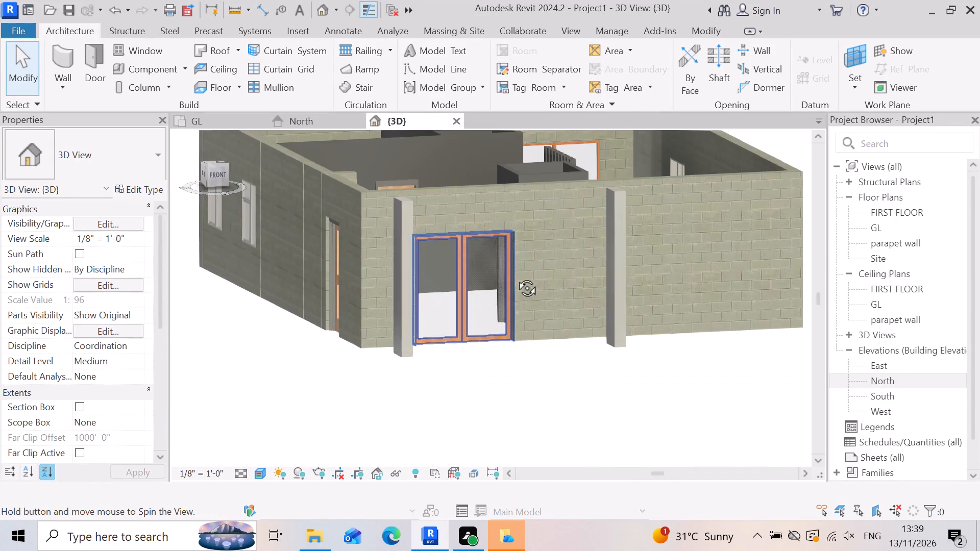
middle_click_drag(516, 277, 516, 301, "shift")
right_click_drag(516, 277, 516, 301, "shift")
scroll(675, 211, "up", 5)
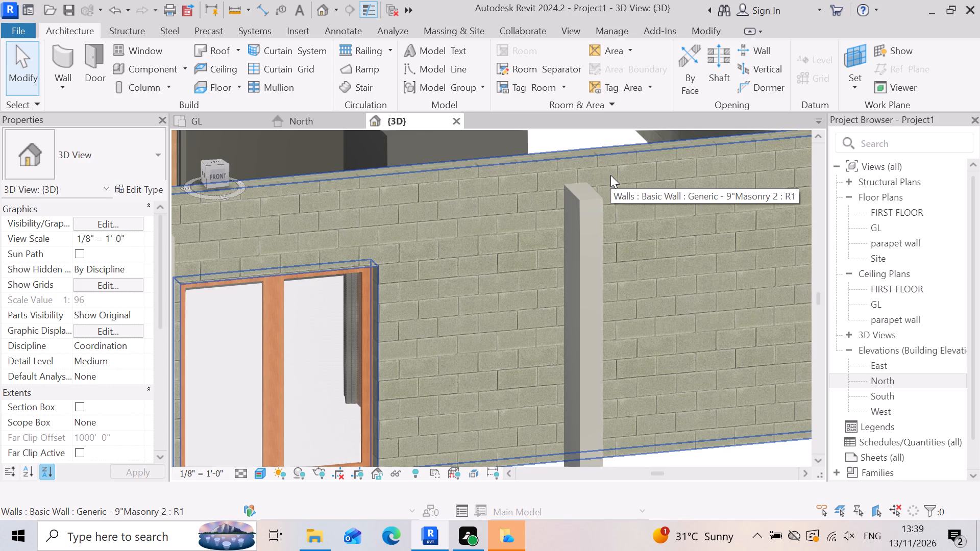
scroll(644, 231, "down", 5)
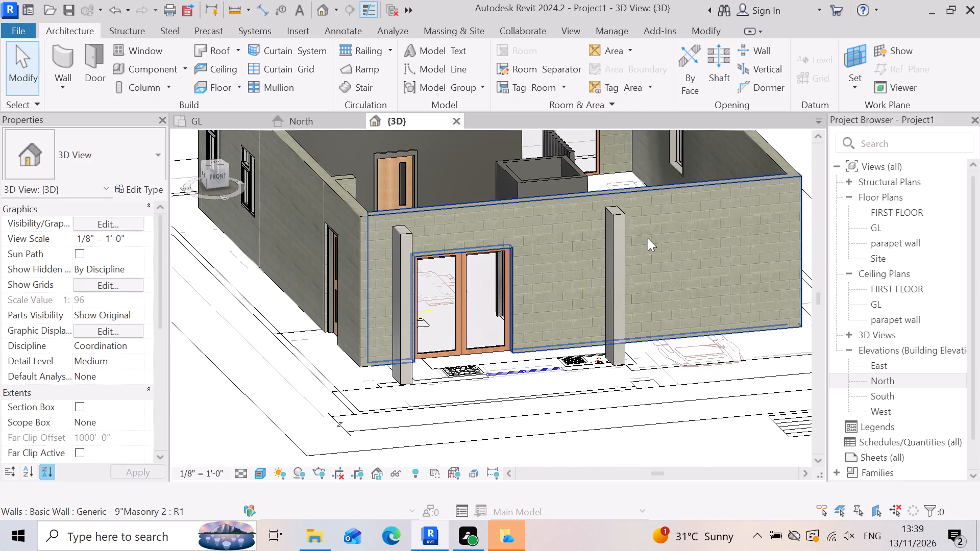
scroll(620, 215, "up", 1)
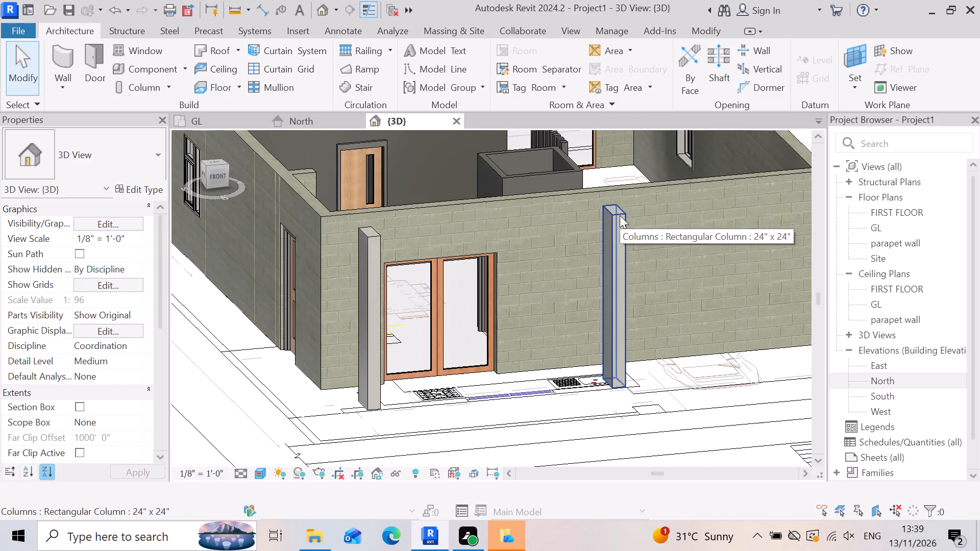
scroll(620, 215, "down", 1)
scroll(463, 354, "down", 1)
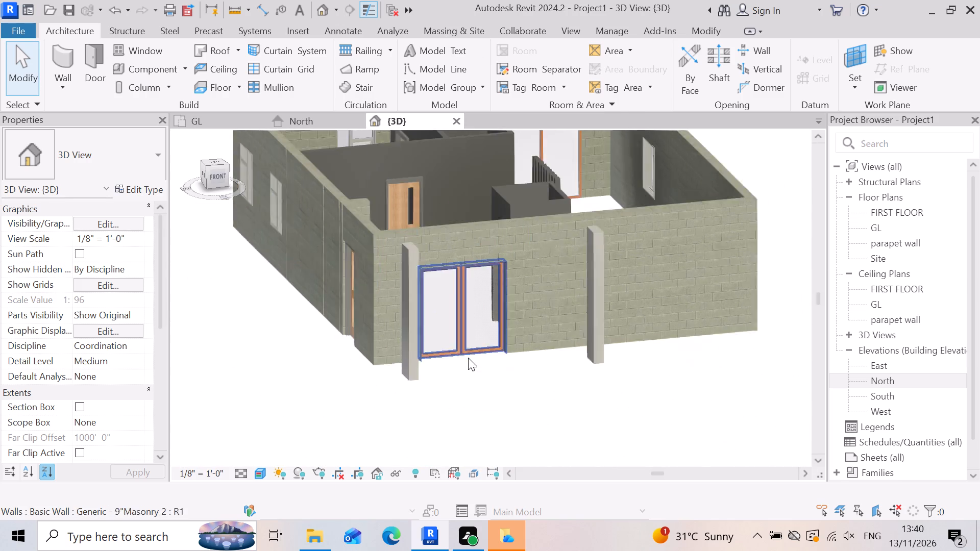
scroll(468, 358, "down", 2)
scroll(544, 331, "up", 2)
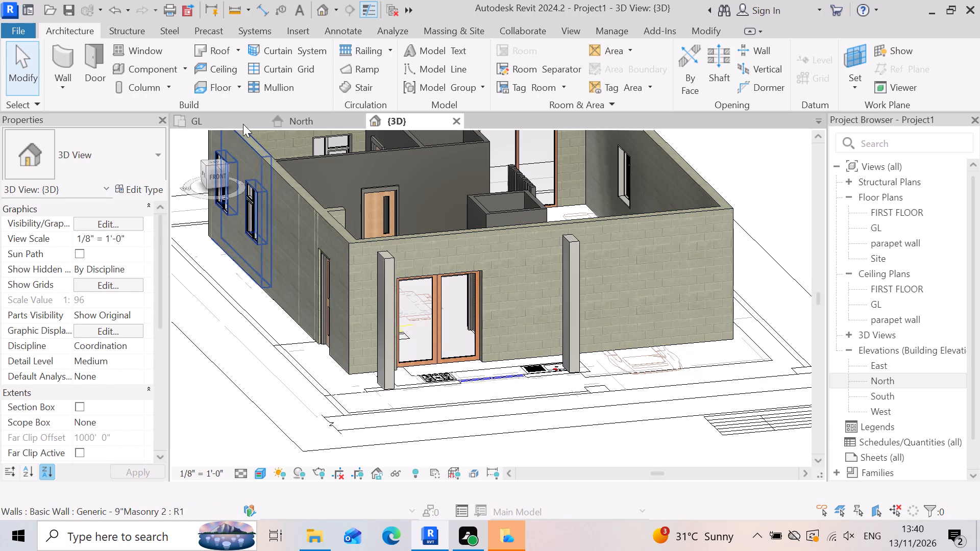
Switch to the GL floor plan and examine the ground floor layout around the guest bedroom, toilet and living room.
left_click(222, 121)
scroll(506, 356, "down", 1)
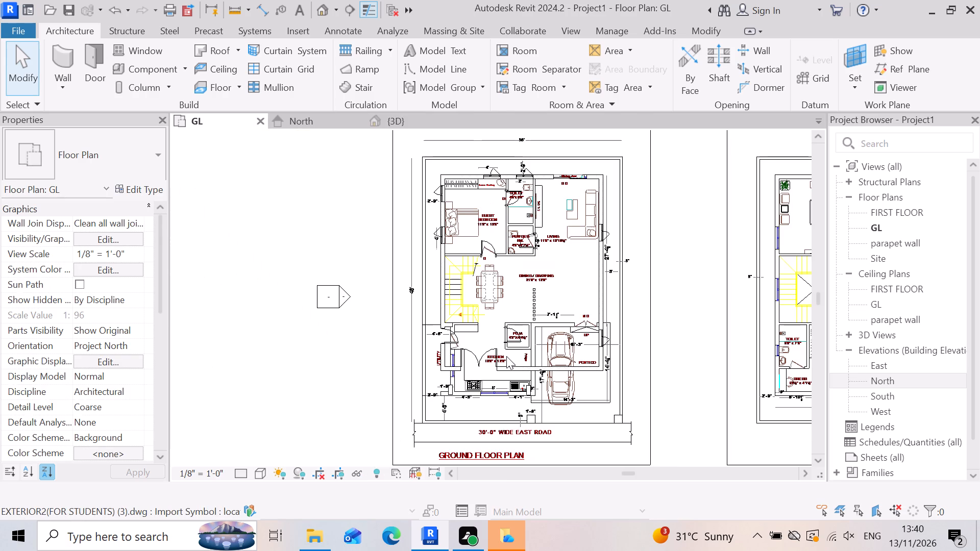
scroll(582, 177, "up", 6)
scroll(386, 309, "down", 4)
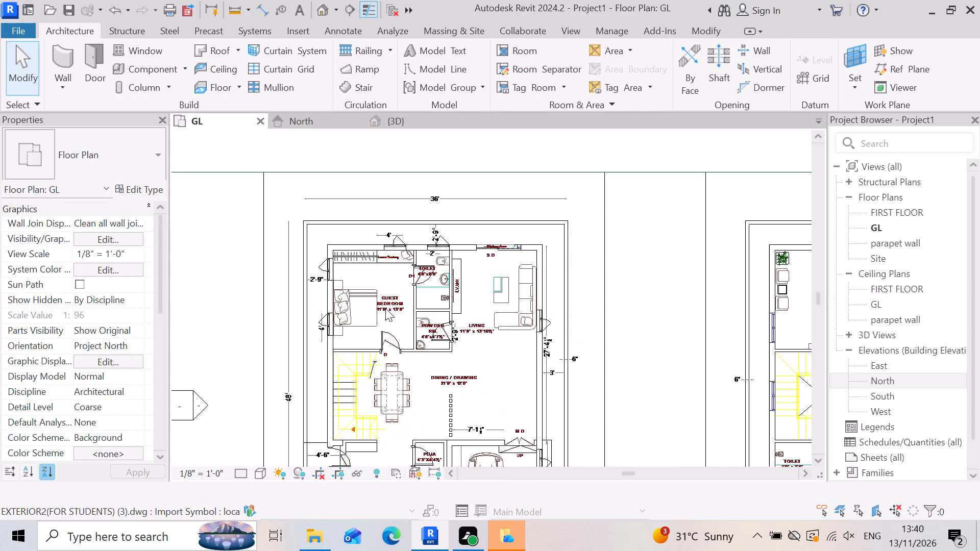
scroll(576, 305, "up", 2)
scroll(312, 238, "up", 3)
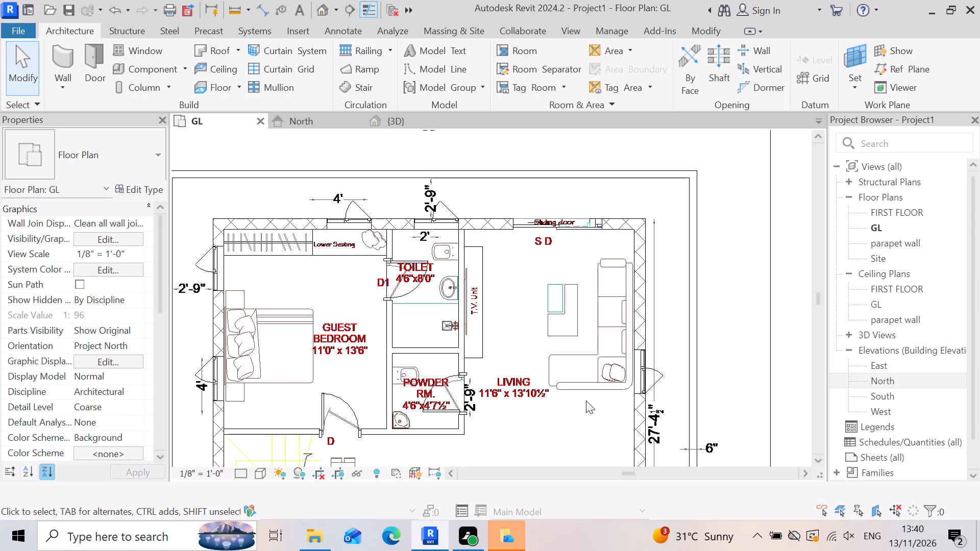
scroll(504, 338, "down", 3)
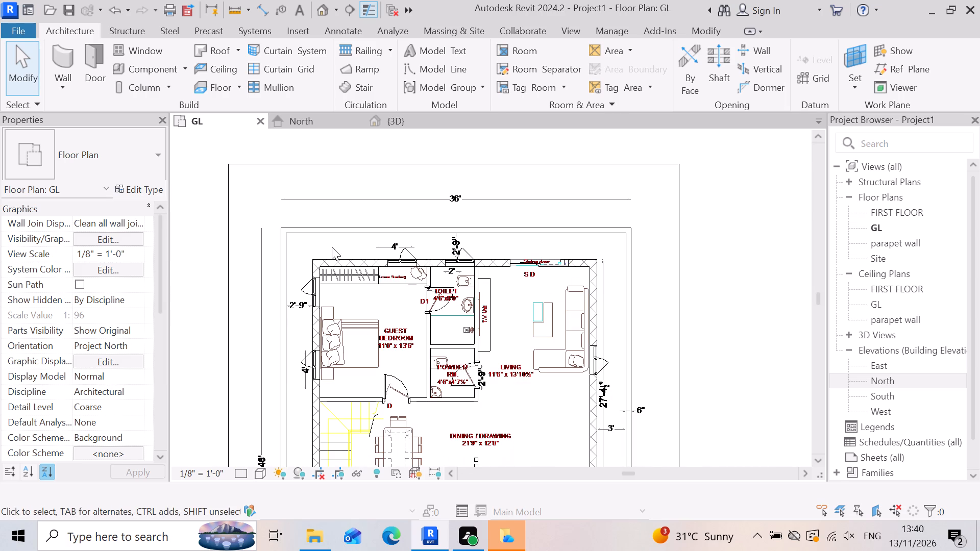
scroll(333, 240, "up", 8)
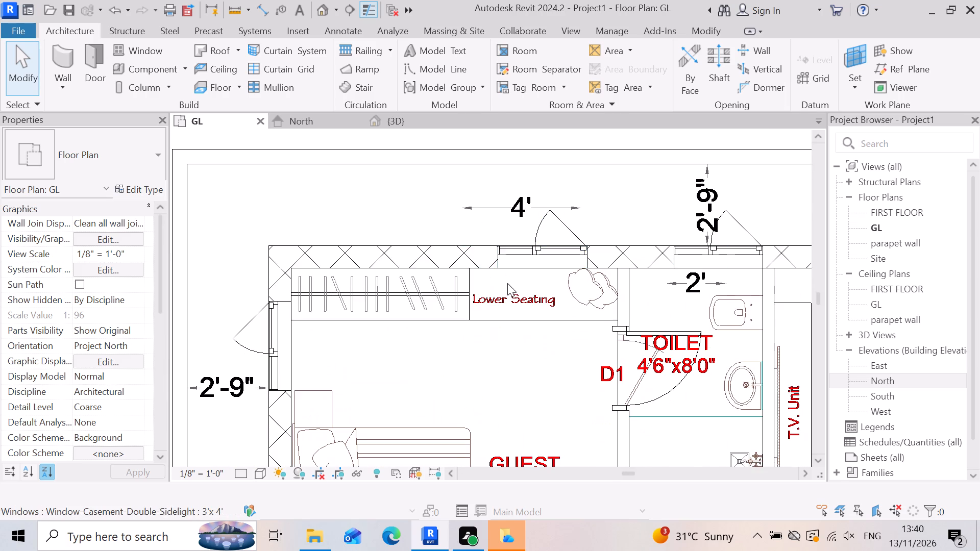
scroll(510, 282, "down", 3)
scroll(354, 267, "up", 8)
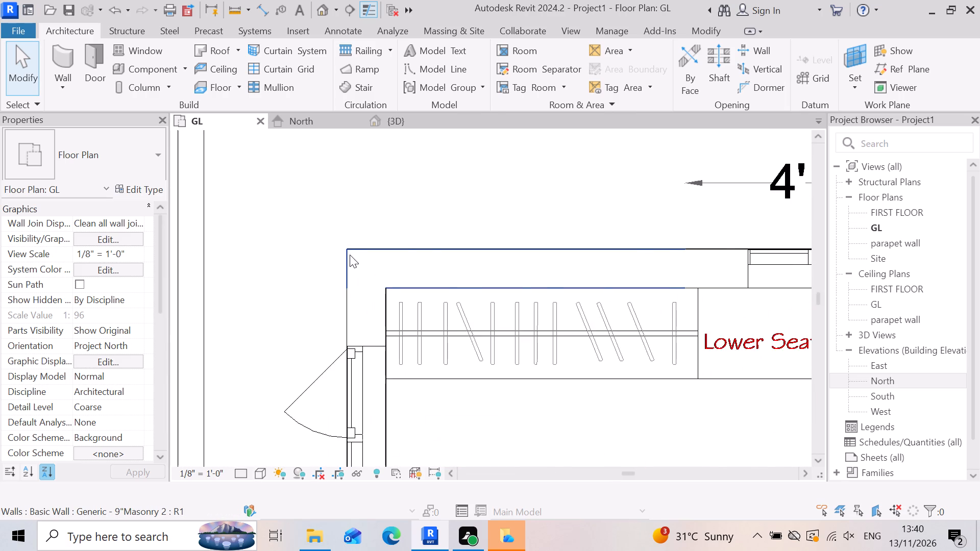
scroll(335, 241, "down", 16)
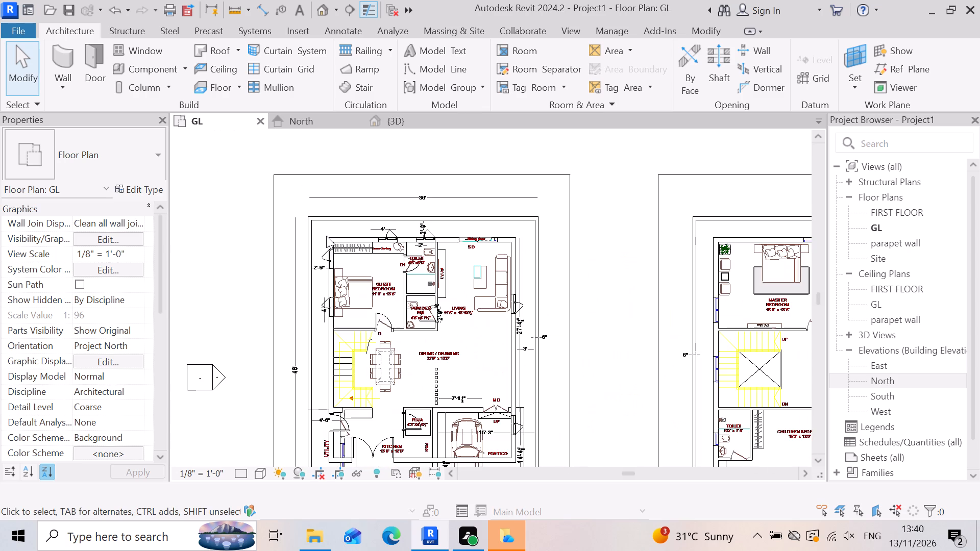
scroll(429, 229, "down", 3)
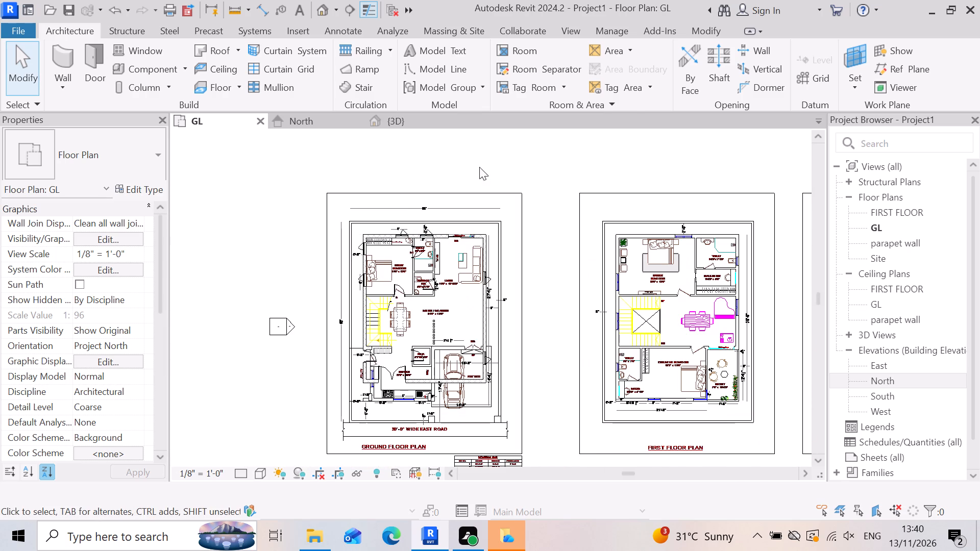
scroll(406, 359, "up", 2)
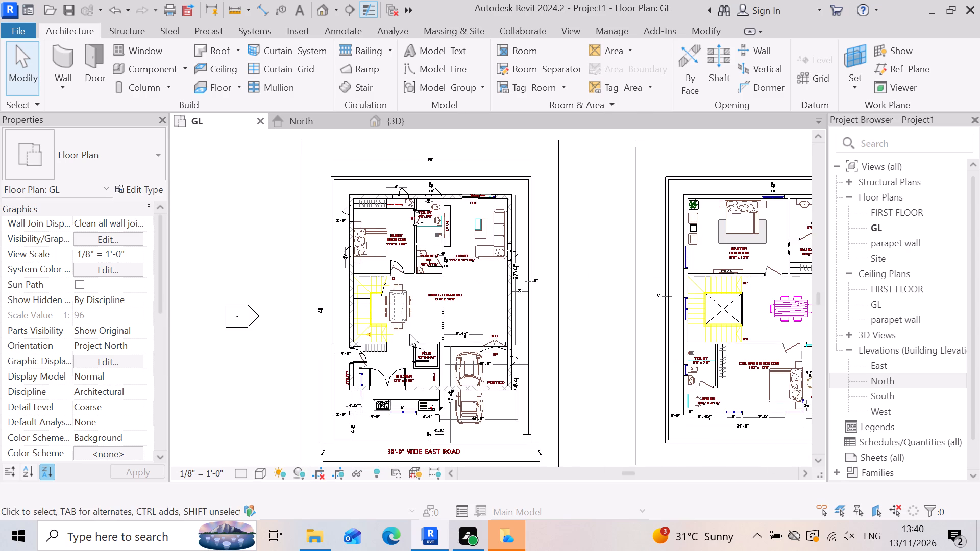
scroll(315, 196, "up", 2)
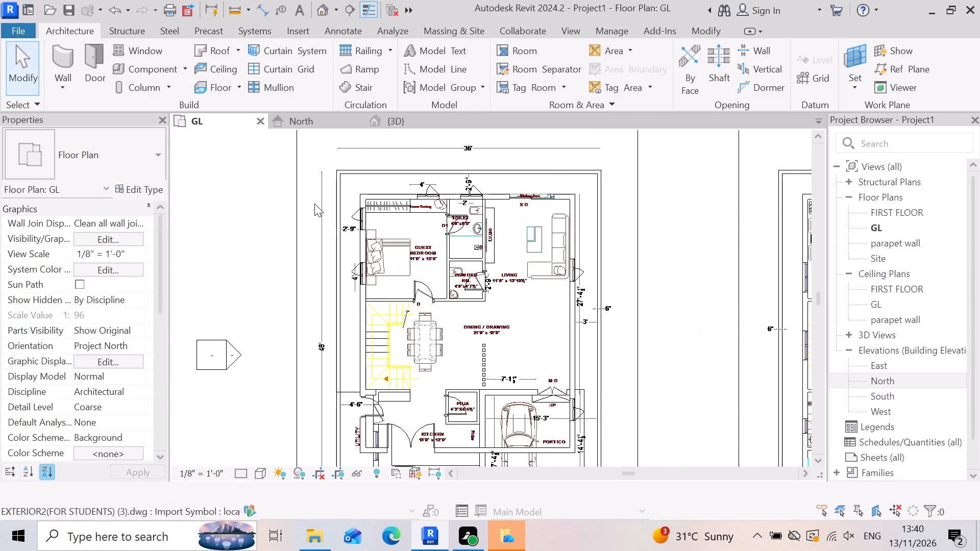
scroll(401, 180, "up", 2)
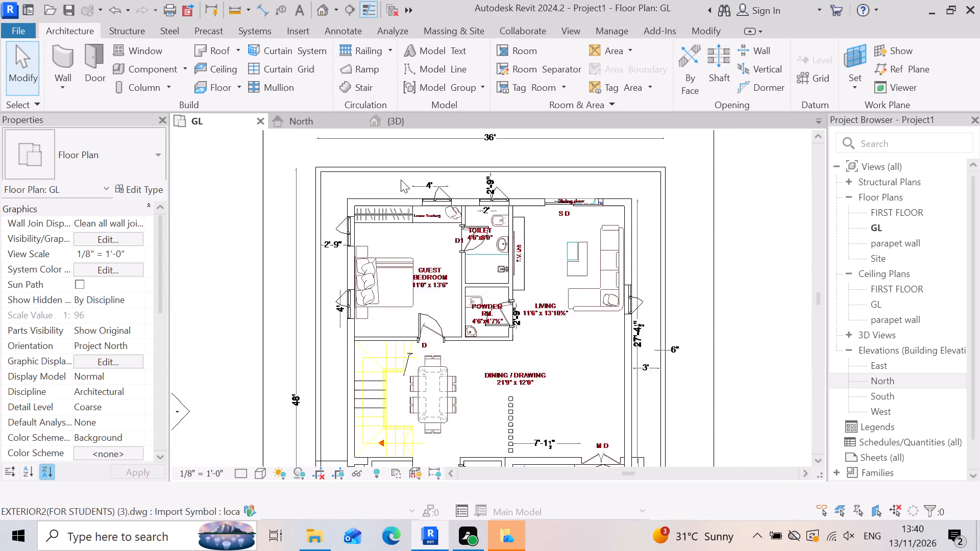
scroll(401, 180, "up", 3)
scroll(508, 204, "down", 3)
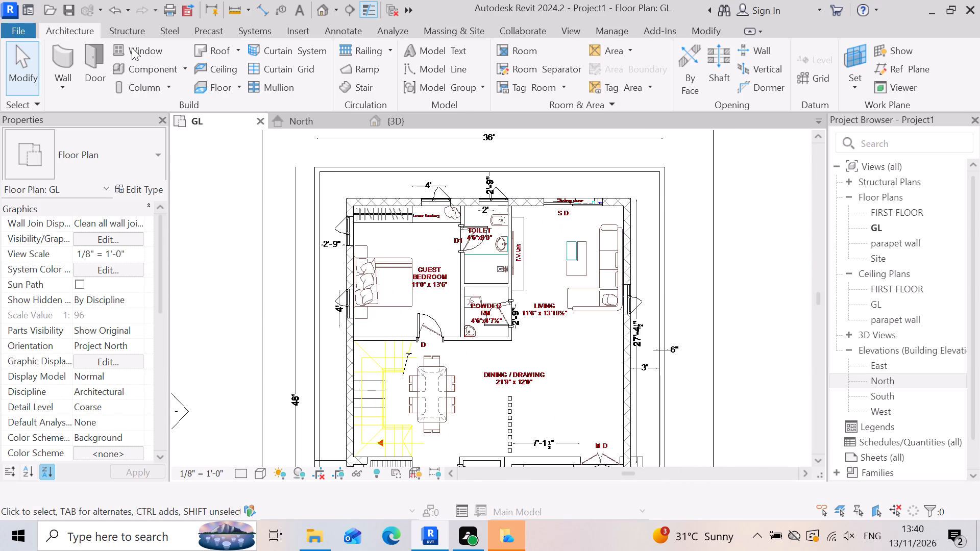
Using Place a Component, load the family Double_Bed_-_Home_and_Haus_Designer_15866 from the beds folder in the SHUBHAM CITY library, without saving the project.
left_click(188, 68)
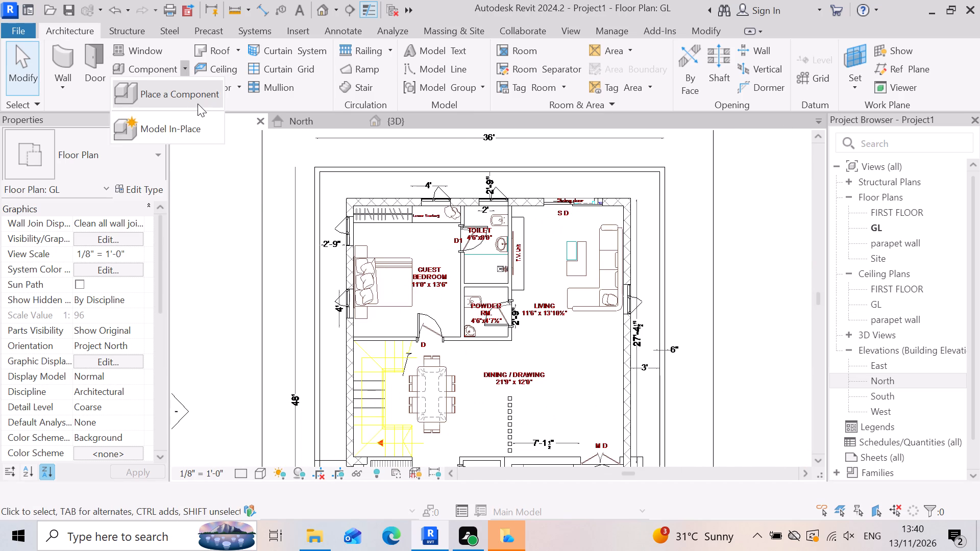
left_click(198, 104)
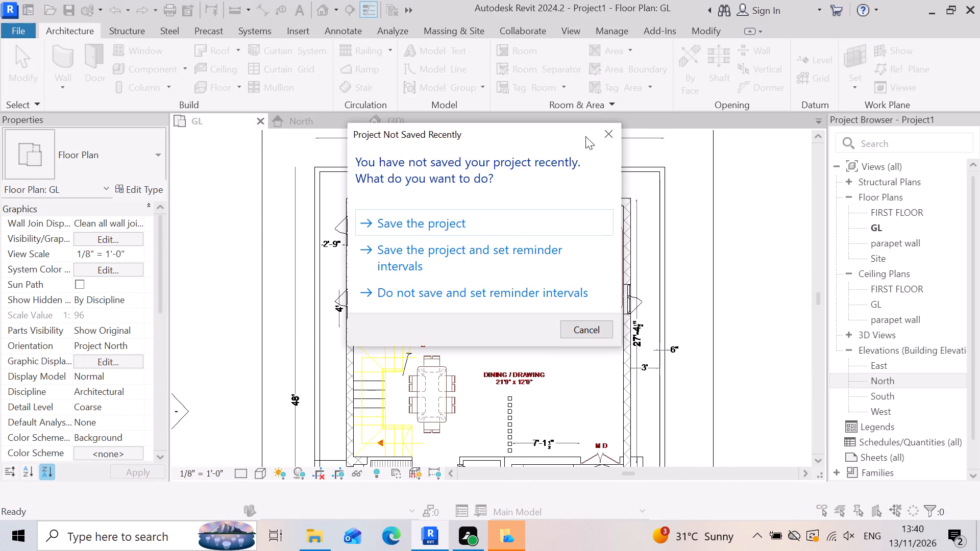
left_click(604, 130)
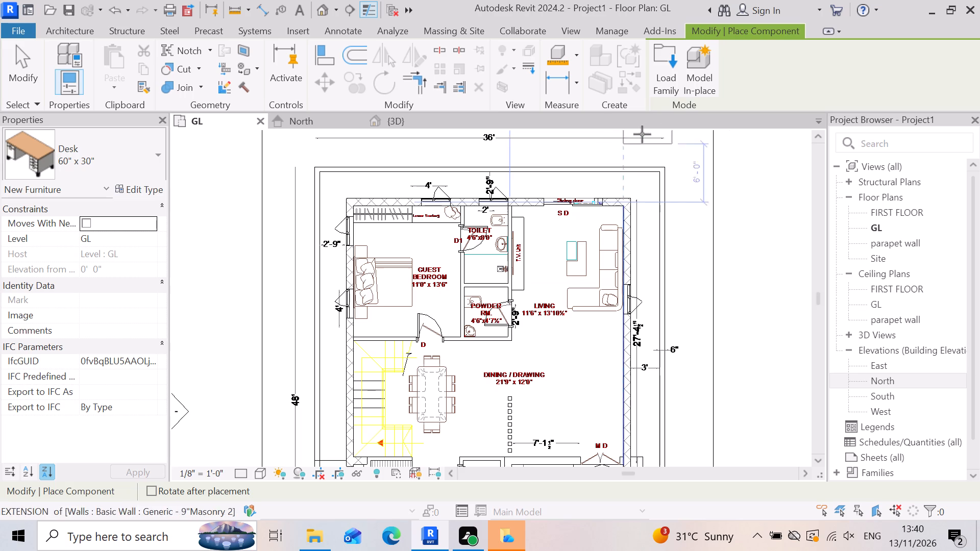
left_click(655, 63)
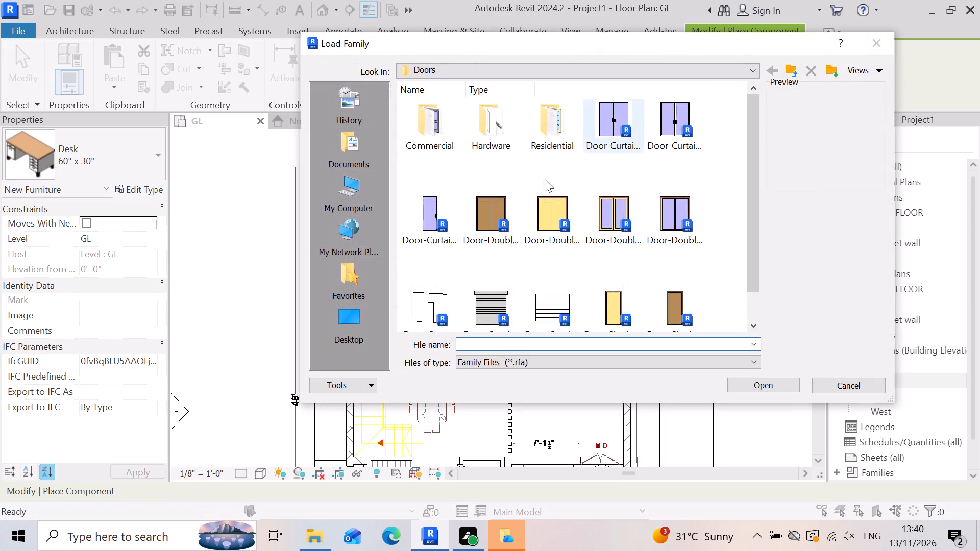
left_click(790, 71)
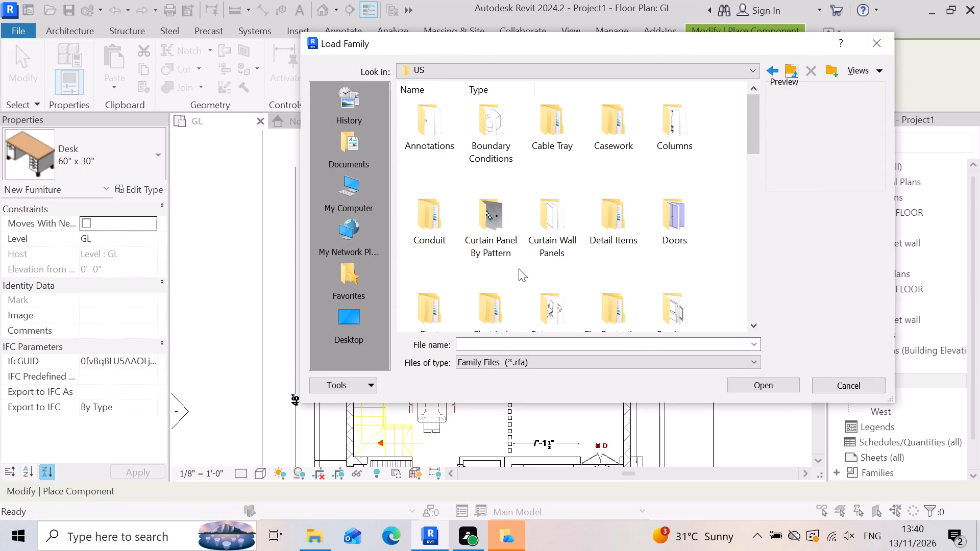
scroll(553, 198, "down", 3)
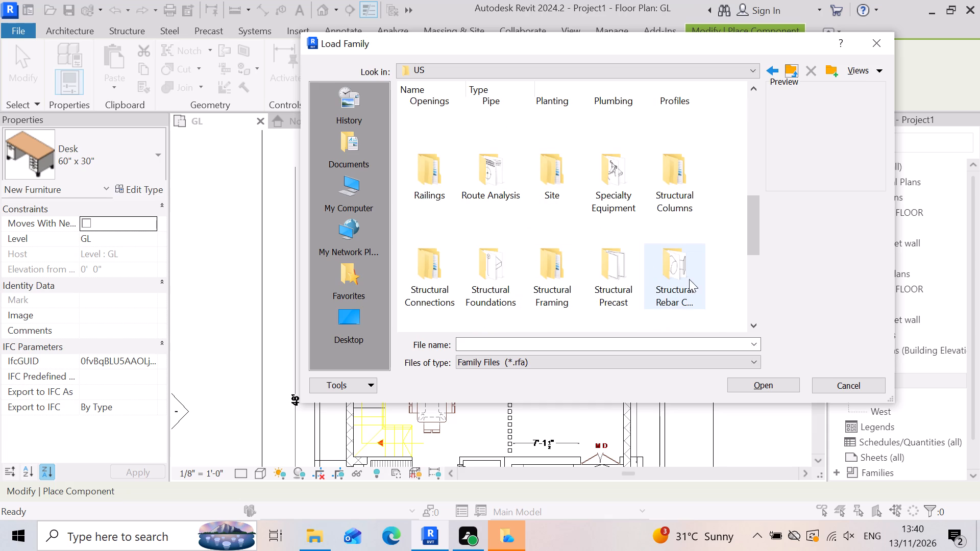
scroll(666, 285, "up", 4)
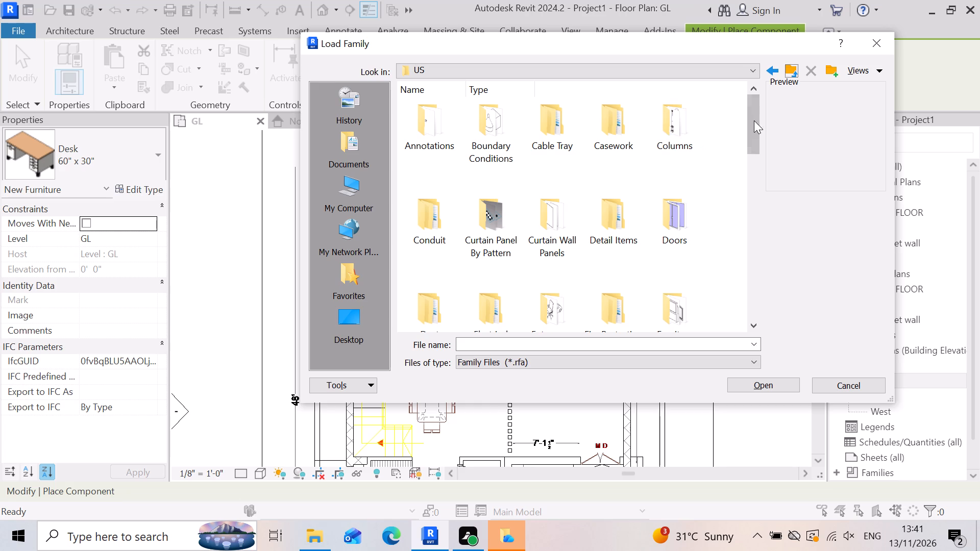
scroll(614, 198, "down", 4)
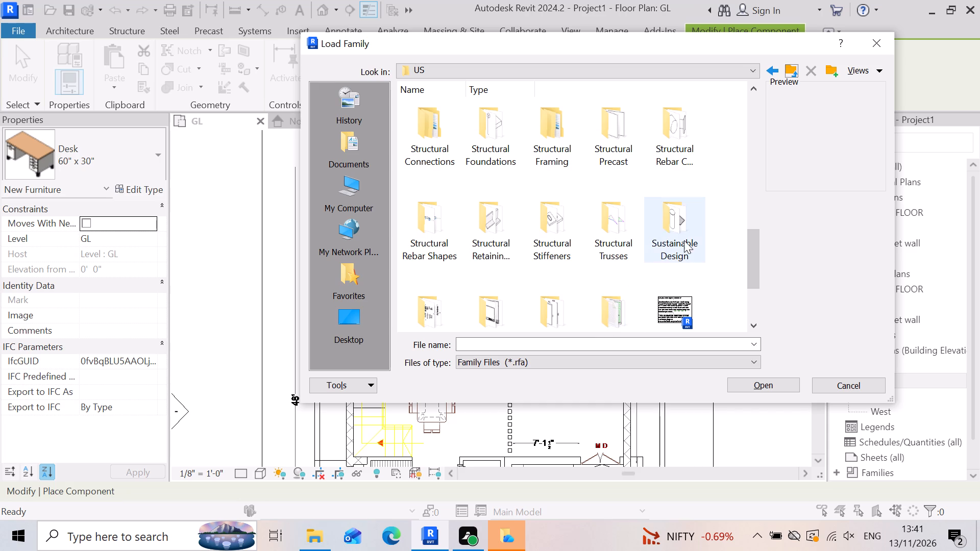
scroll(684, 237, "down", 4)
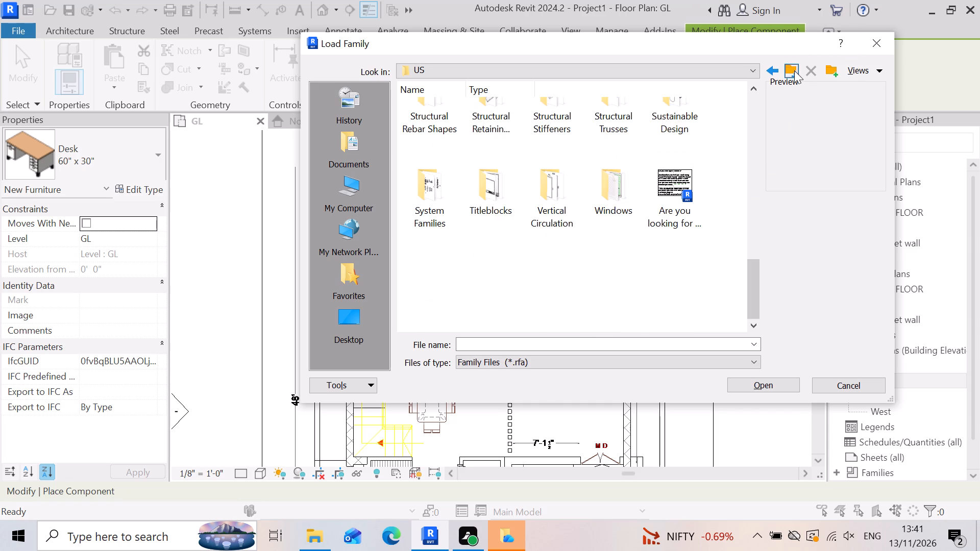
left_click(795, 69)
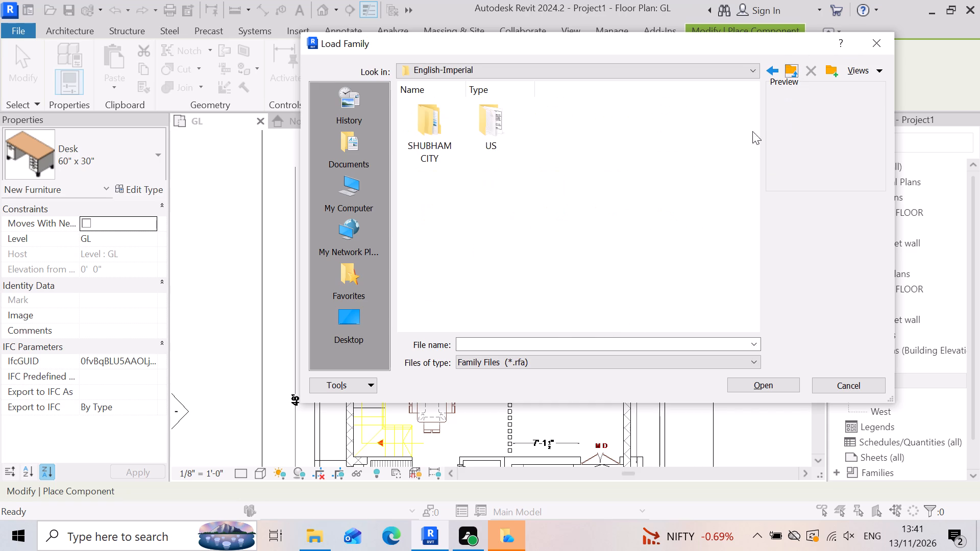
double_click(431, 136)
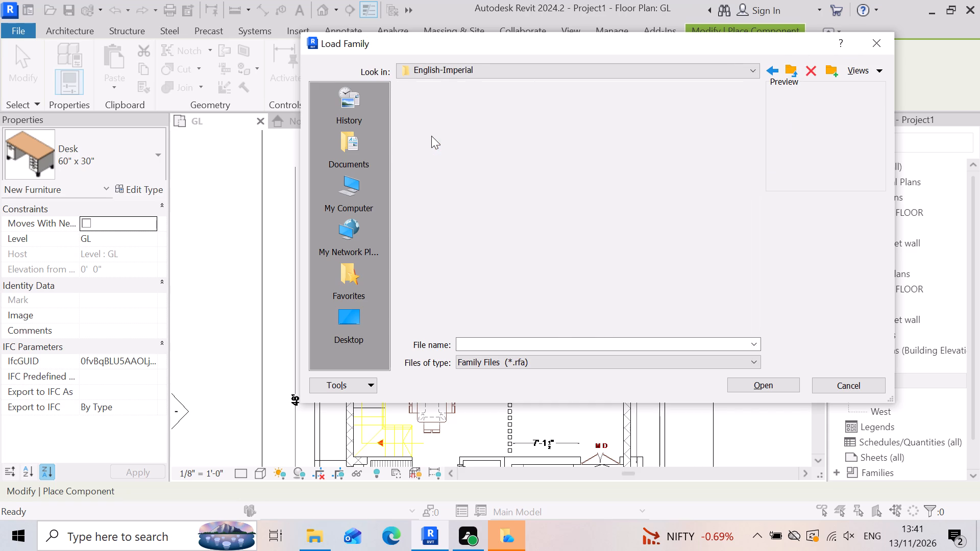
double_click(488, 146)
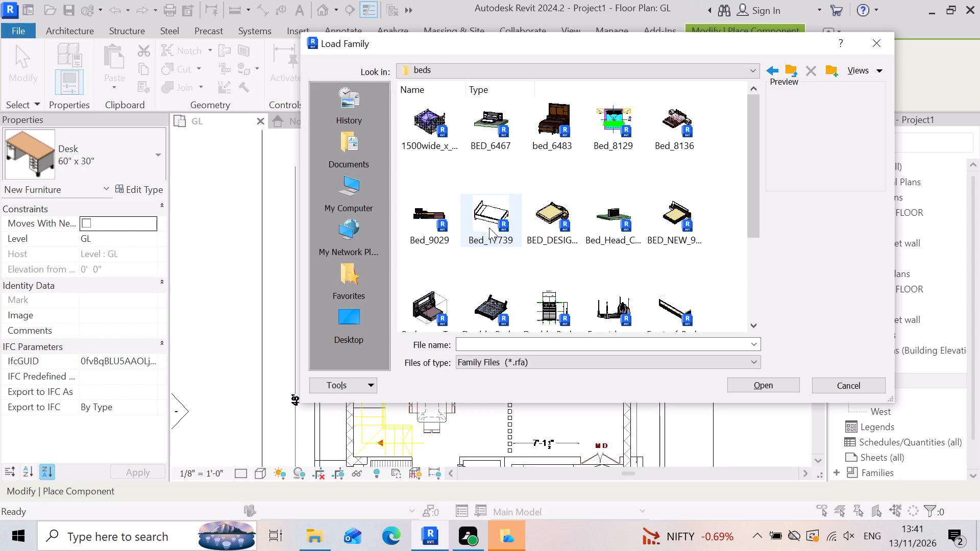
double_click(493, 307)
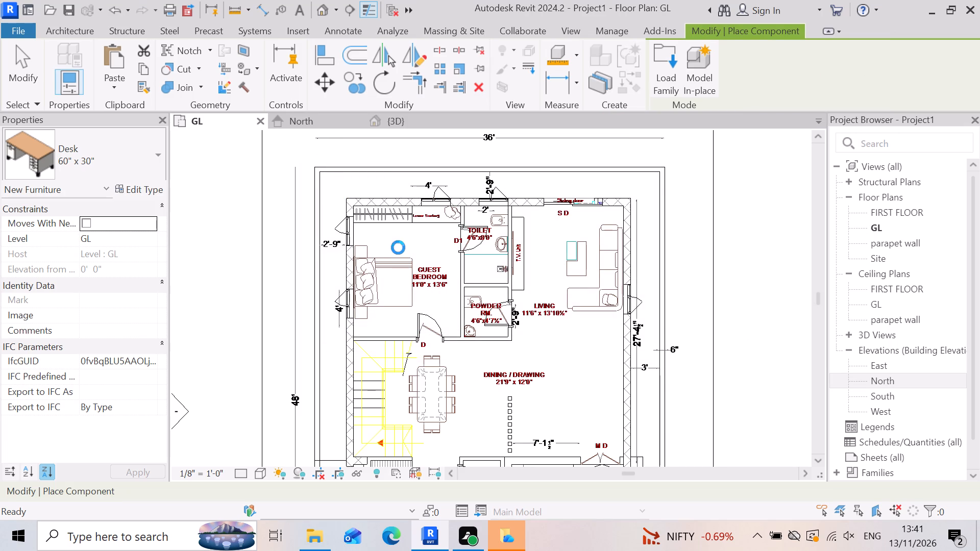
Place the double bed in the guest bedroom over the bed outline in the plan, rotated 90° with its headboard against the outer wall.
scroll(372, 304, "up", 3)
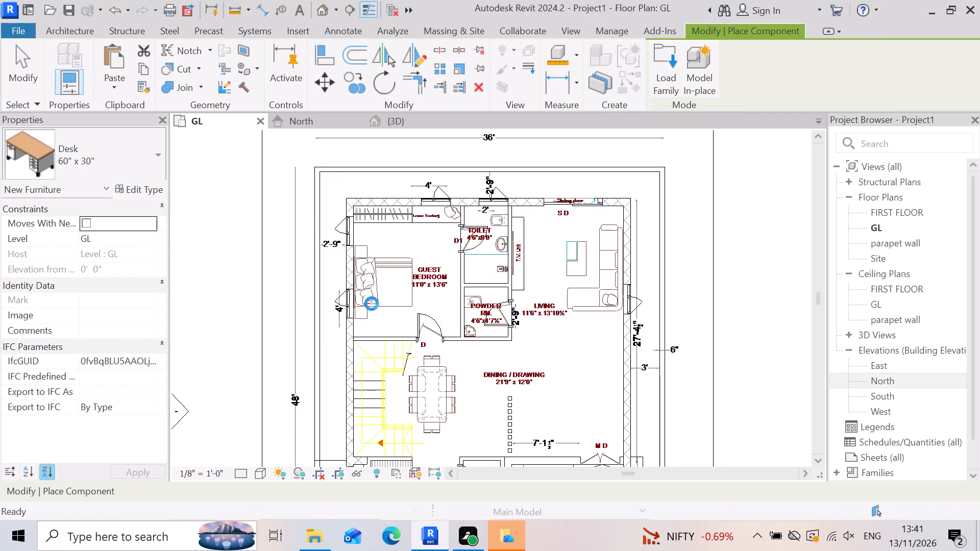
scroll(410, 292, "up", 2)
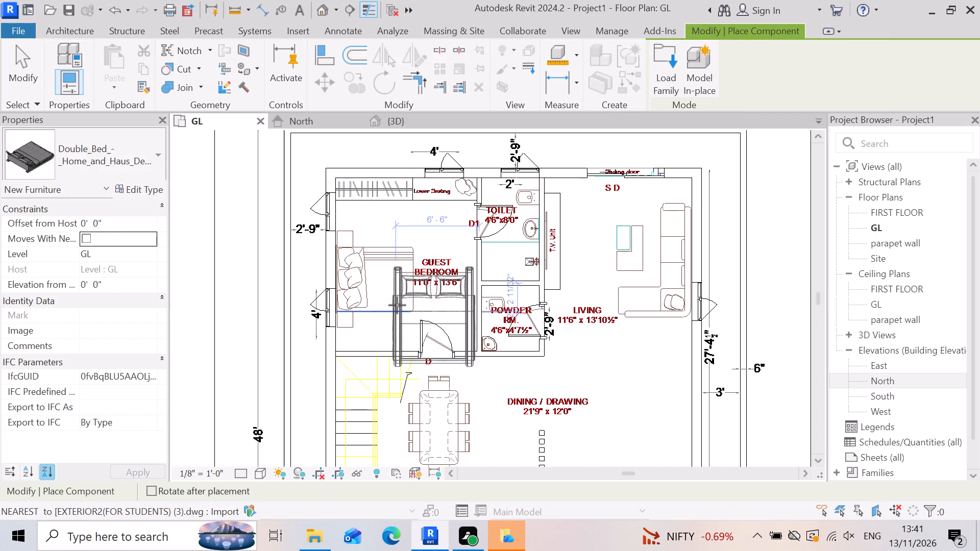
scroll(422, 280, "up", 5)
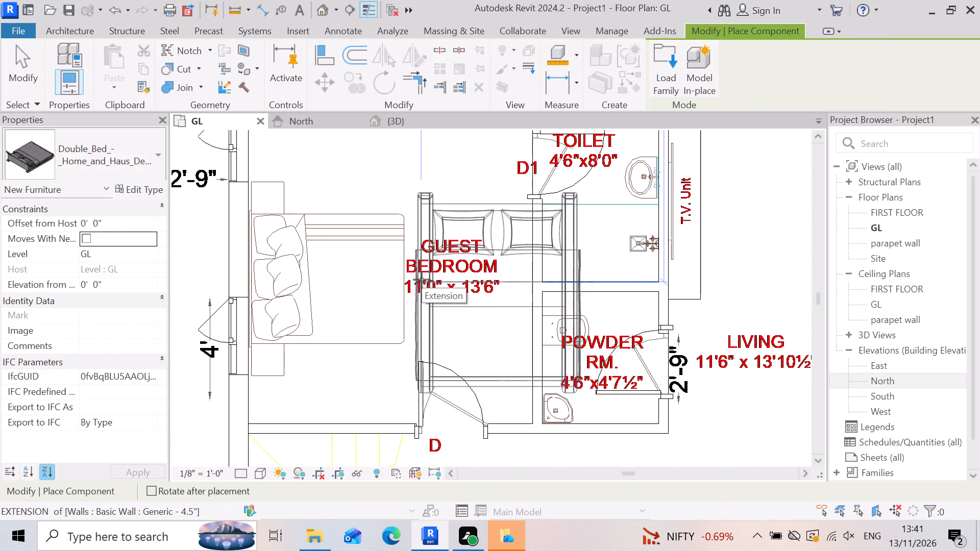
key("space")
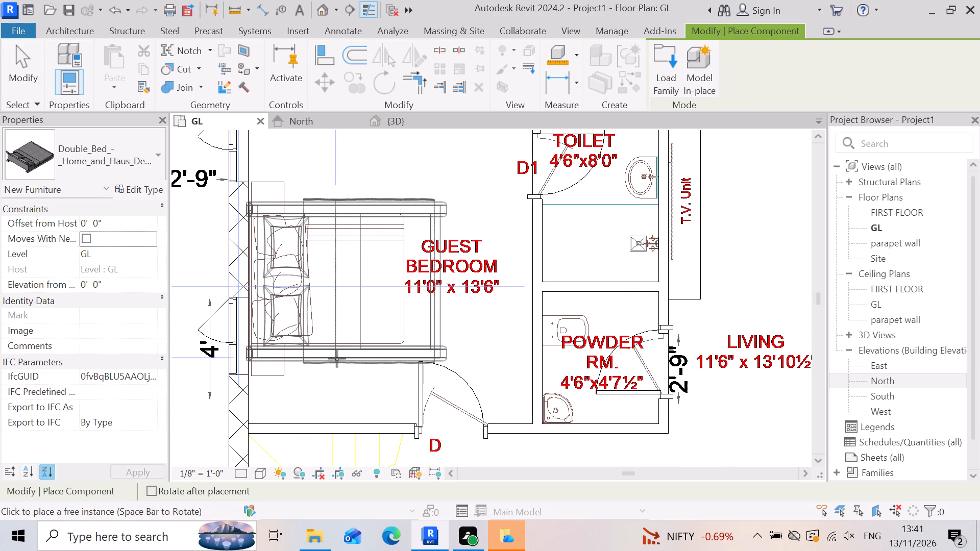
left_click(337, 359)
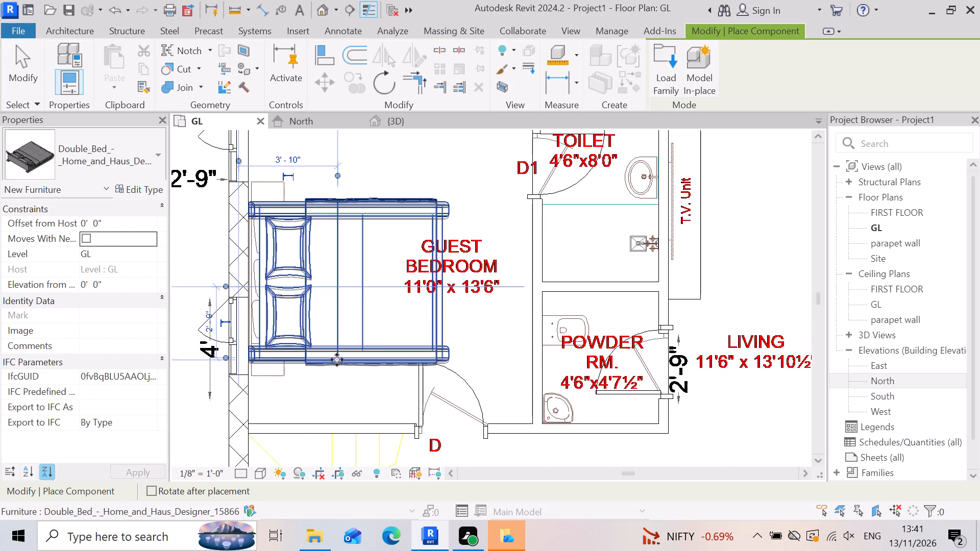
Start loading another furniture family for the Dining / Drawing area.
scroll(357, 288, "down", 8)
scroll(478, 327, "down", 3)
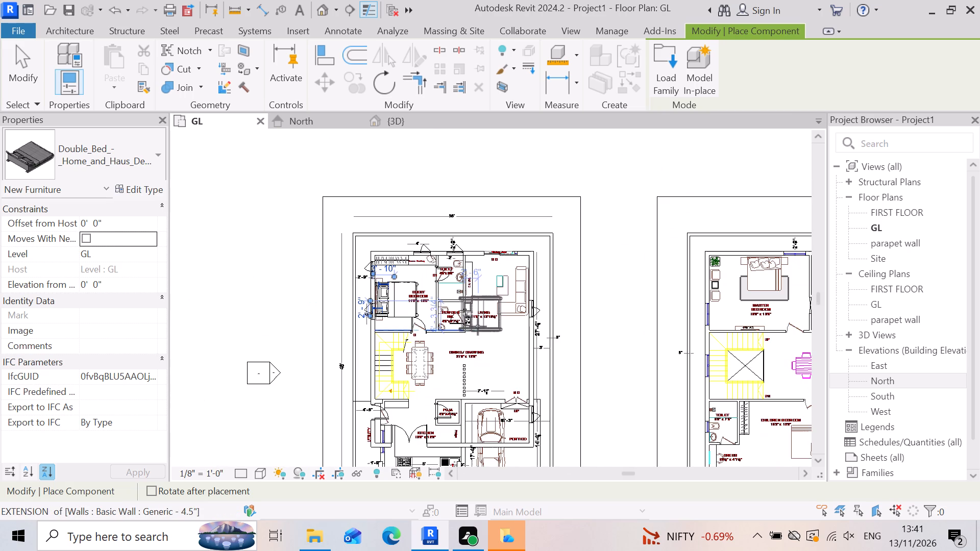
scroll(436, 382, "up", 2)
scroll(464, 329, "up", 5)
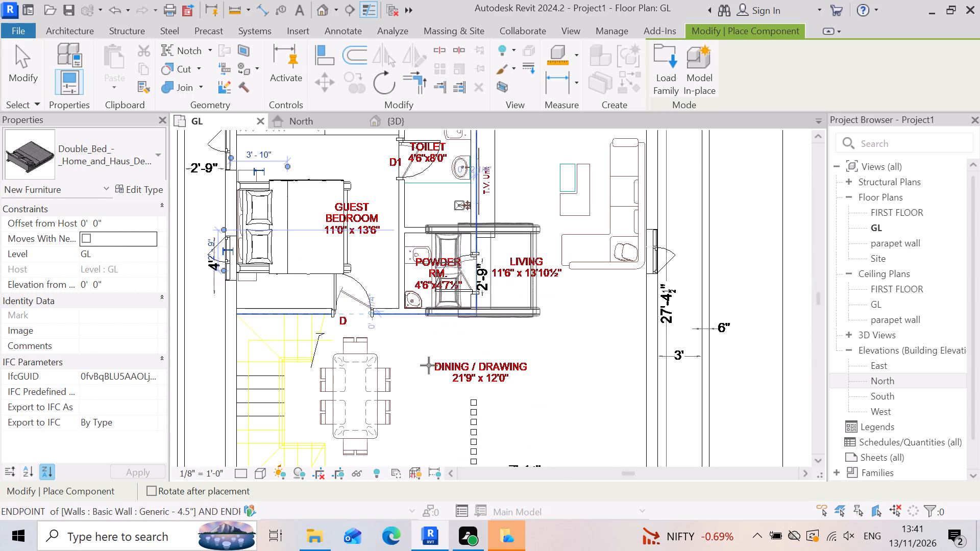
scroll(469, 398, "down", 8)
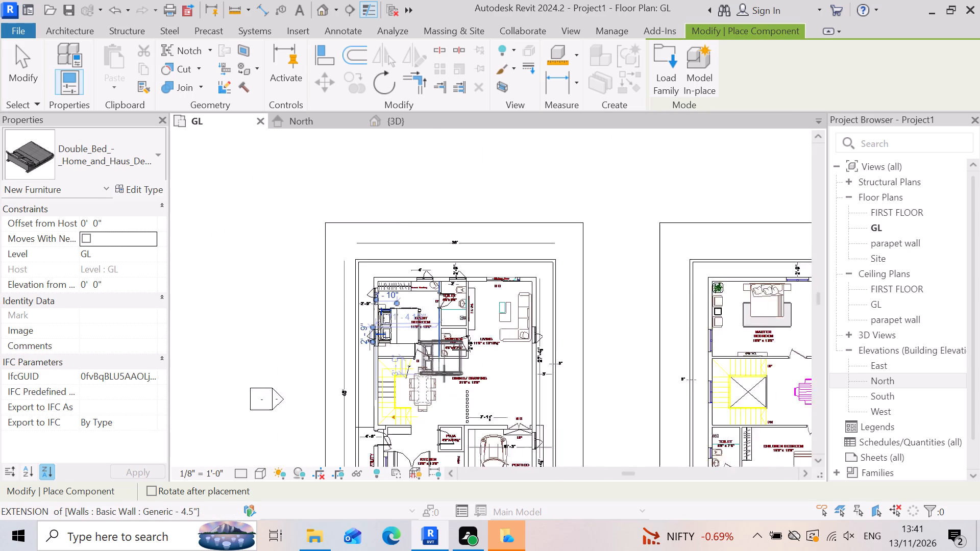
scroll(420, 412, "up", 12)
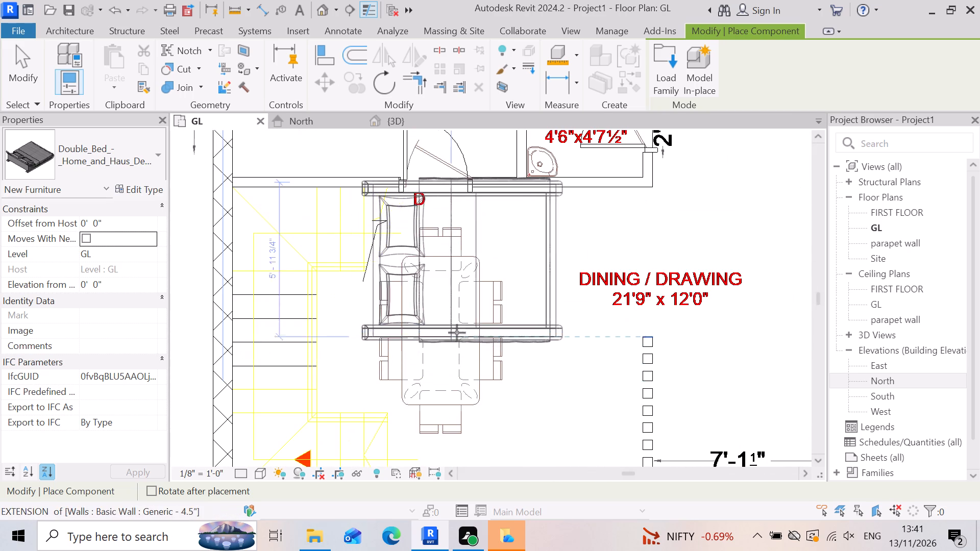
left_click(663, 54)
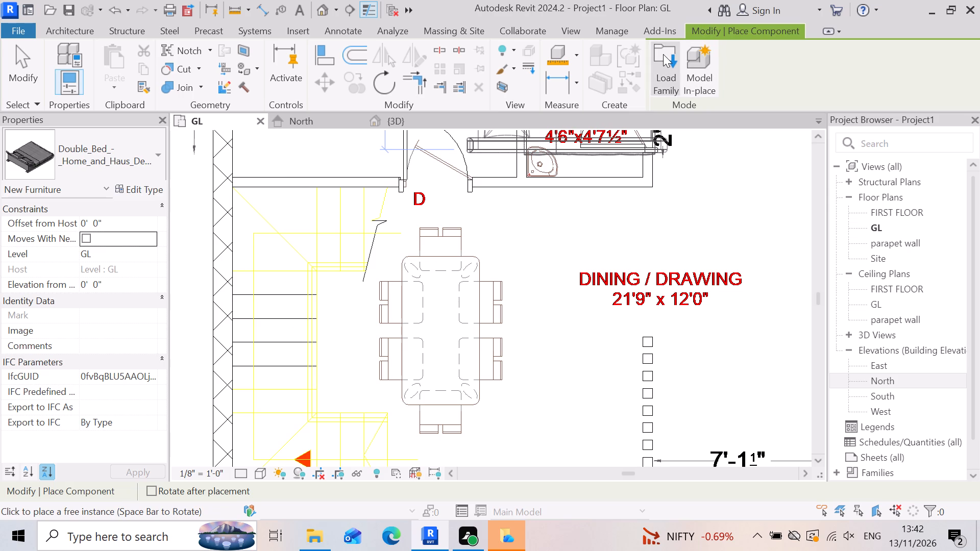
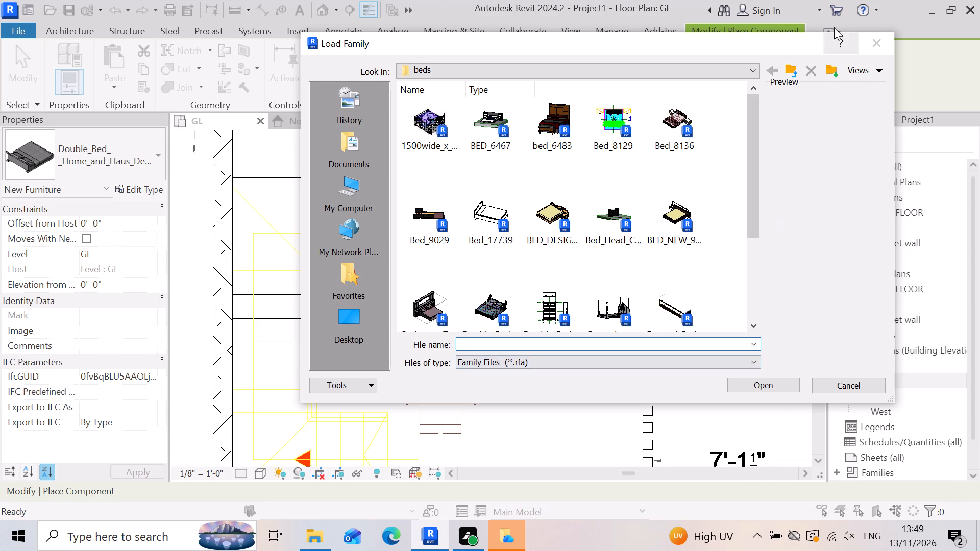
Load the black glass V-style dining table and chairs family from the dining table folder in the SHUBHAM CITY library.
left_click(883, 47)
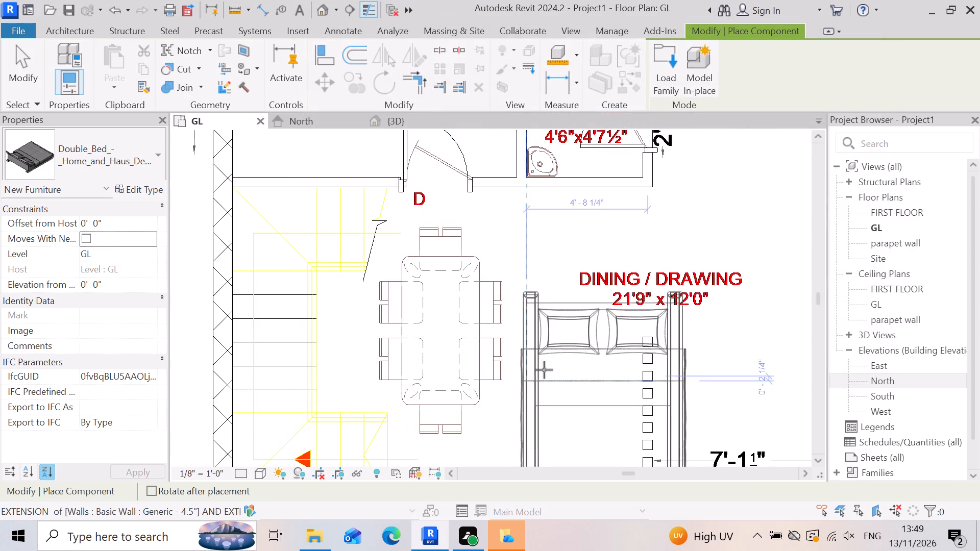
scroll(559, 359, "down", 3)
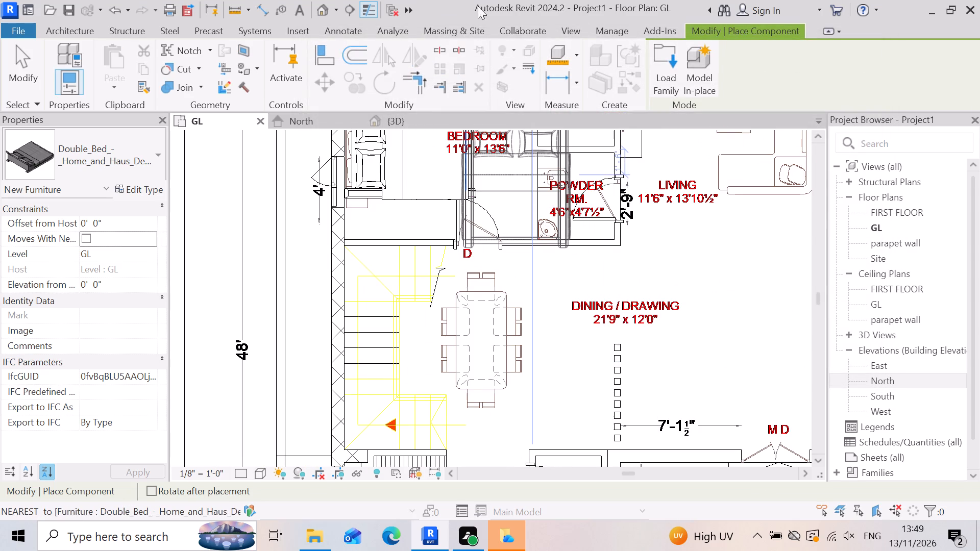
left_click(660, 56)
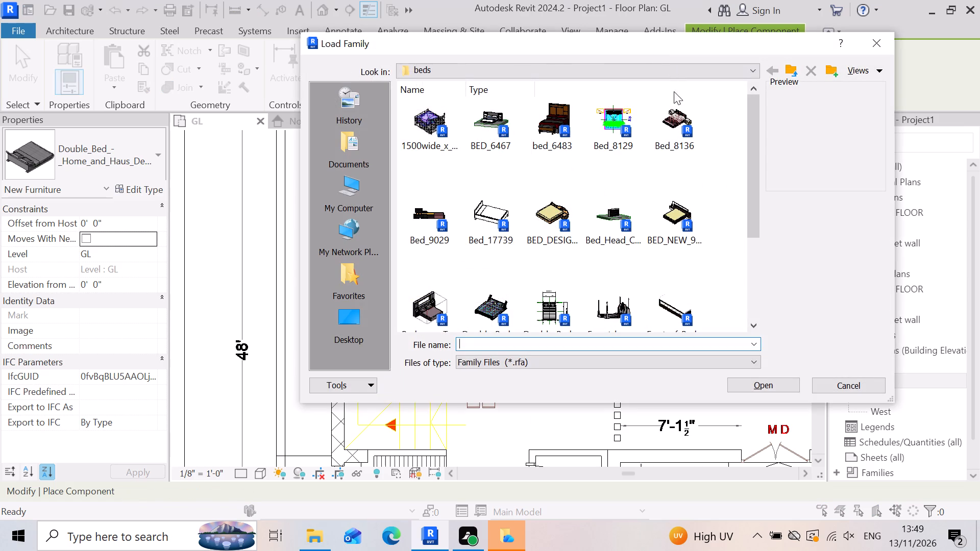
left_click(790, 72)
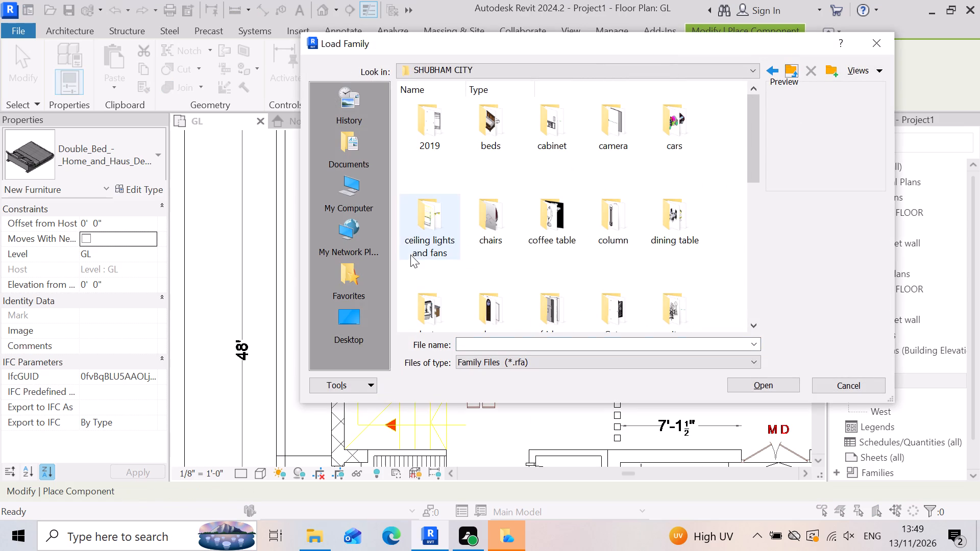
double_click(655, 218)
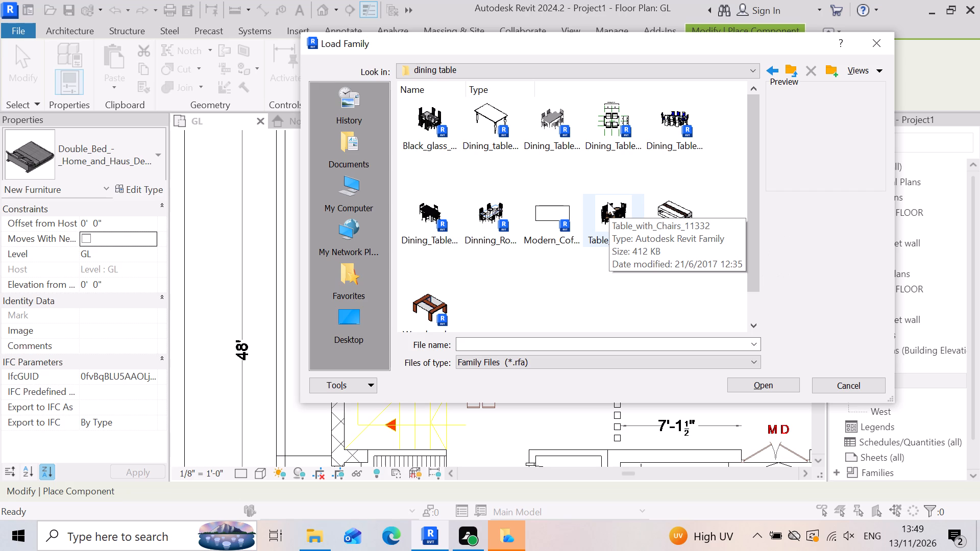
double_click(418, 115)
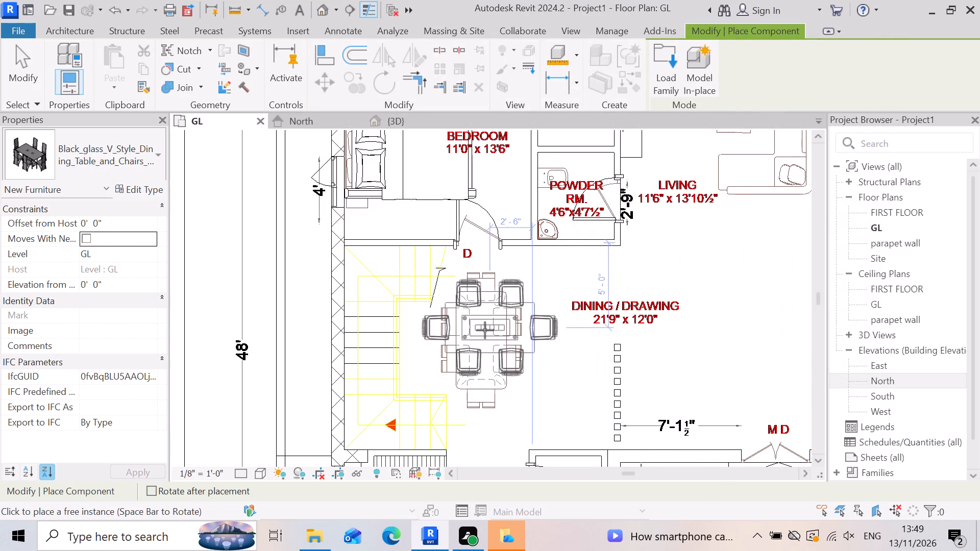
Place the dining set over the dining table outline beside the staircase, rotated 90° so its length matches the outline.
key("space")
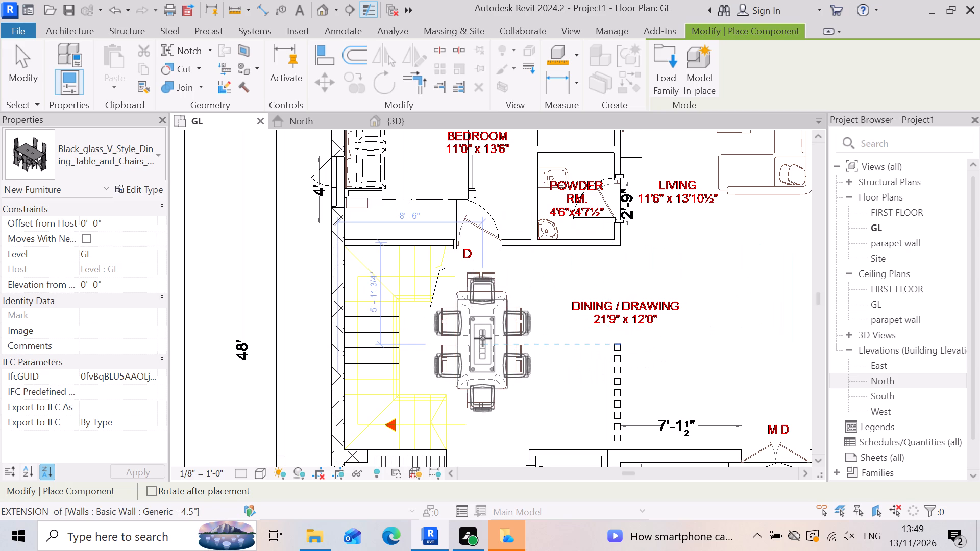
left_click(483, 338)
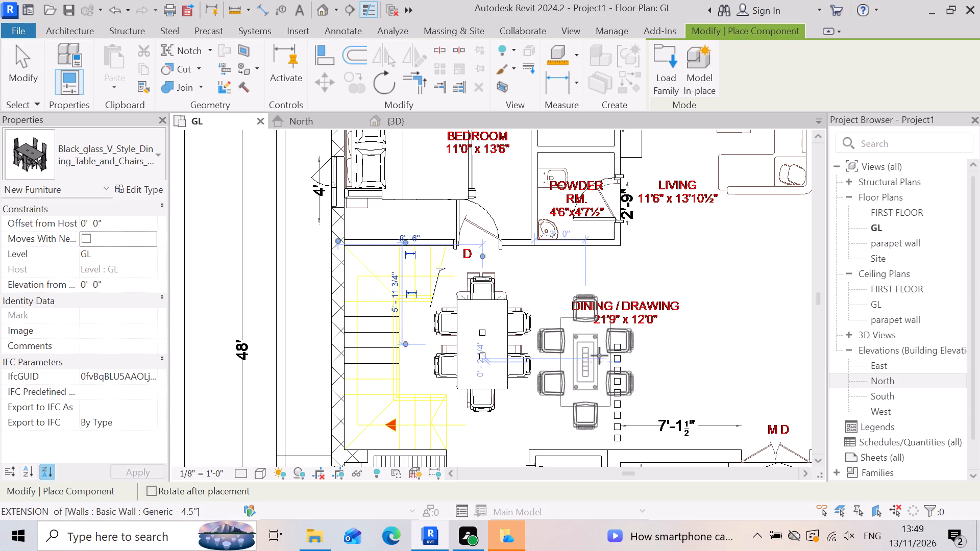
Examine the ground floor plan around the dining set and the living room.
scroll(480, 334, "down", 3)
scroll(579, 329, "down", 2)
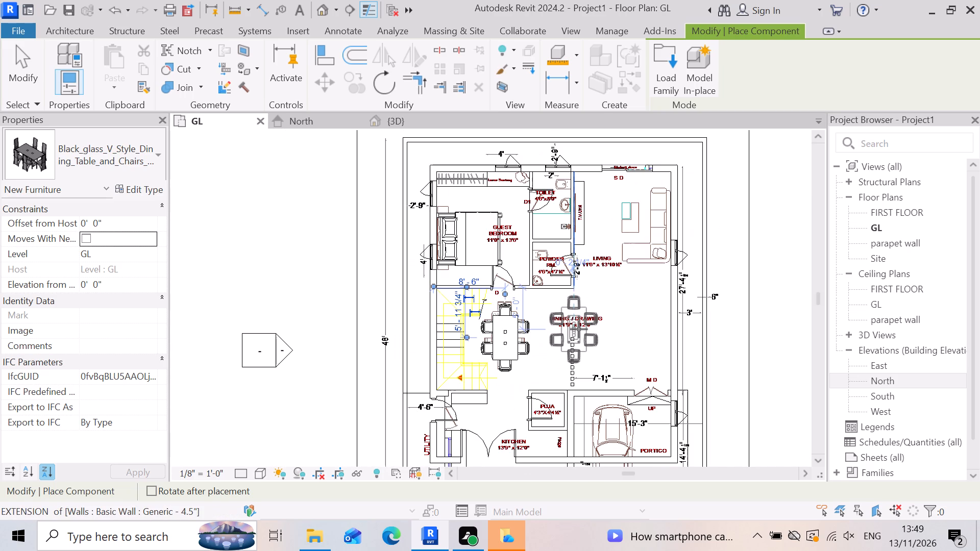
scroll(579, 329, "down", 3)
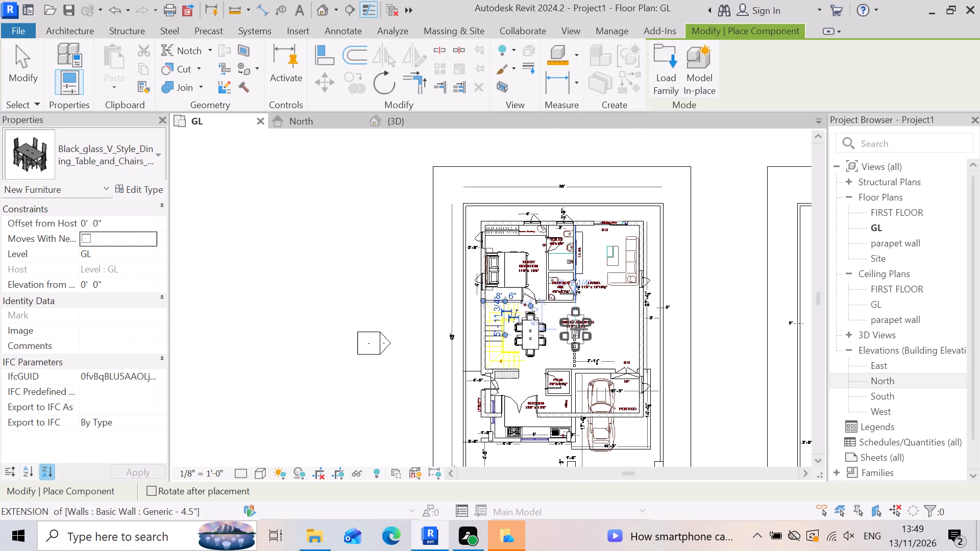
scroll(554, 337, "up", 8)
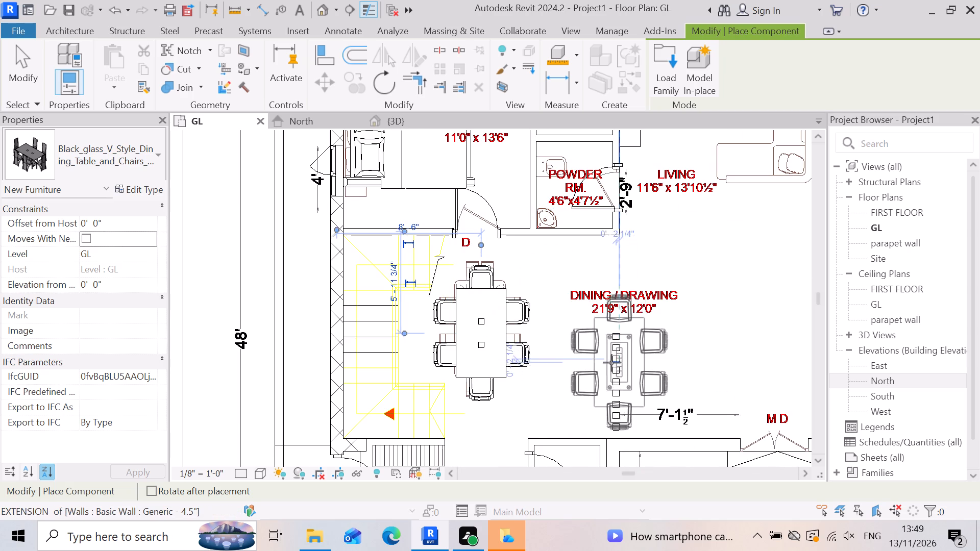
scroll(607, 362, "down", 5)
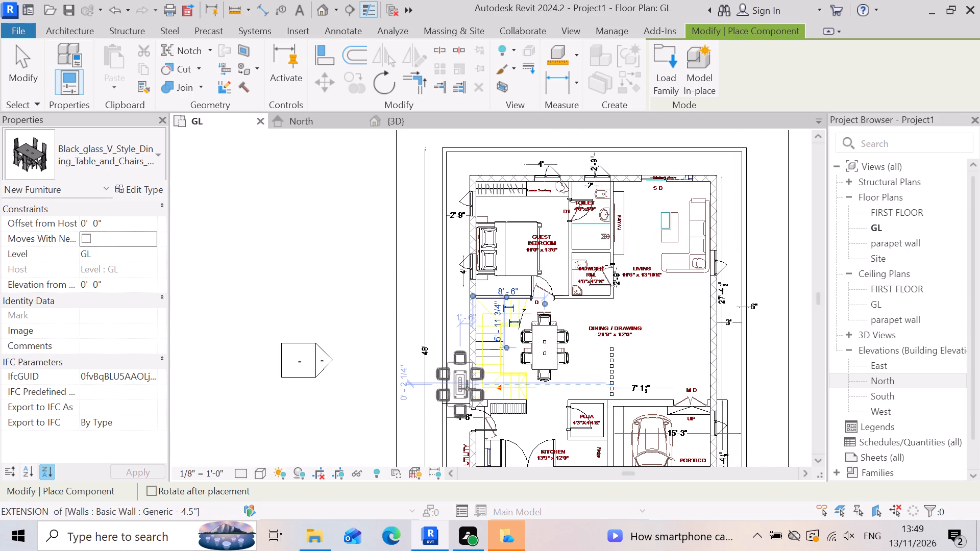
scroll(604, 371, "up", 8)
scroll(545, 389, "down", 2)
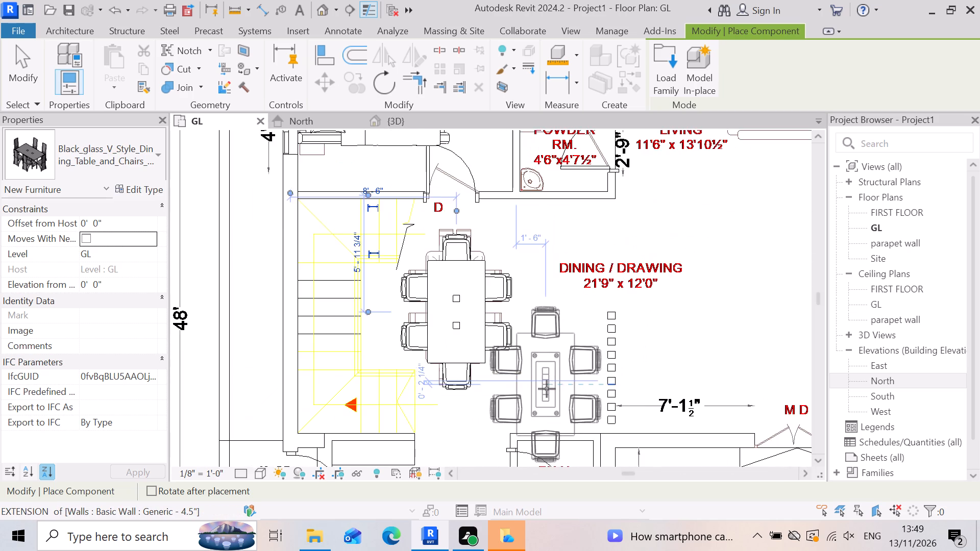
scroll(547, 389, "down", 6)
scroll(672, 315, "up", 2)
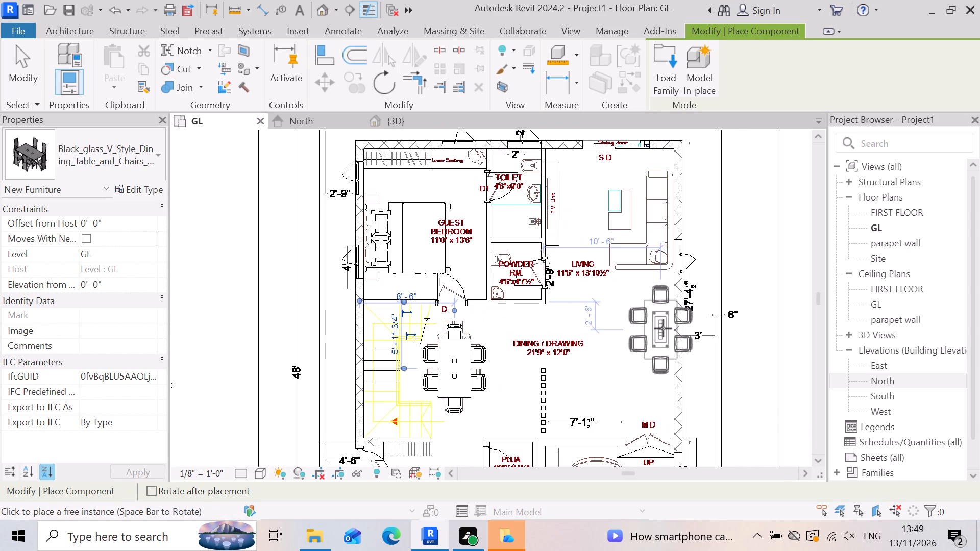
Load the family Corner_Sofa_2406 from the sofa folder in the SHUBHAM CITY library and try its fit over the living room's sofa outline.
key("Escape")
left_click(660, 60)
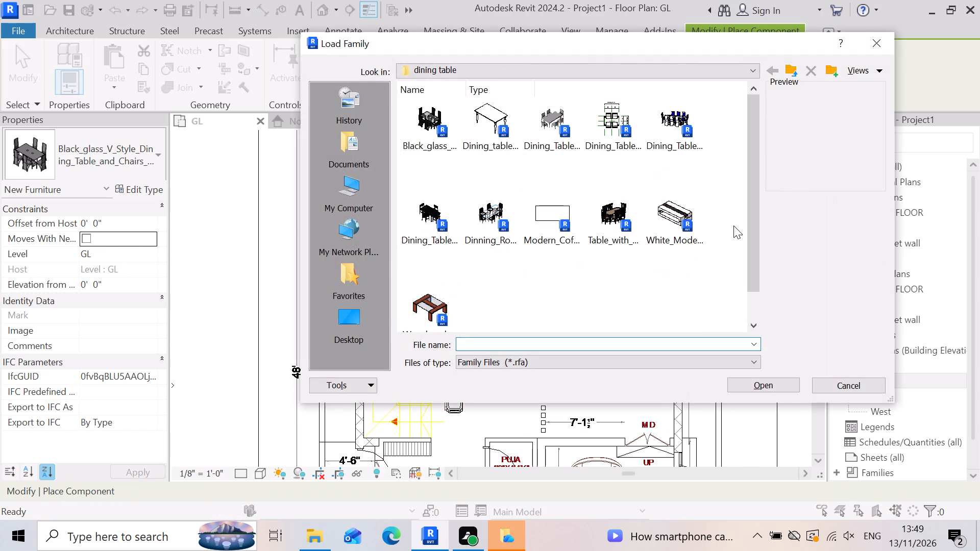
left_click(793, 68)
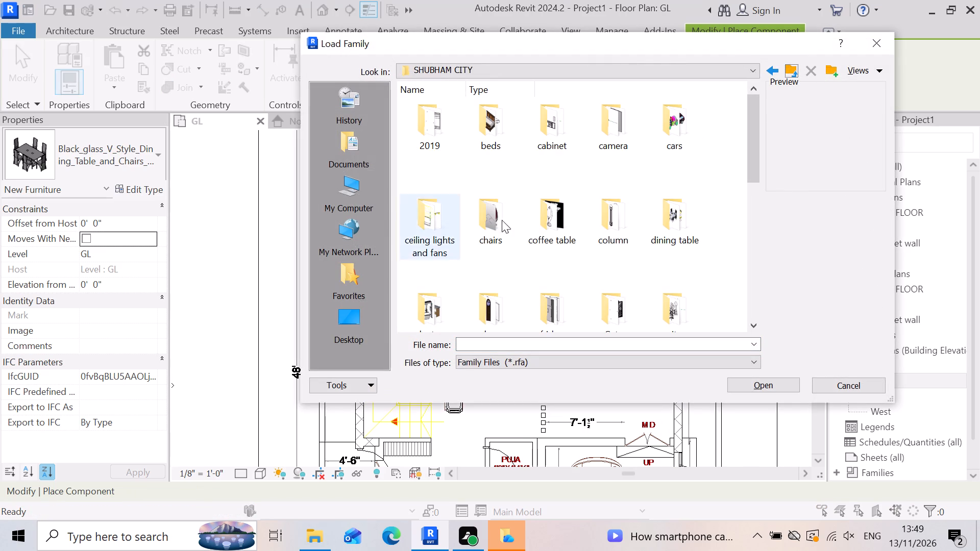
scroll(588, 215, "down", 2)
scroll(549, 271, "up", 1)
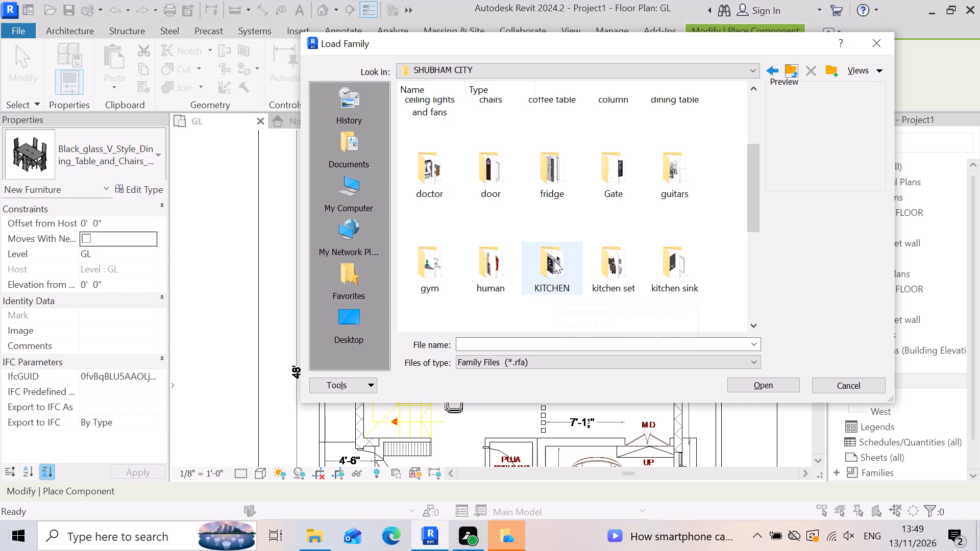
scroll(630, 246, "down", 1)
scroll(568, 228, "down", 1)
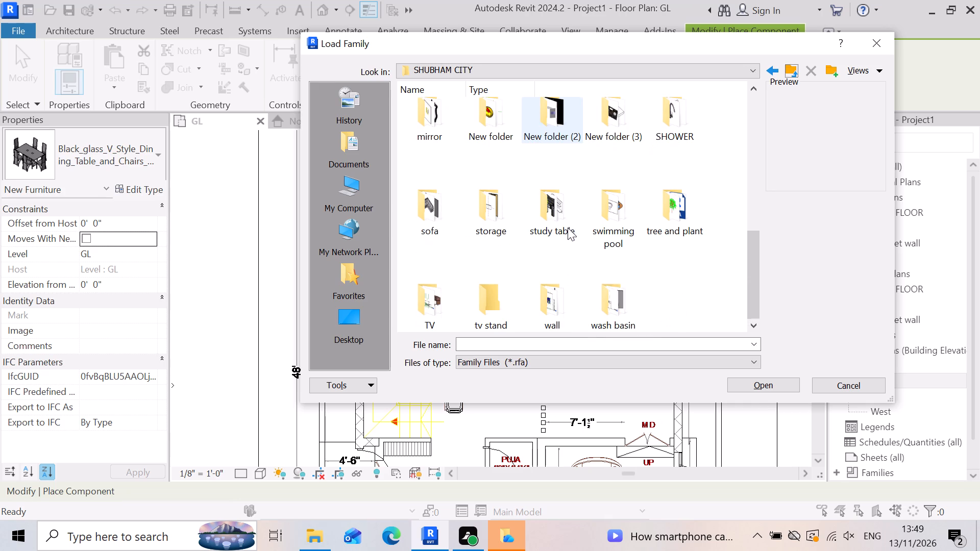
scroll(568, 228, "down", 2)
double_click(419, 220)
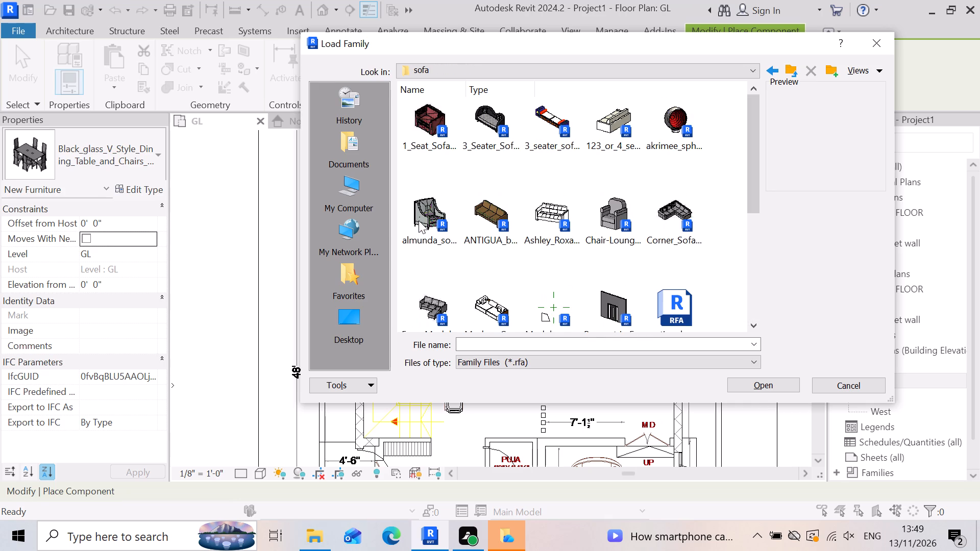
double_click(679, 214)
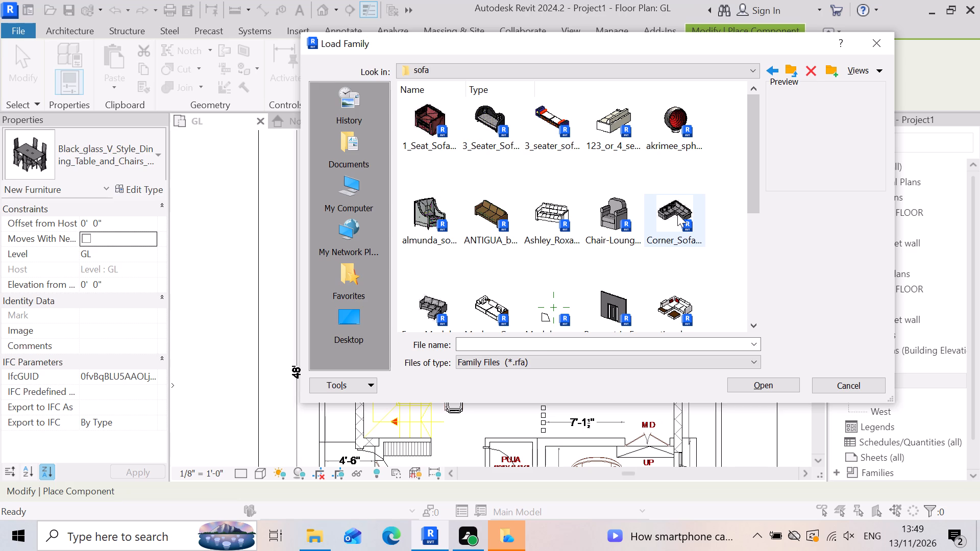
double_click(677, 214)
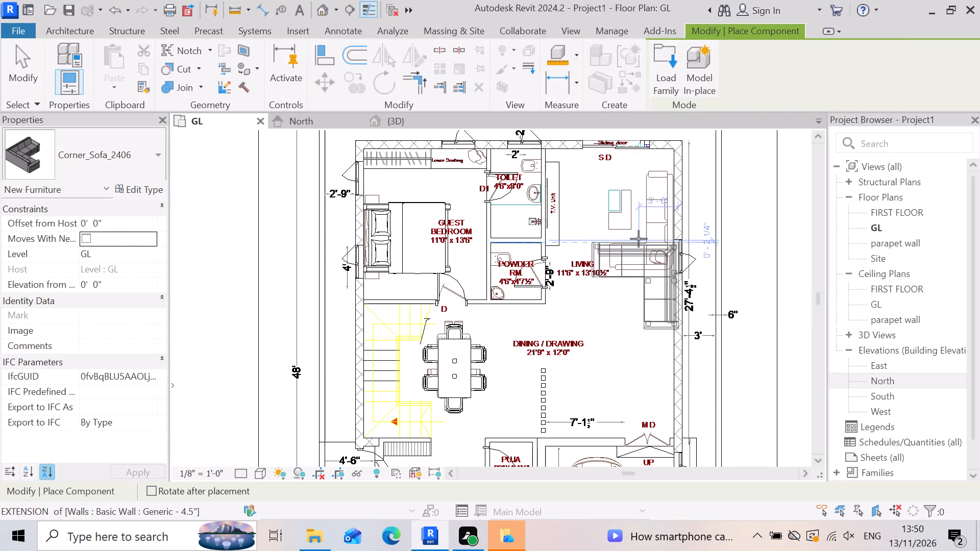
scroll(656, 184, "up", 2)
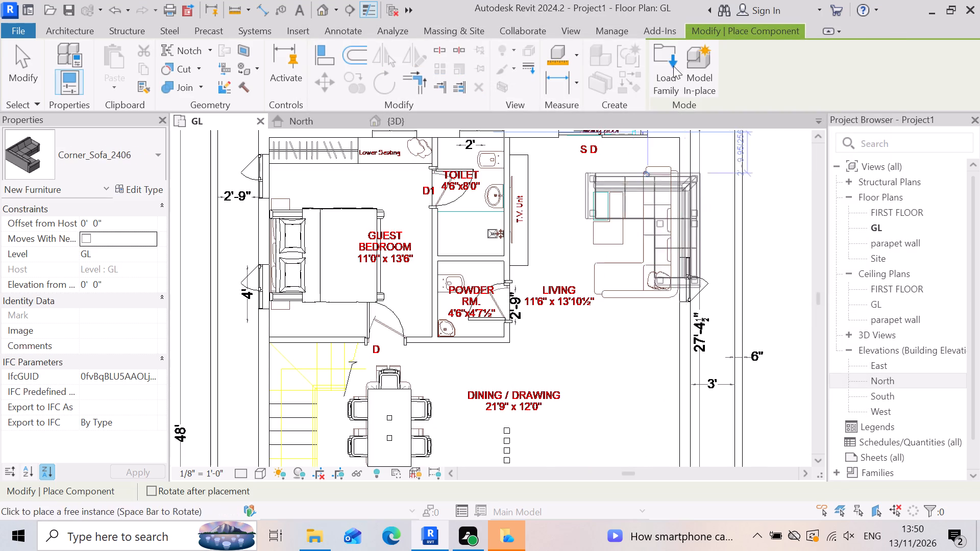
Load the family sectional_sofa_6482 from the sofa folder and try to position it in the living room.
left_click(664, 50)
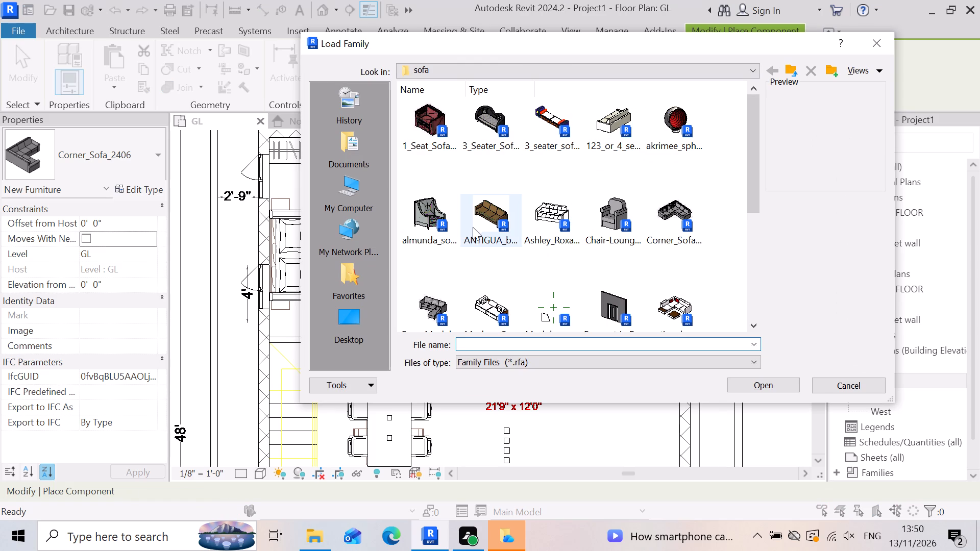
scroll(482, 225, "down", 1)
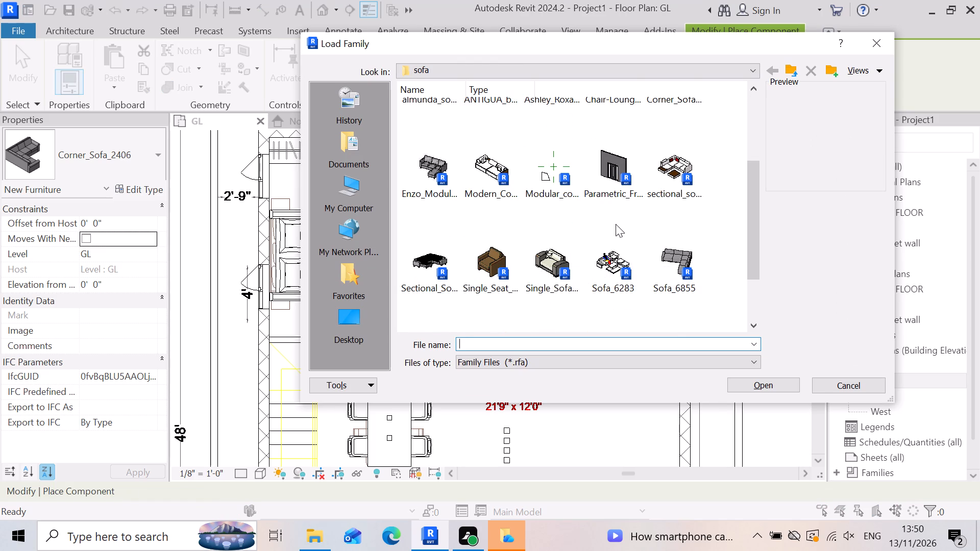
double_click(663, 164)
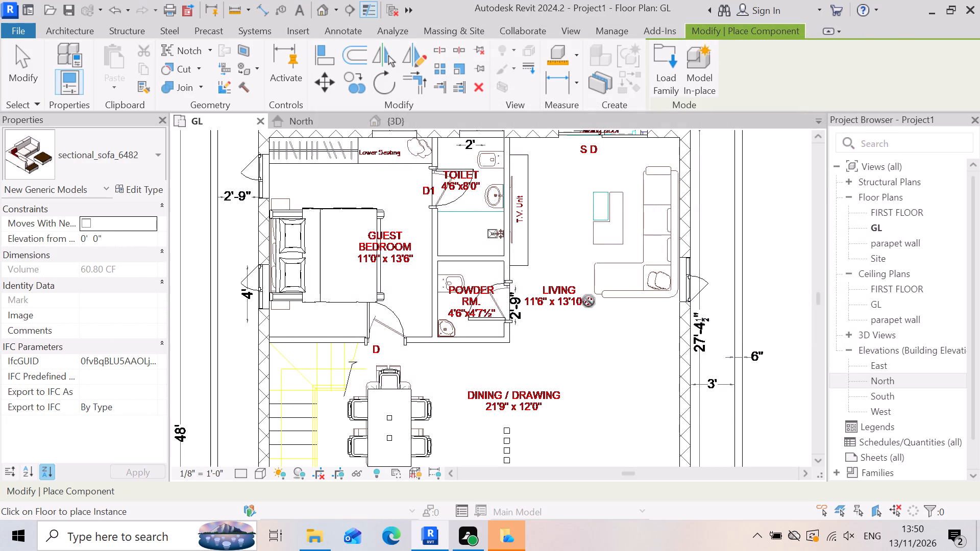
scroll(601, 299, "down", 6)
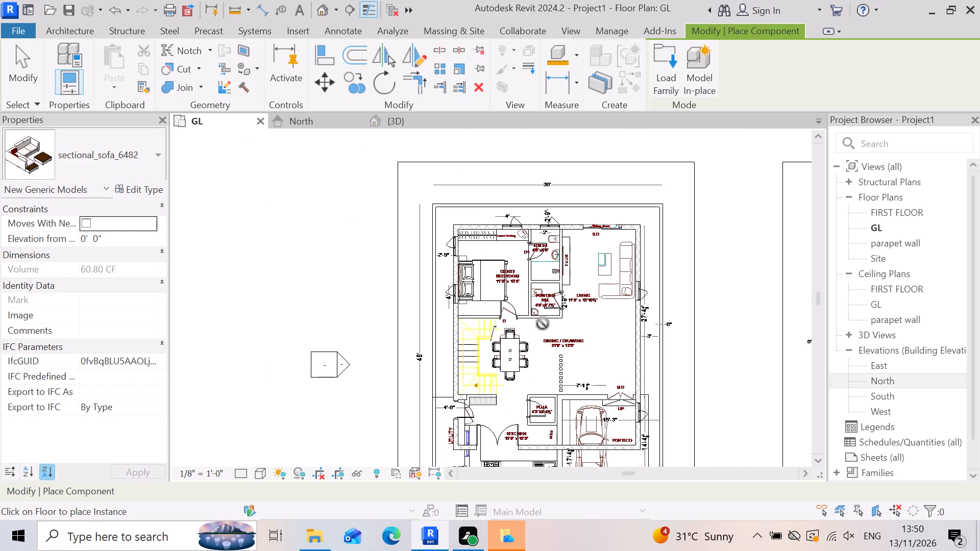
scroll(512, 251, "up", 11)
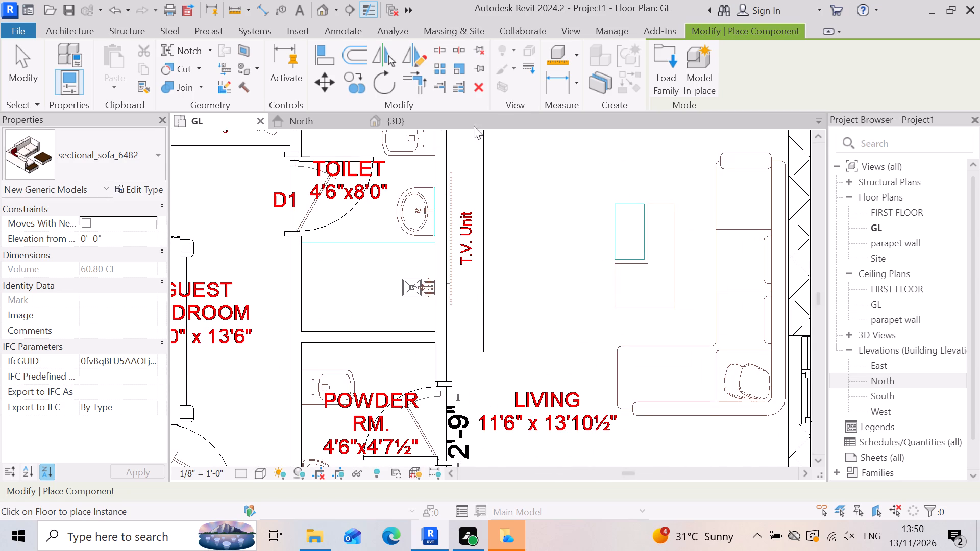
Load the family Sectional_Sofa_14150 from the sofa folder for the living room.
left_click(672, 62)
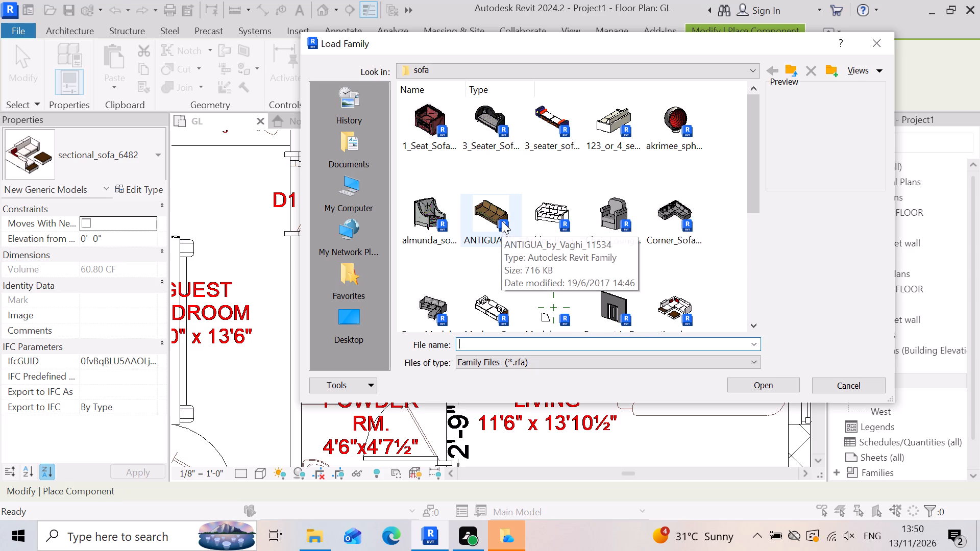
scroll(526, 193, "down", 1)
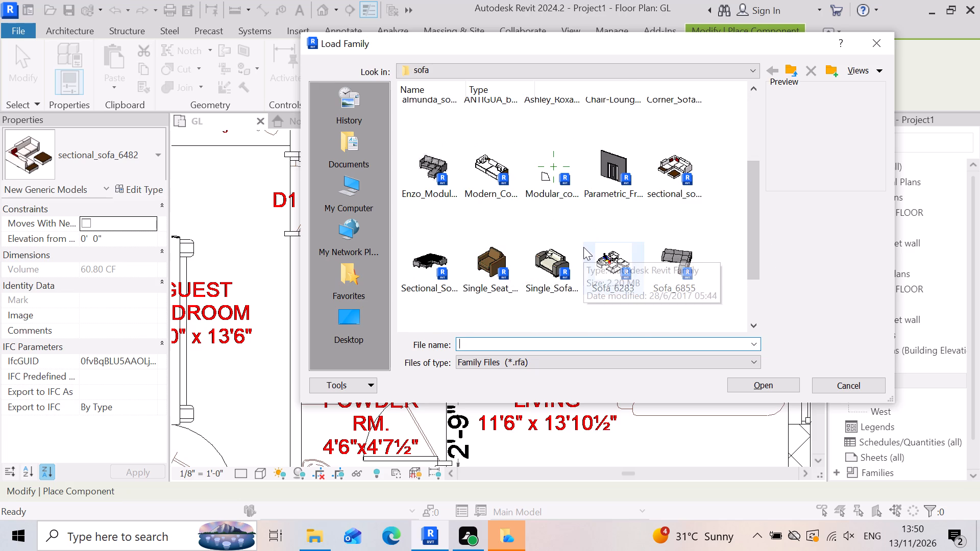
scroll(580, 219, "down", 2)
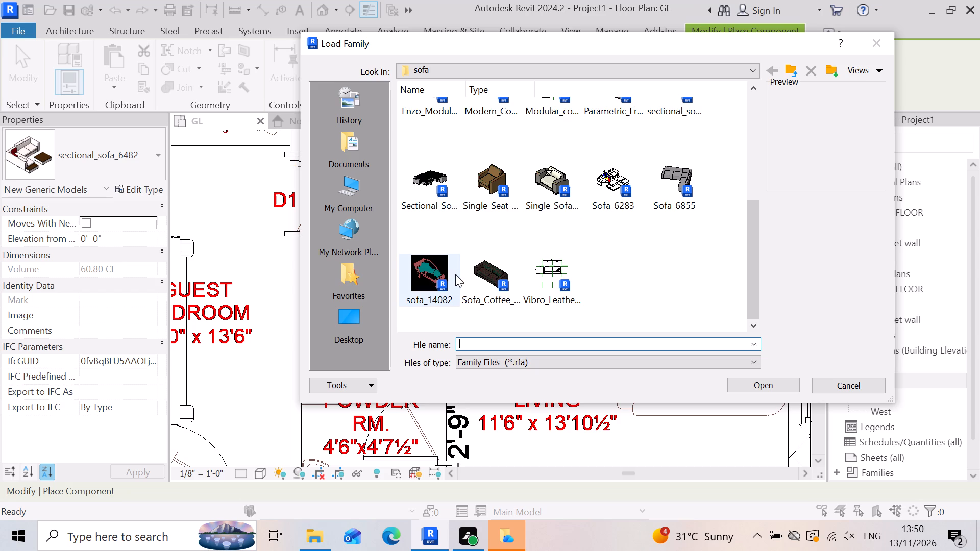
double_click(436, 175)
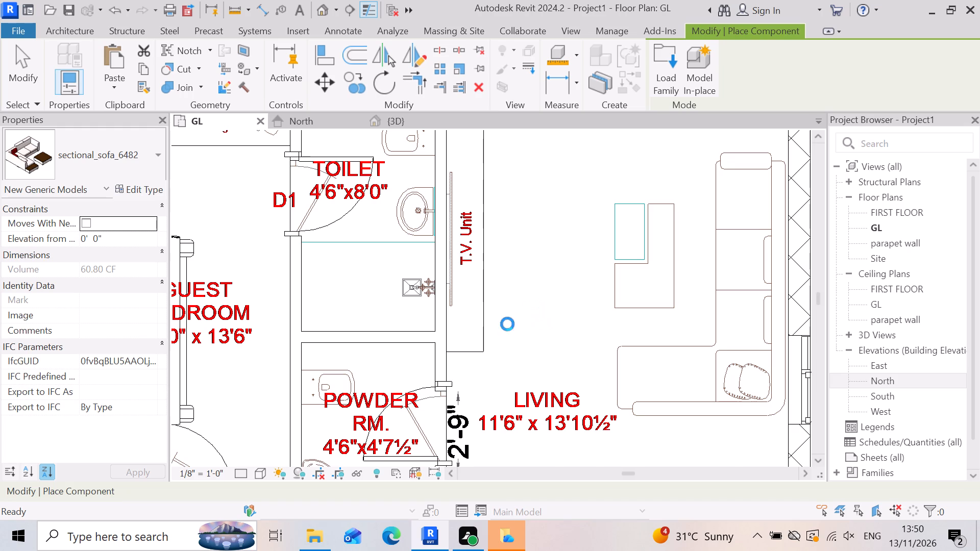
scroll(547, 193, "down", 1)
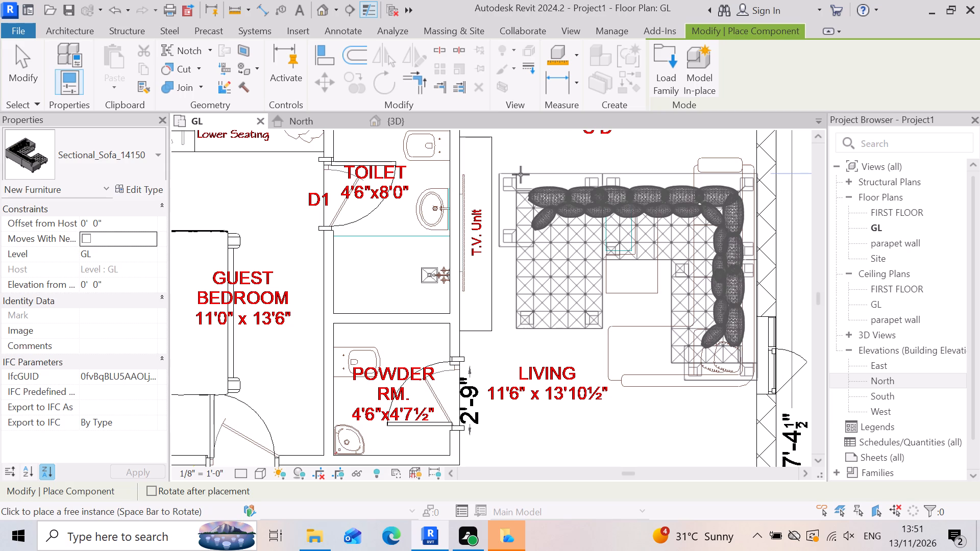
Check the sectional sofa's rotations and place it over the living room's sofa outline, one cushioned side along the outer wall and the other toward the sliding door.
key("space")
key("space")
key("space")
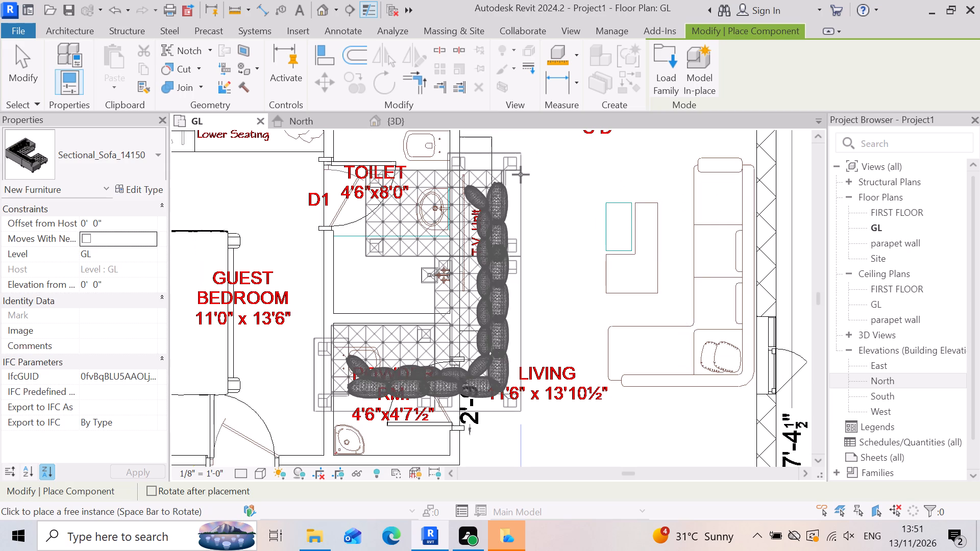
key("space")
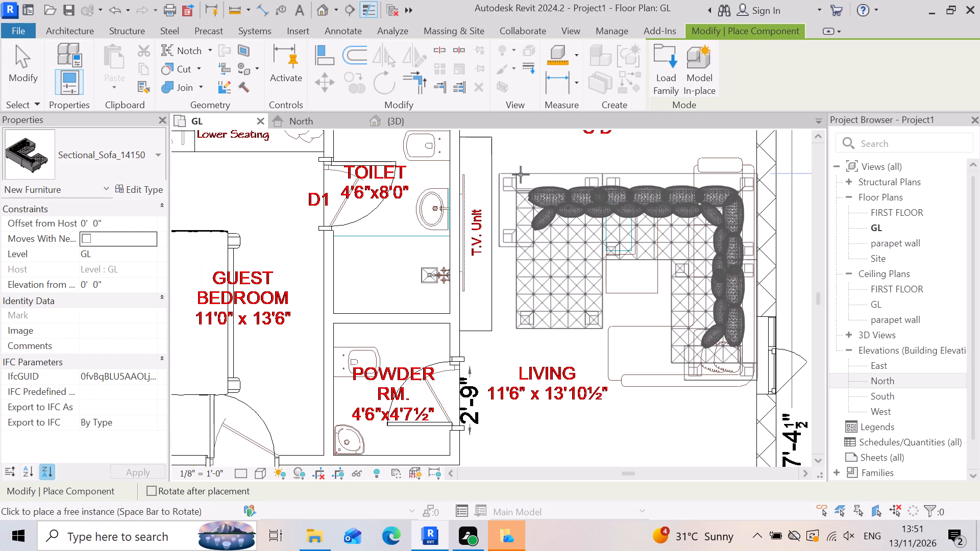
left_click(523, 162)
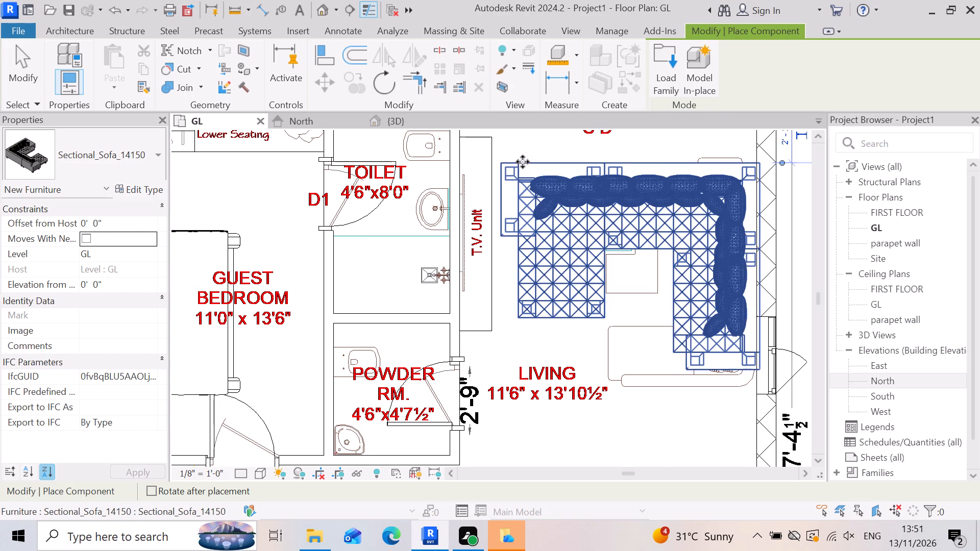
Undo the placement of the sectional sofa in the living room.
scroll(553, 338, "down", 1)
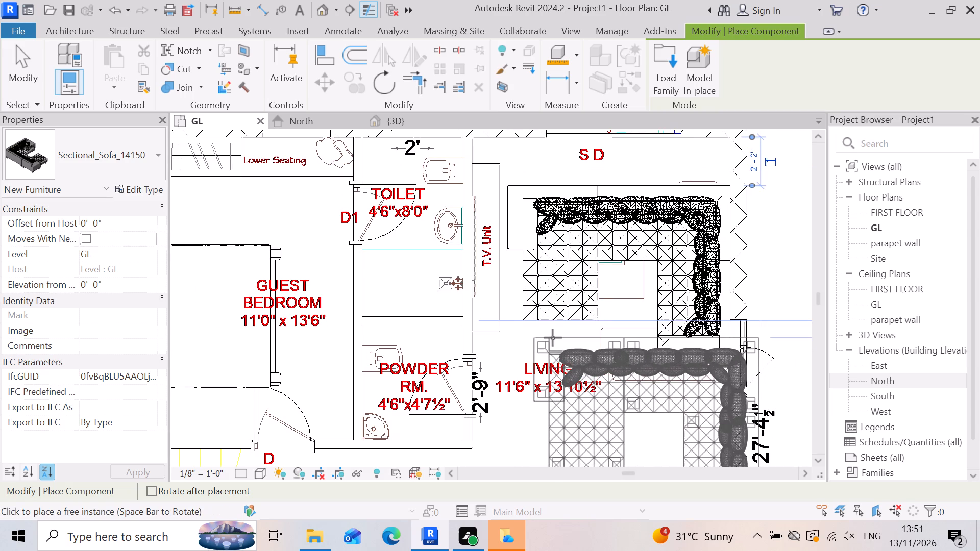
key("Escape")
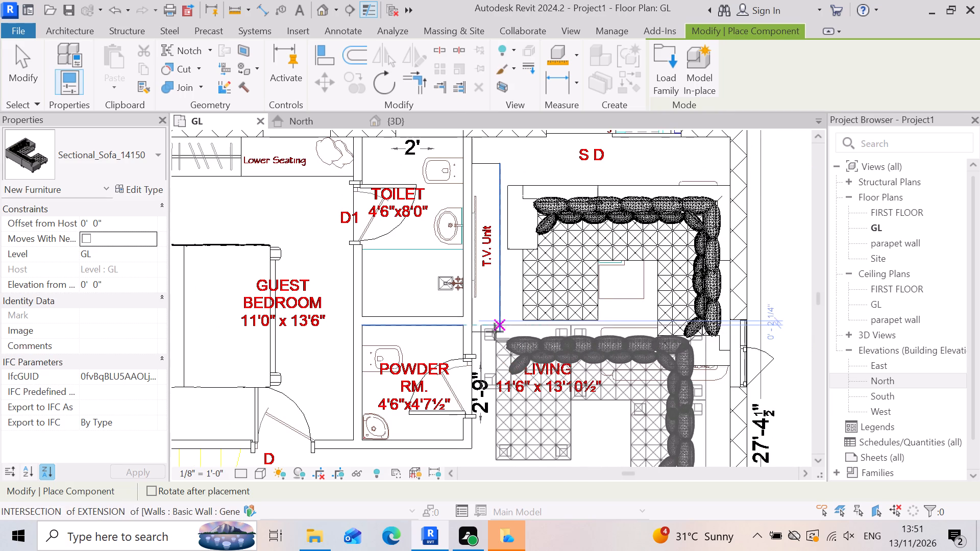
key("Escape")
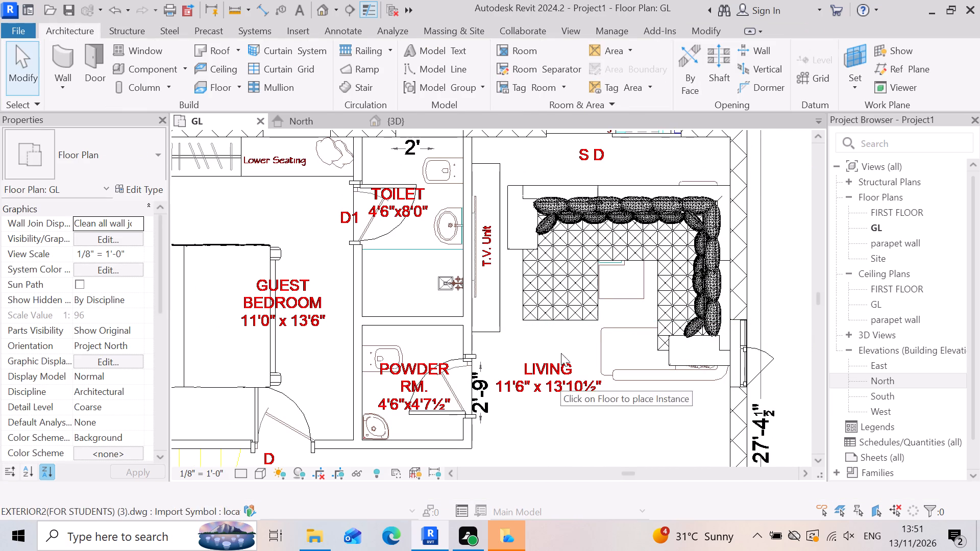
scroll(590, 294, "up", 1)
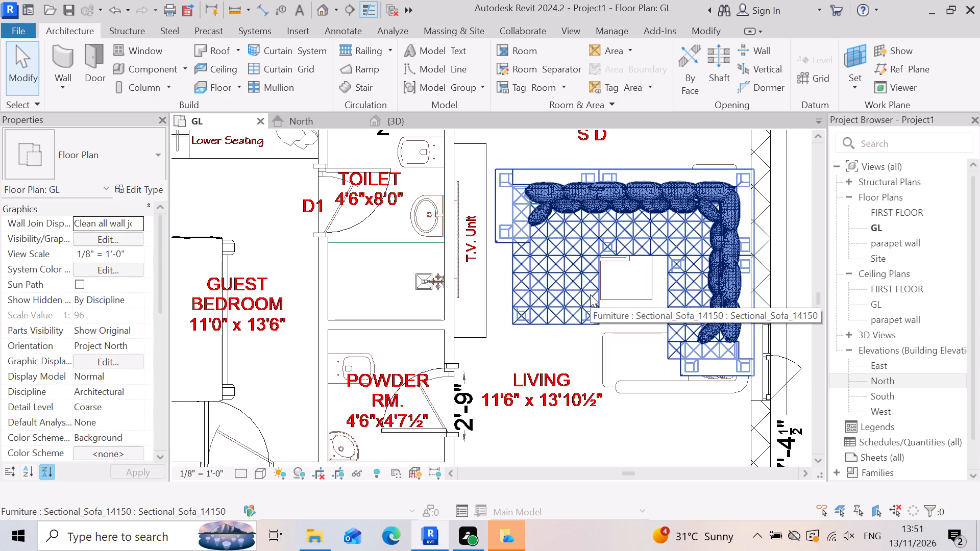
key("z")
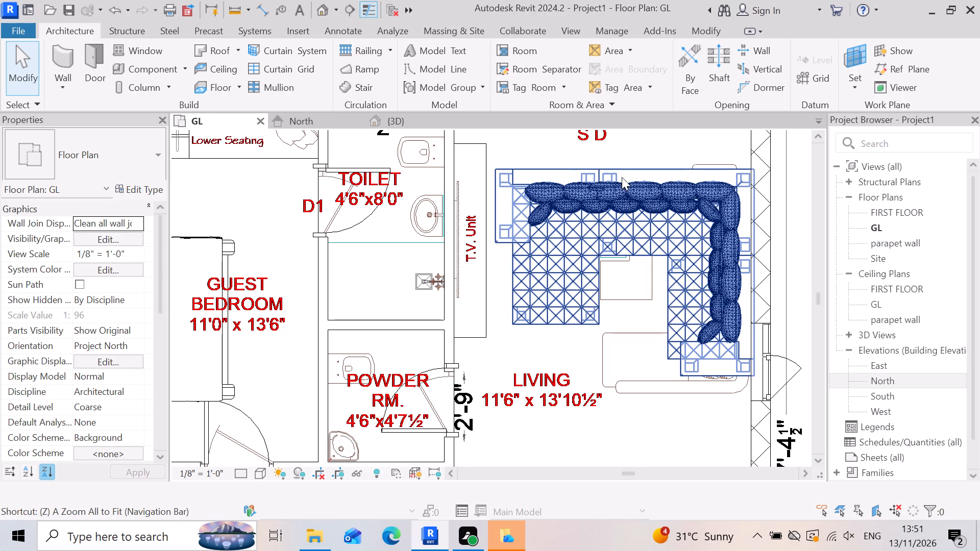
key("ctrl+z")
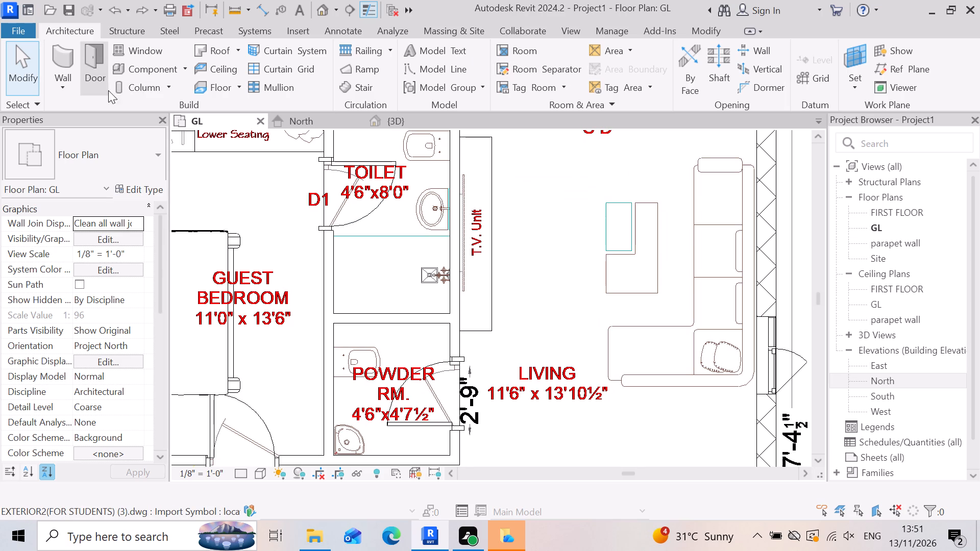
Place Sectional_Sofa_14150 again in the living room, rotated with its long cushioned back along the outer wall and the other toward the dining area.
left_click(186, 69)
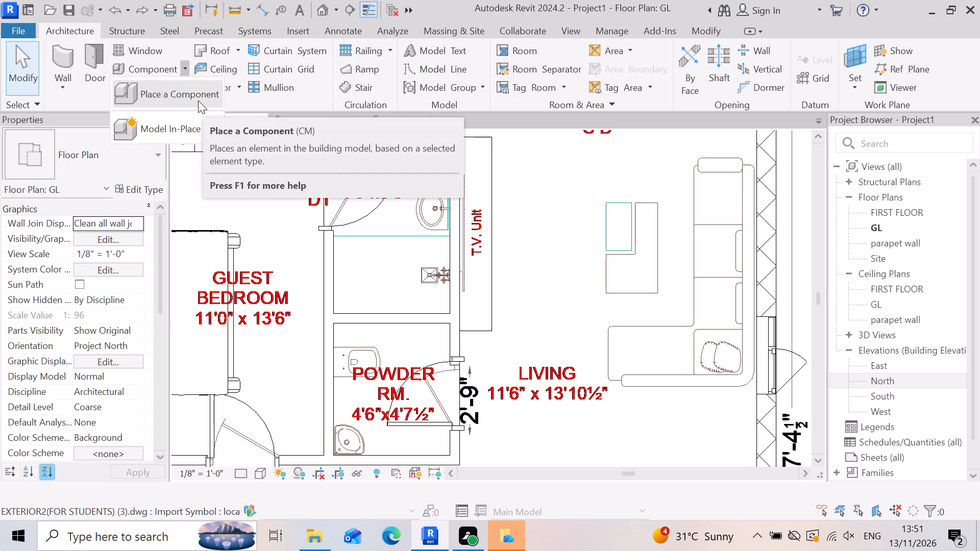
left_click(198, 101)
key("space")
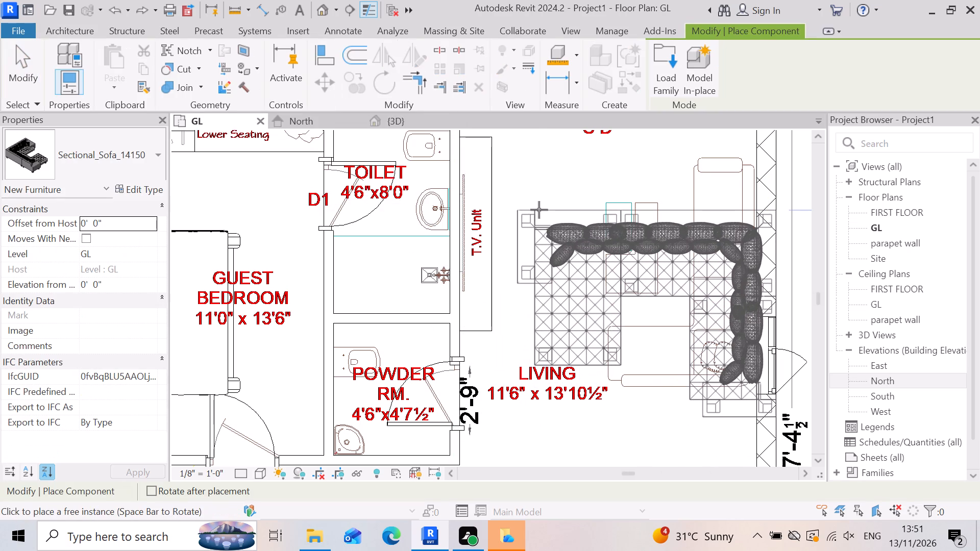
scroll(559, 309, "down", 6)
key("space")
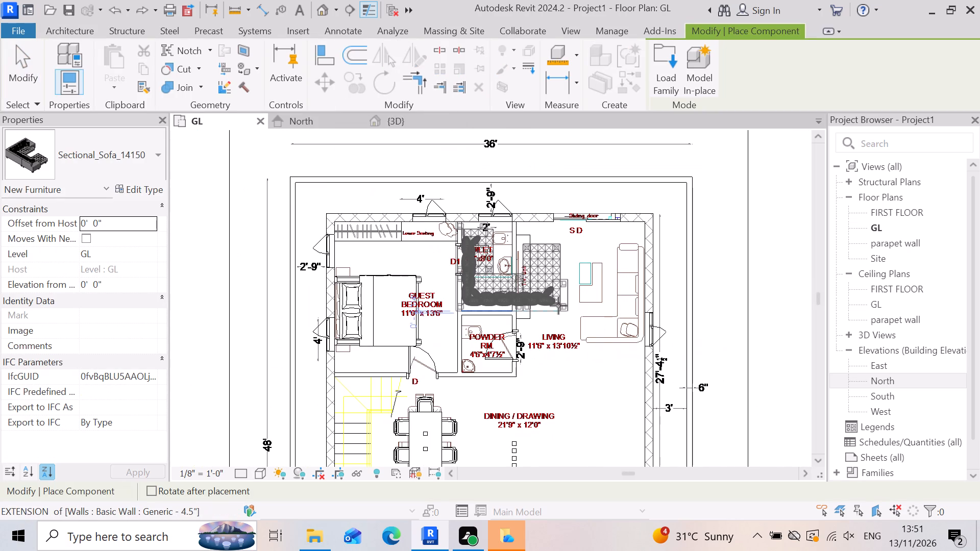
key("space")
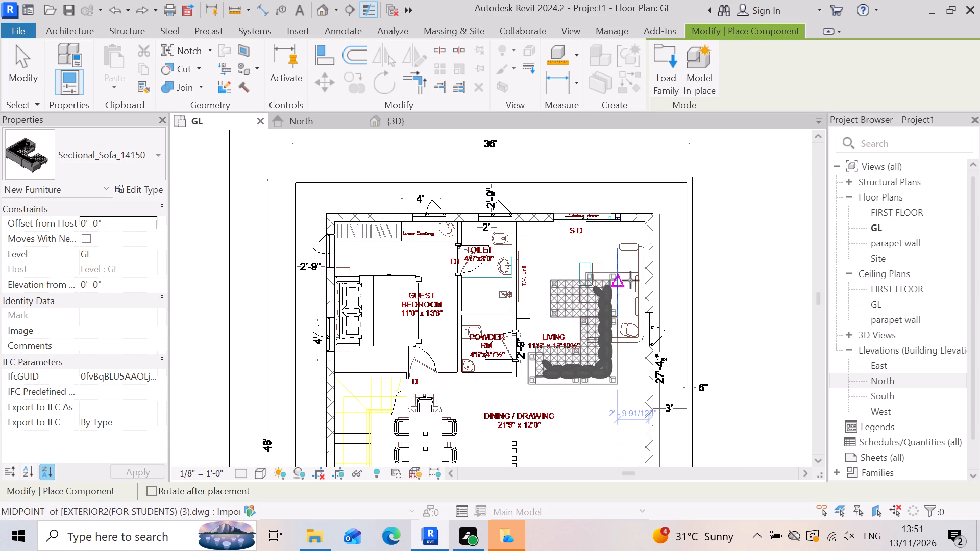
scroll(661, 256, "up", 3)
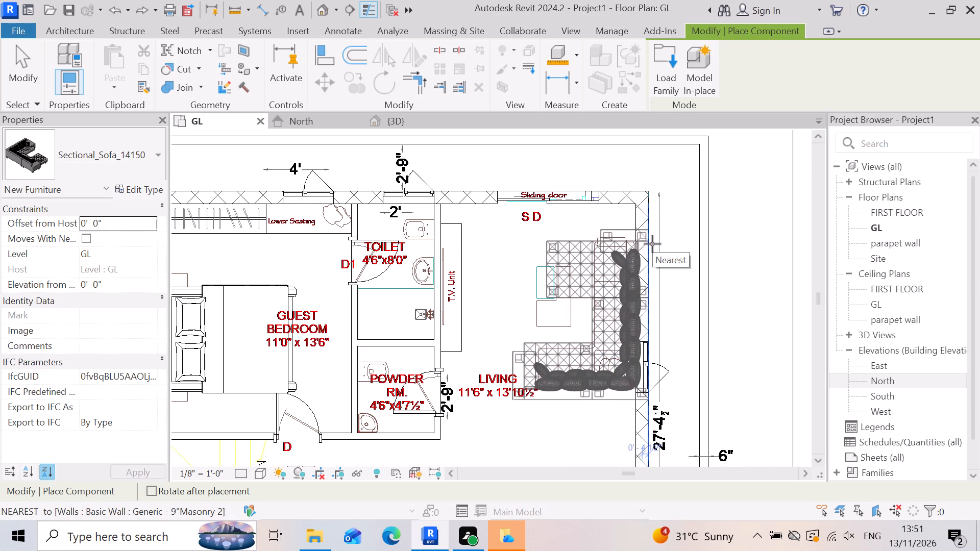
left_click(652, 241)
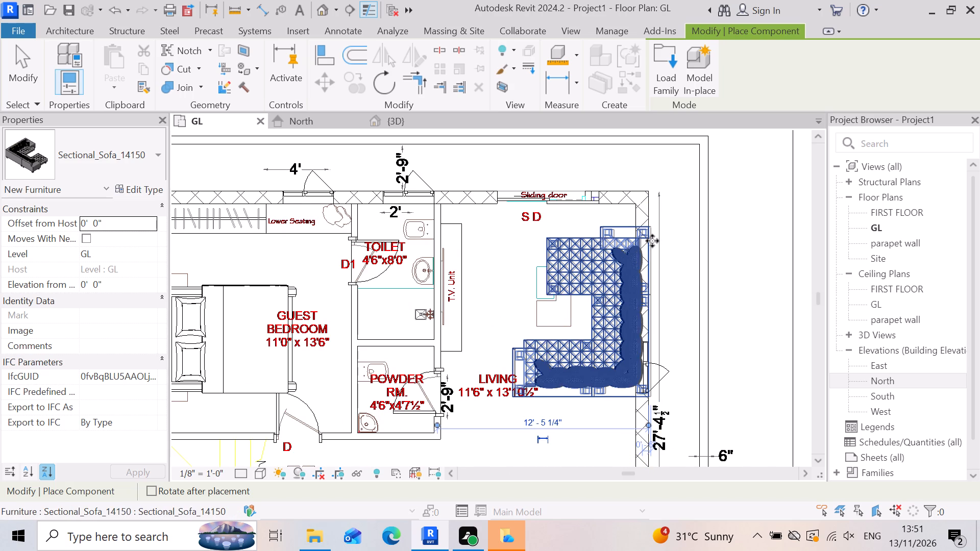
key("Escape")
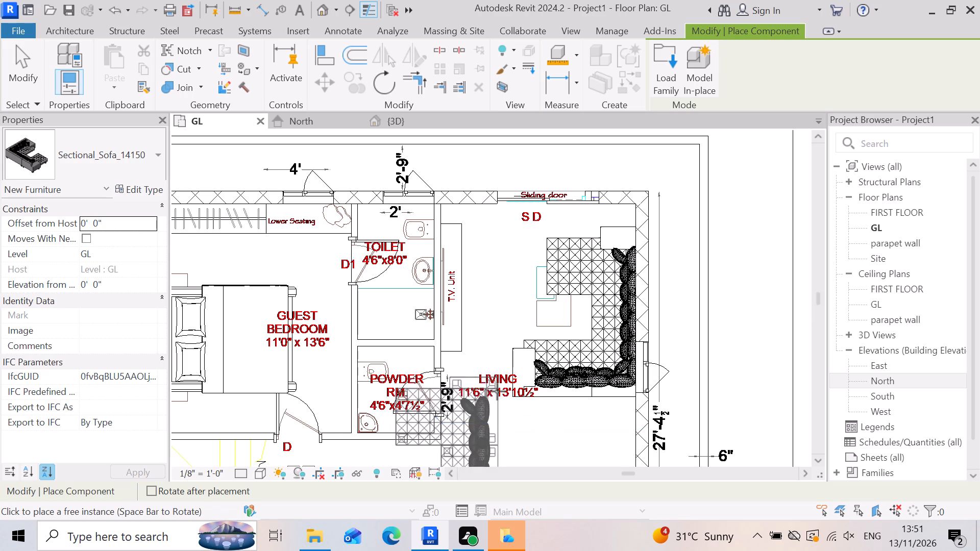
key("Escape")
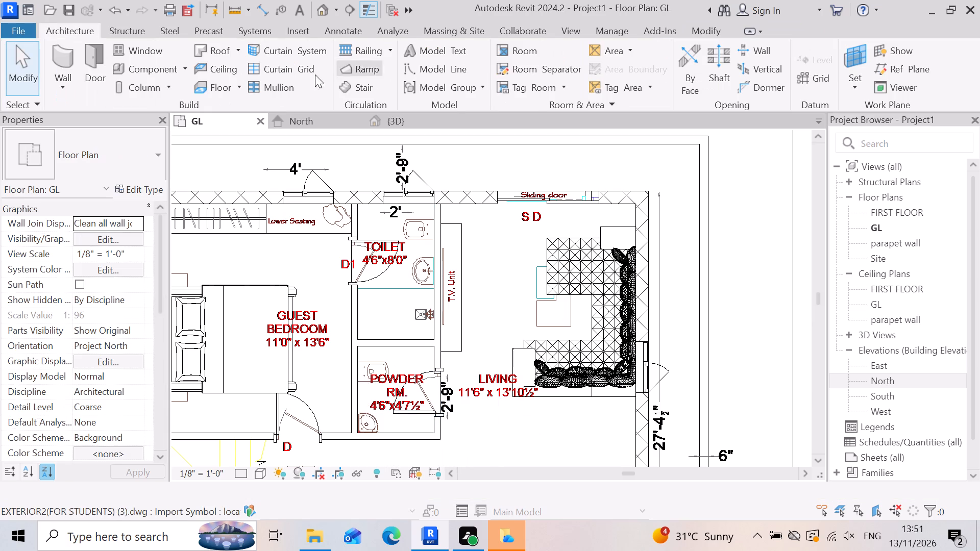
Load the entertainment center with LCD television family from the TV folder in the SHUBHAM CITY library.
left_click(183, 66)
left_click(193, 100)
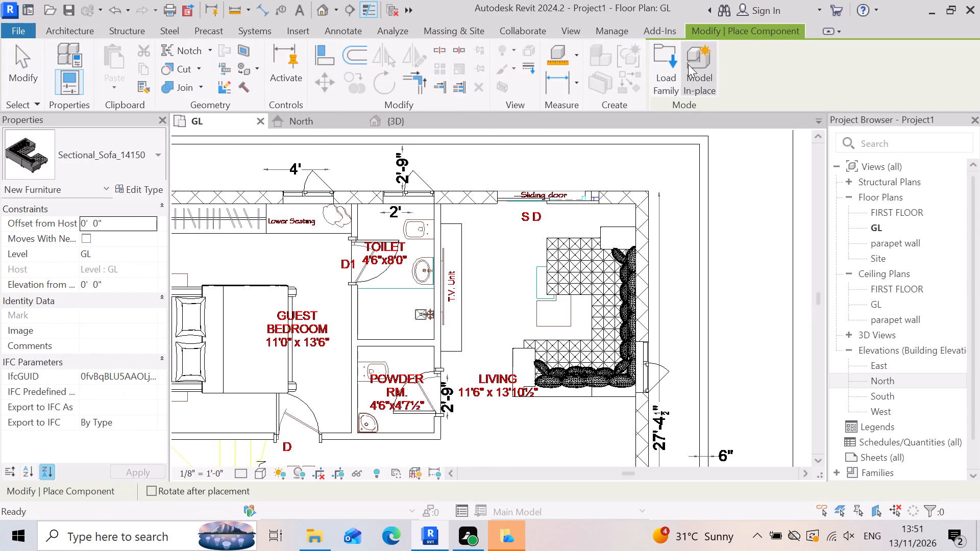
left_click(655, 62)
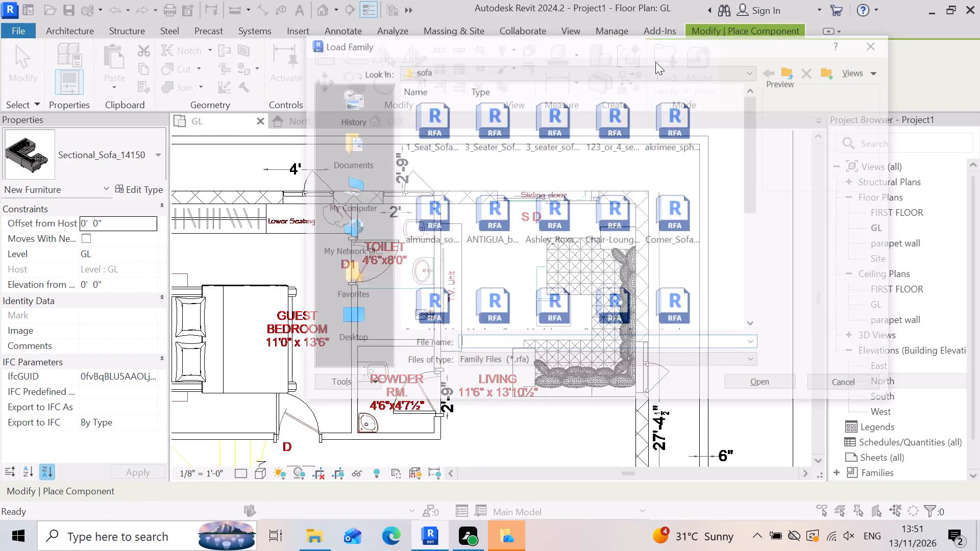
left_click(787, 67)
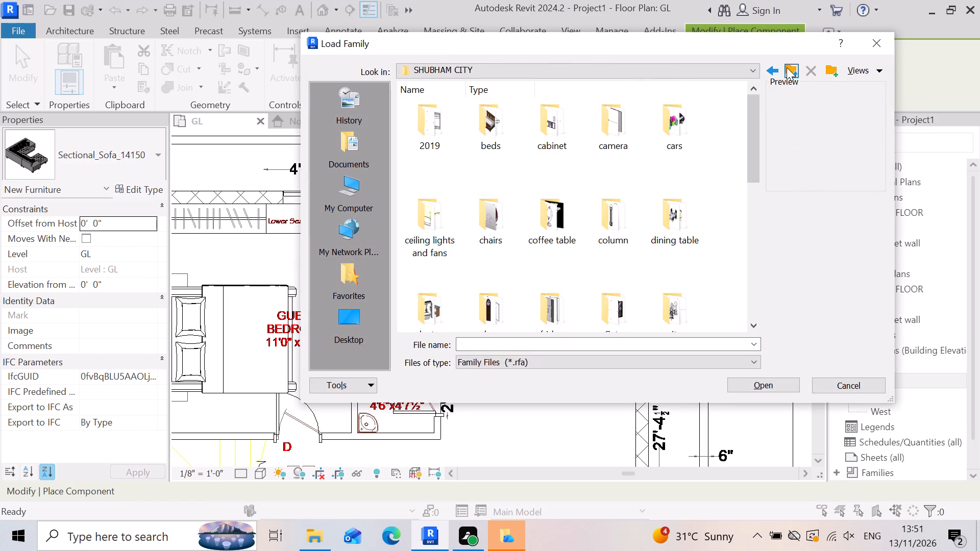
scroll(544, 224, "down", 4)
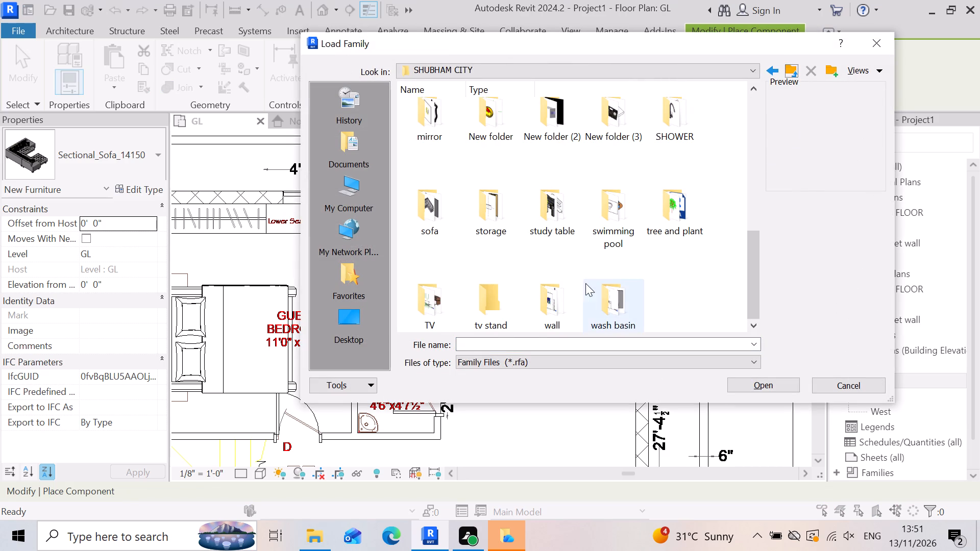
double_click(435, 315)
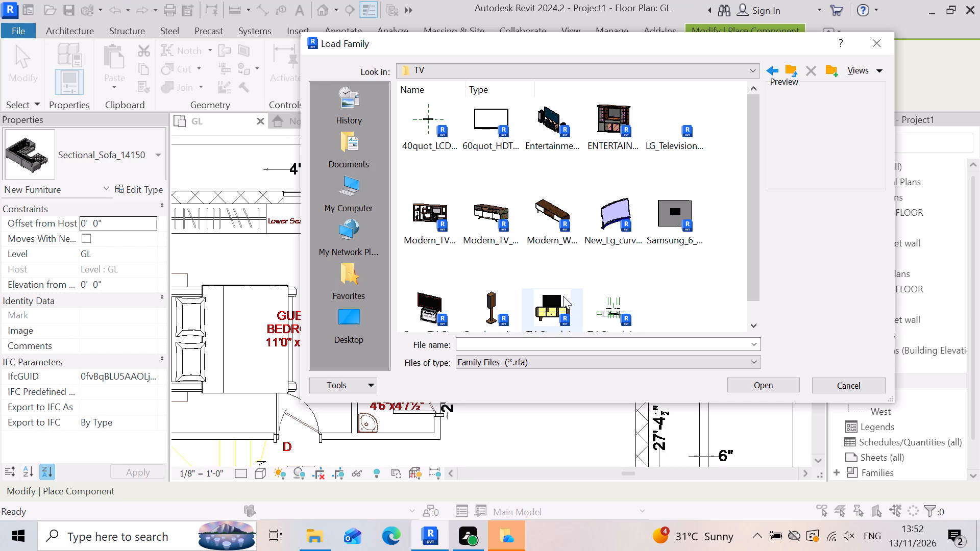
double_click(603, 126)
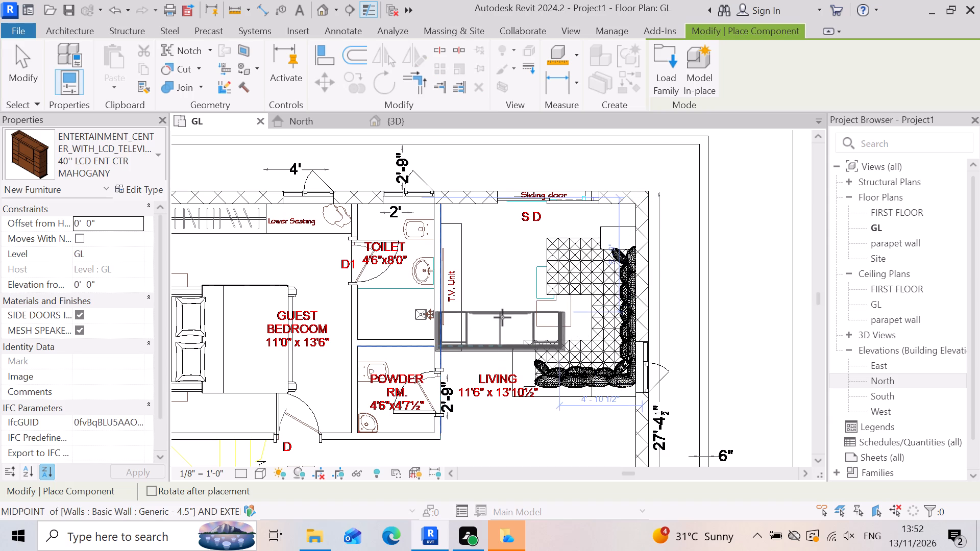
Place the 40'' LCD ENT CTR MAHOGANY unit over the T.V. Unit outline, rotated with its back against the toilet wall.
key("space")
key("space")
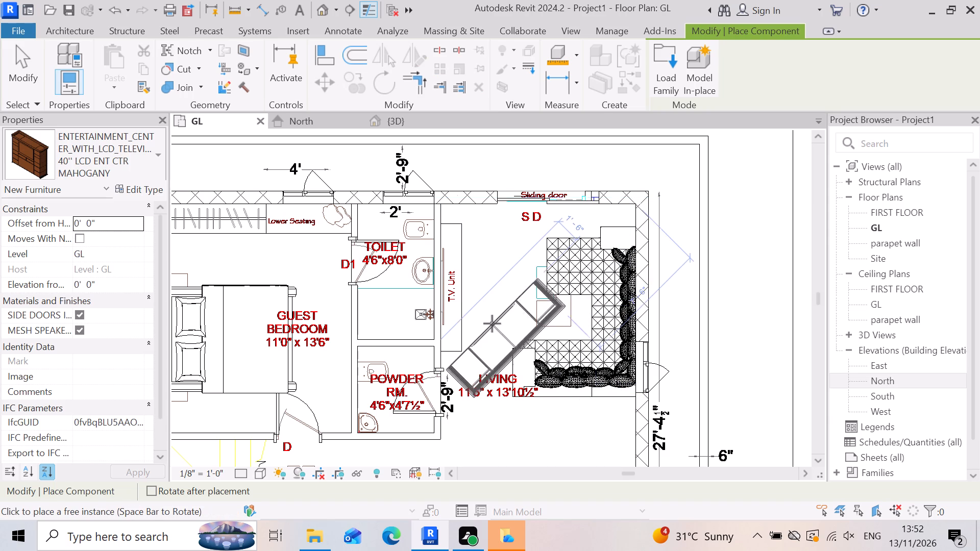
left_click(440, 289)
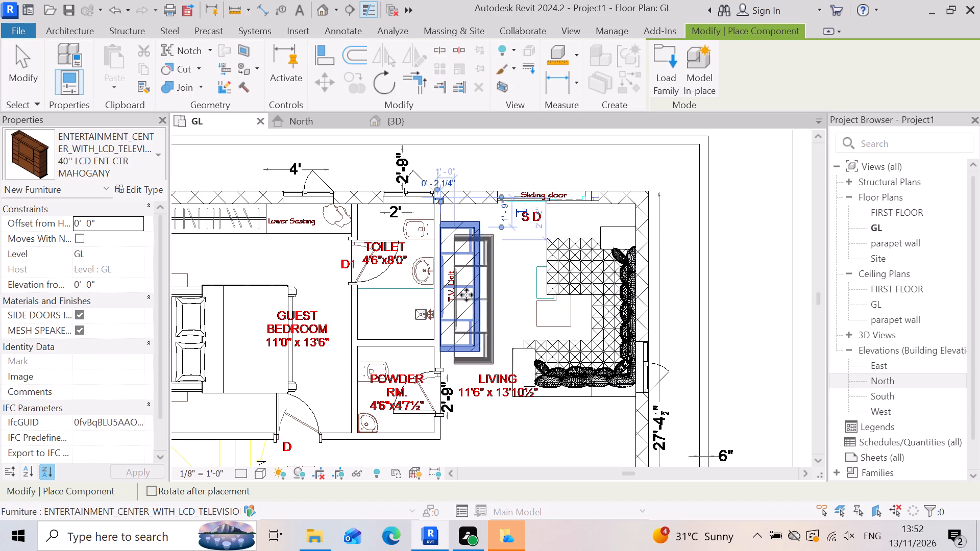
scroll(491, 267, "down", 6)
scroll(470, 283, "up", 4)
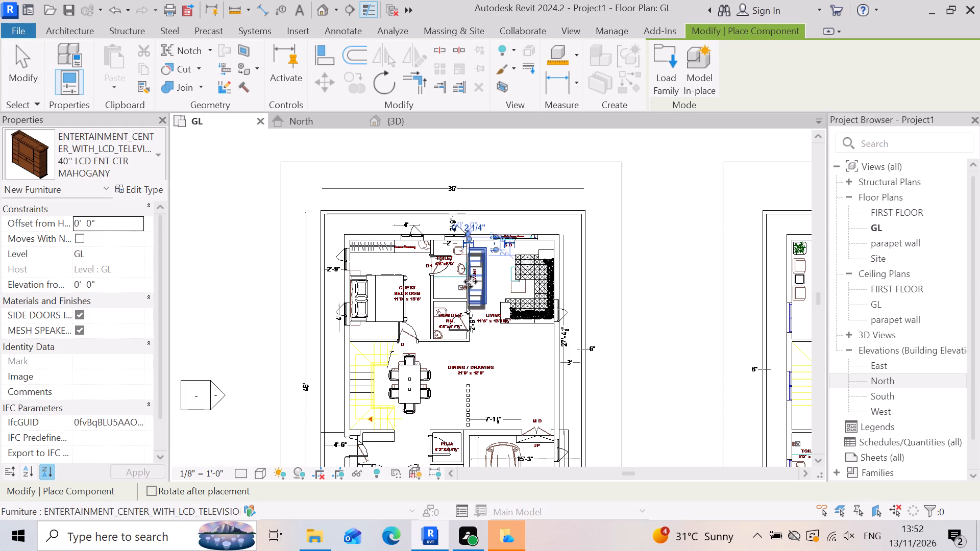
scroll(471, 282, "up", 1)
key("Escape")
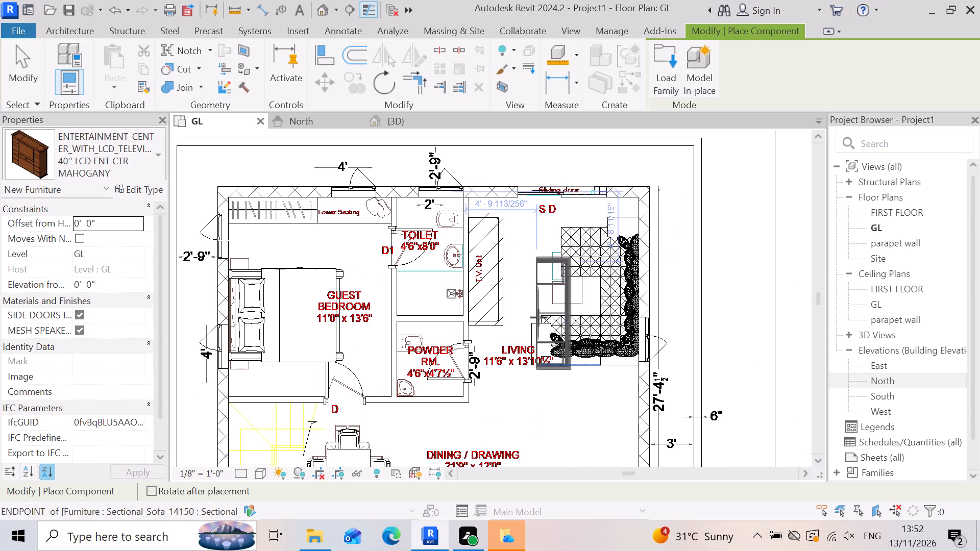
key("Escape")
Examine the living room, dining area and staircase on the ground floor plan.
scroll(562, 286, "down", 5)
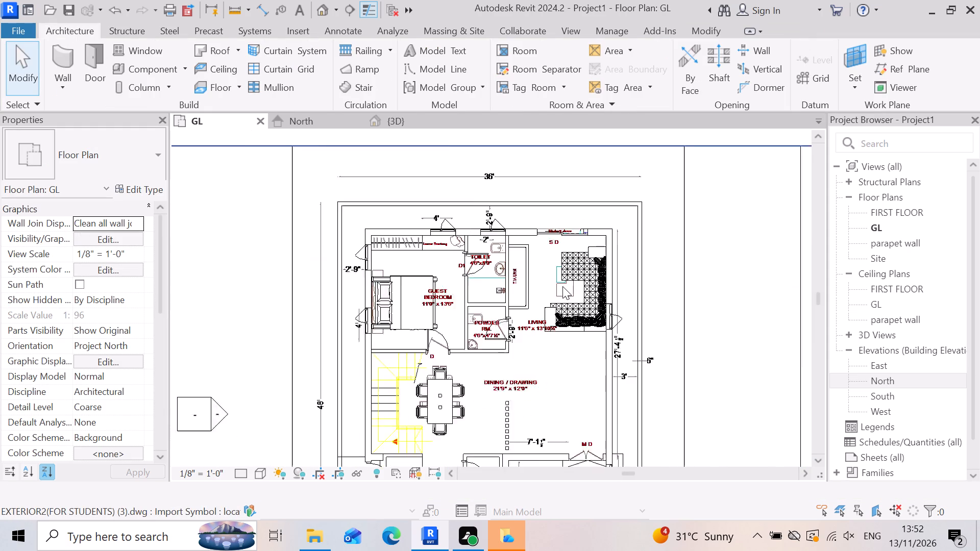
scroll(449, 390, "up", 6)
scroll(548, 318, "down", 3)
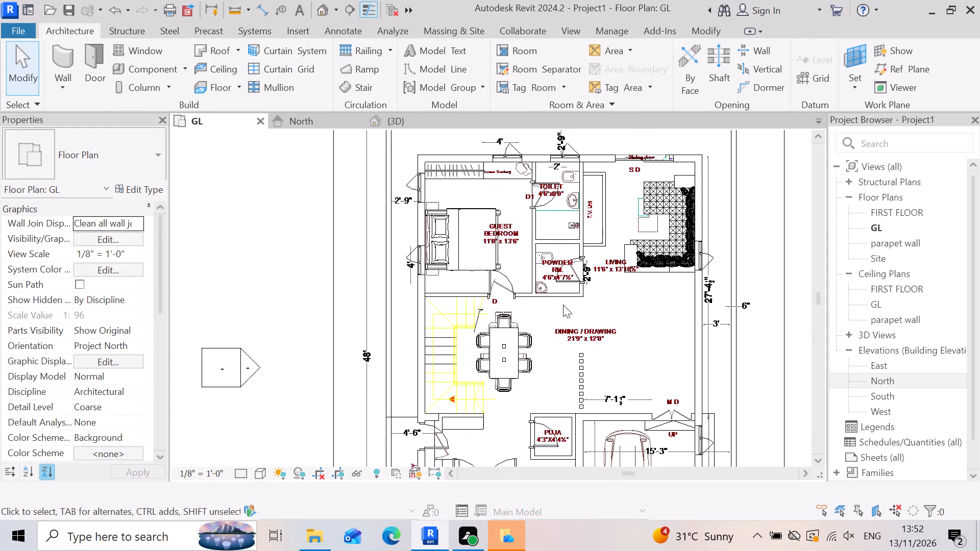
scroll(563, 305, "down", 4)
scroll(492, 381, "up", 8)
scroll(517, 330, "down", 2)
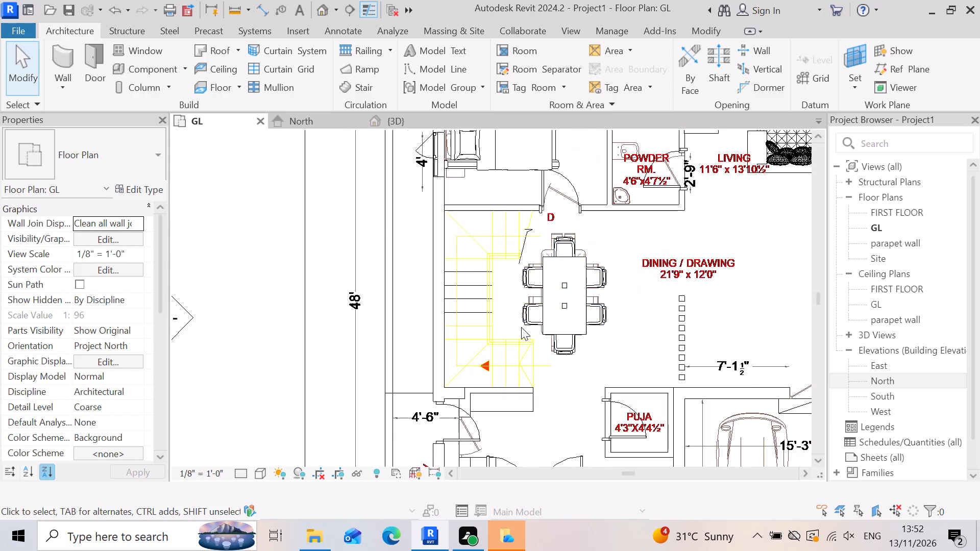
scroll(523, 218, "up", 4)
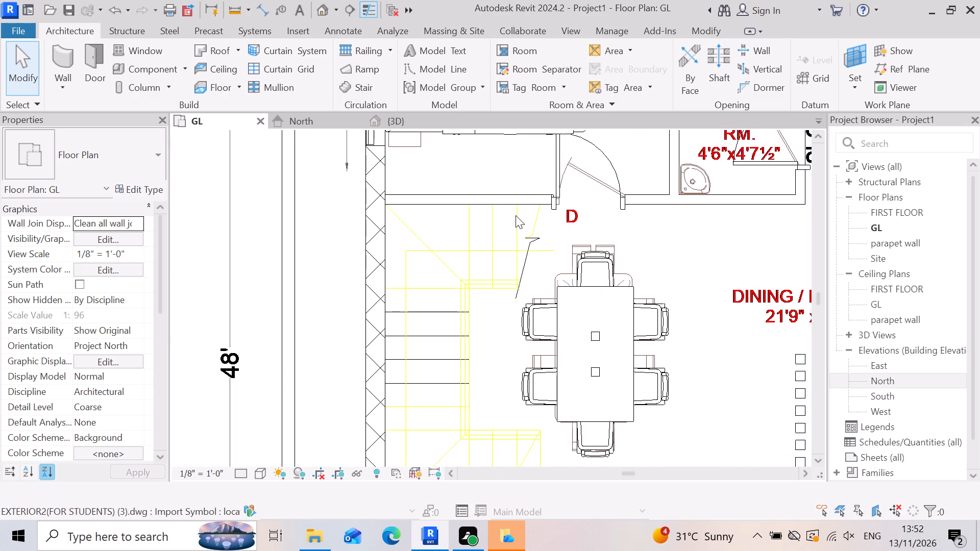
scroll(516, 215, "down", 2)
scroll(408, 284, "down", 3)
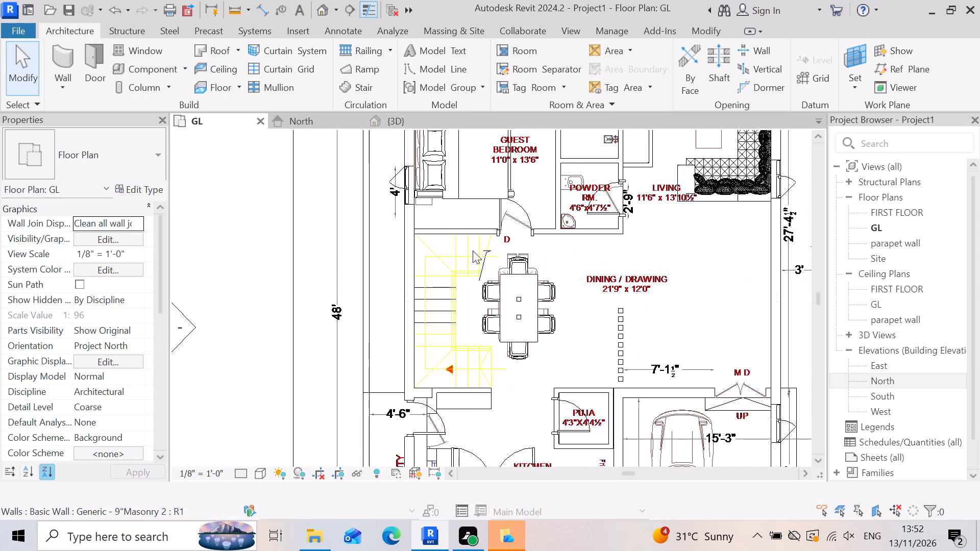
Examine the kitchen area of the ground floor plan, including the counter outline with the stove and sink.
scroll(480, 245, "down", 3)
scroll(547, 229, "down", 3)
scroll(548, 387, "up", 2)
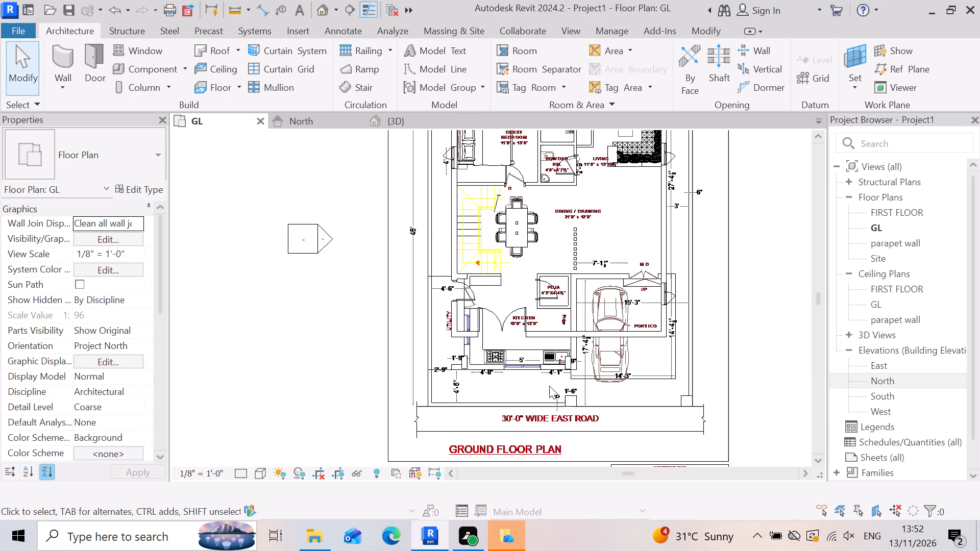
scroll(549, 386, "up", 2)
scroll(443, 352, "up", 5)
scroll(516, 334, "down", 2)
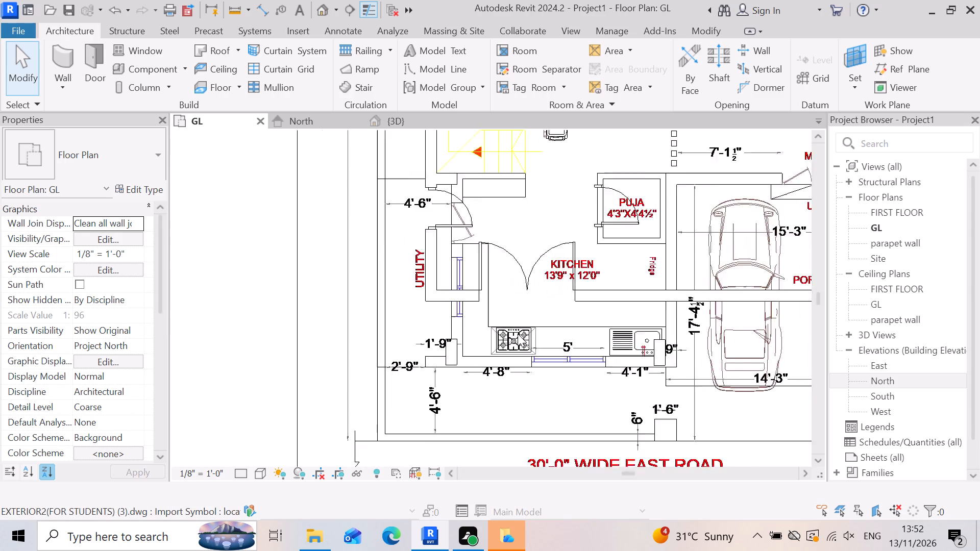
scroll(518, 334, "down", 8)
scroll(493, 388, "down", 1)
scroll(511, 384, "up", 1)
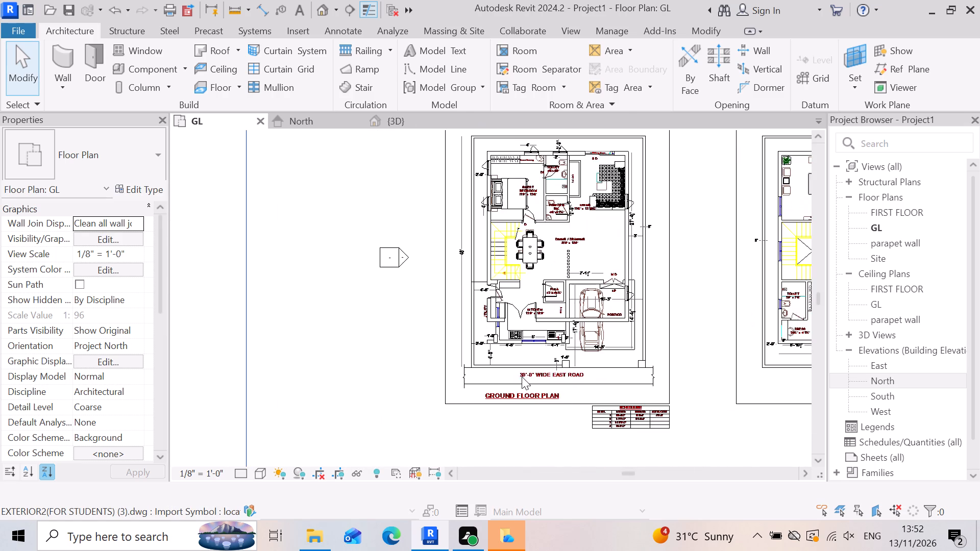
scroll(524, 375, "up", 10)
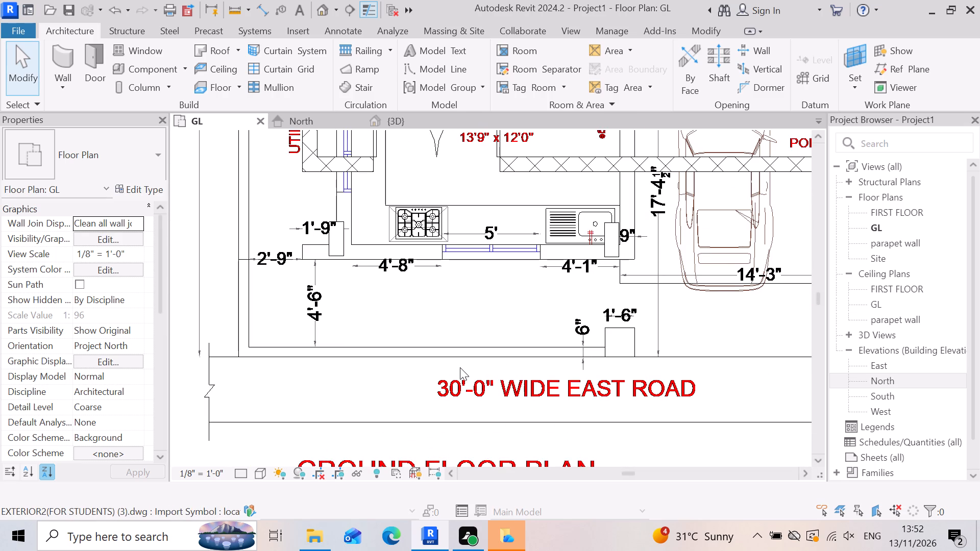
scroll(457, 366, "down", 6)
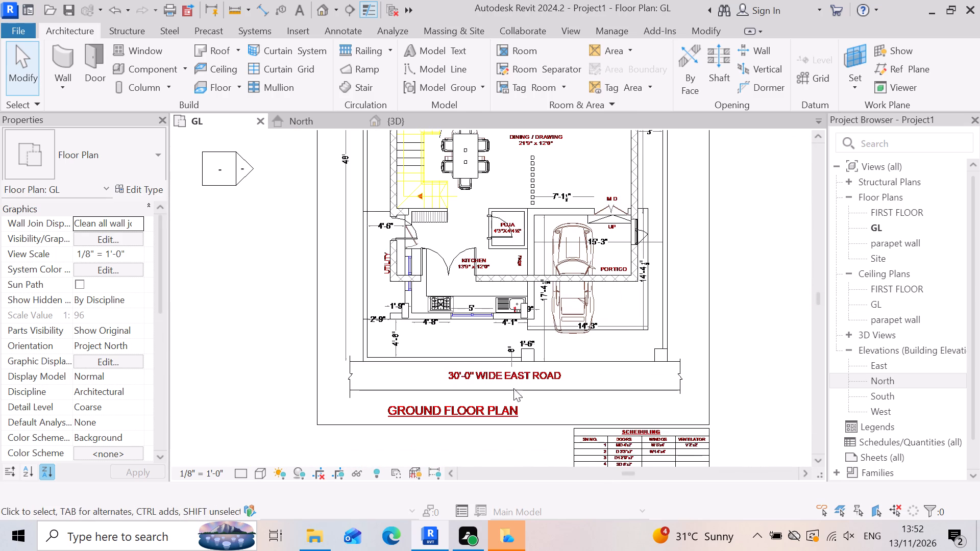
scroll(459, 343, "up", 6)
scroll(341, 302, "up", 3)
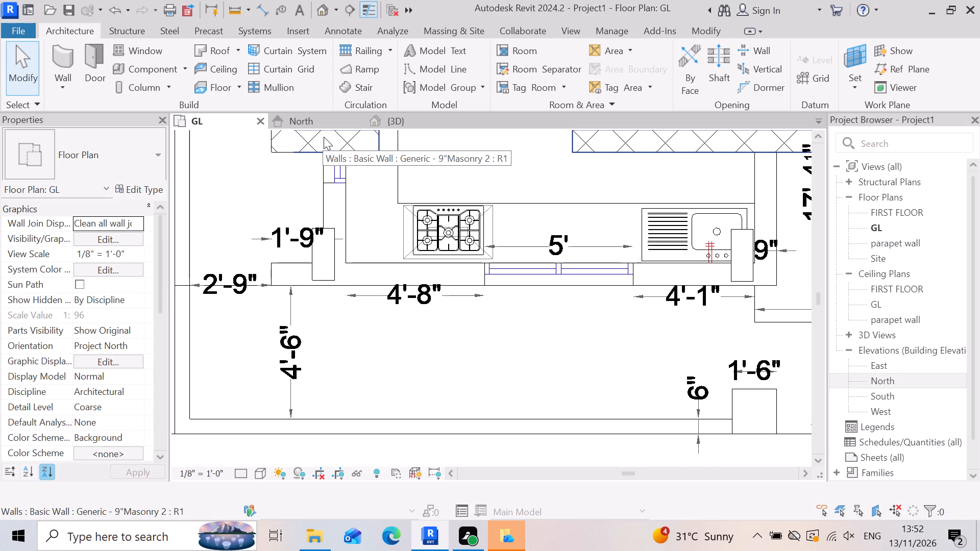
Create a Generic - 12" floor on level GL from a rectangle about 35'-6" by 4'-4" over the open strip between the kitchen and the road.
left_click(213, 84)
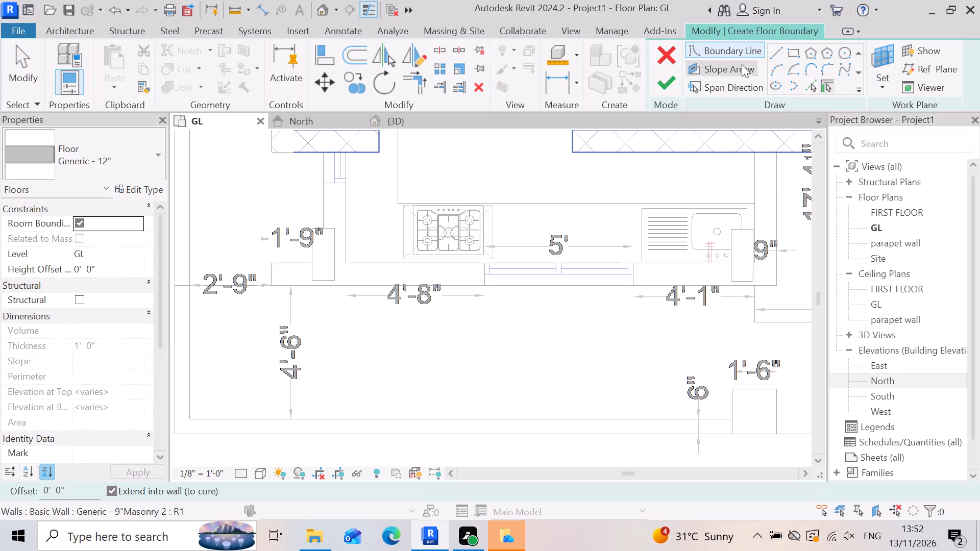
left_click(798, 47)
scroll(551, 383, "down", 7)
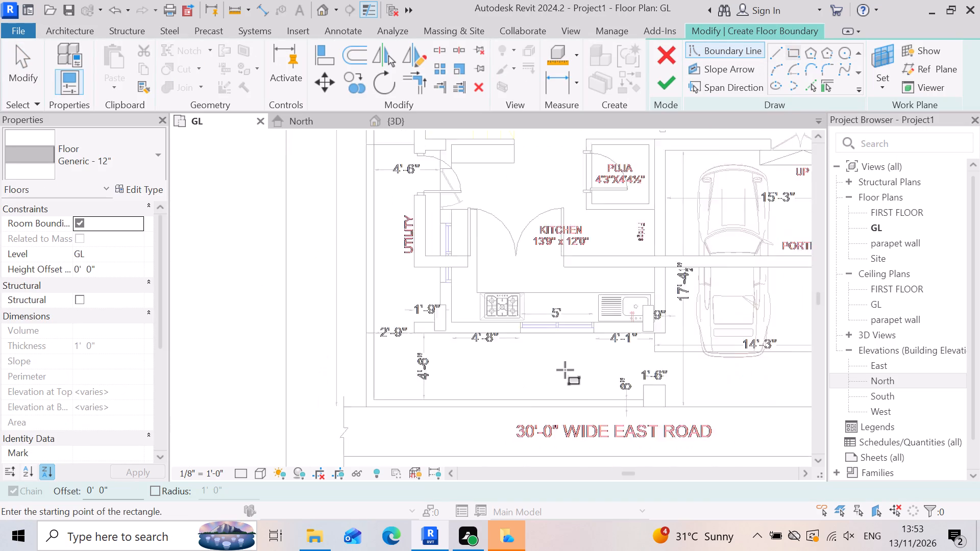
scroll(565, 370, "down", 9)
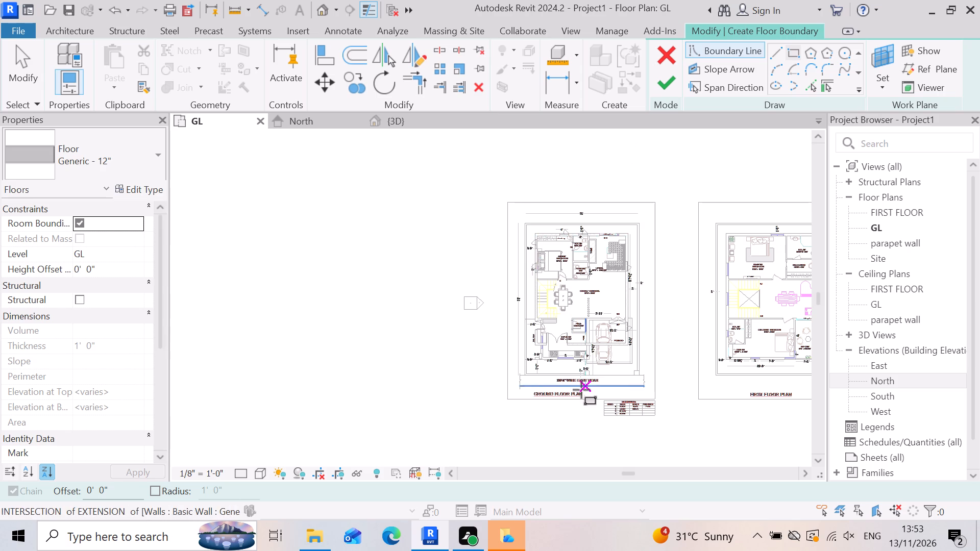
scroll(581, 394, "up", 17)
scroll(530, 350, "down", 4)
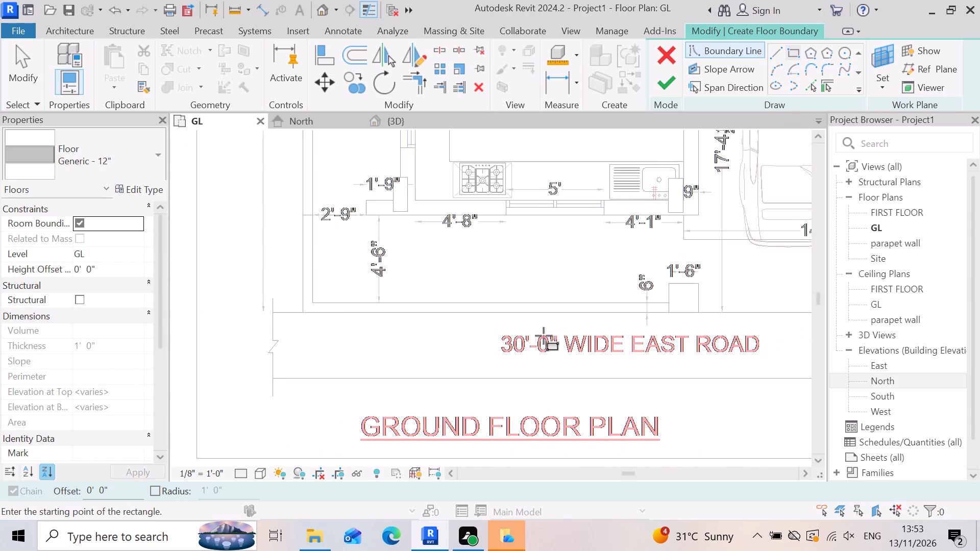
scroll(544, 336, "down", 1)
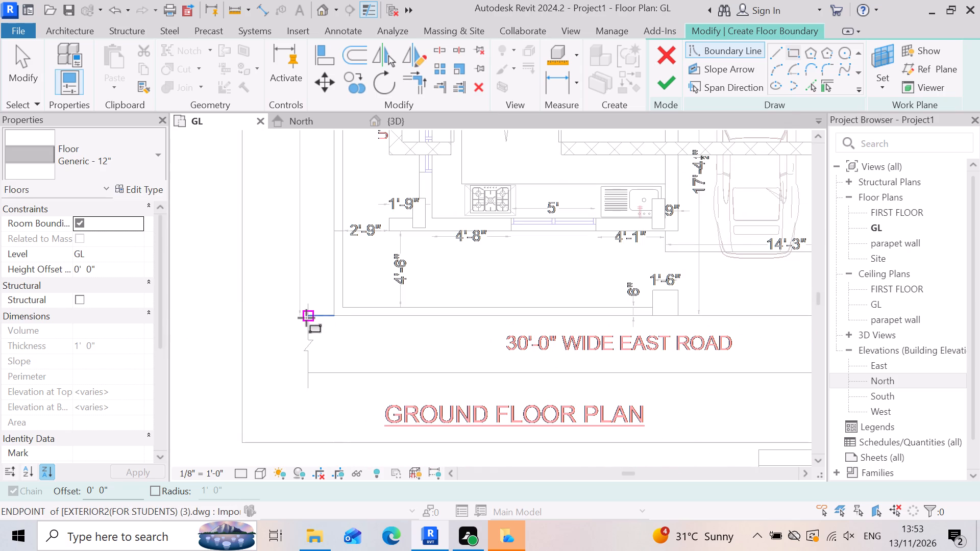
left_click(344, 307)
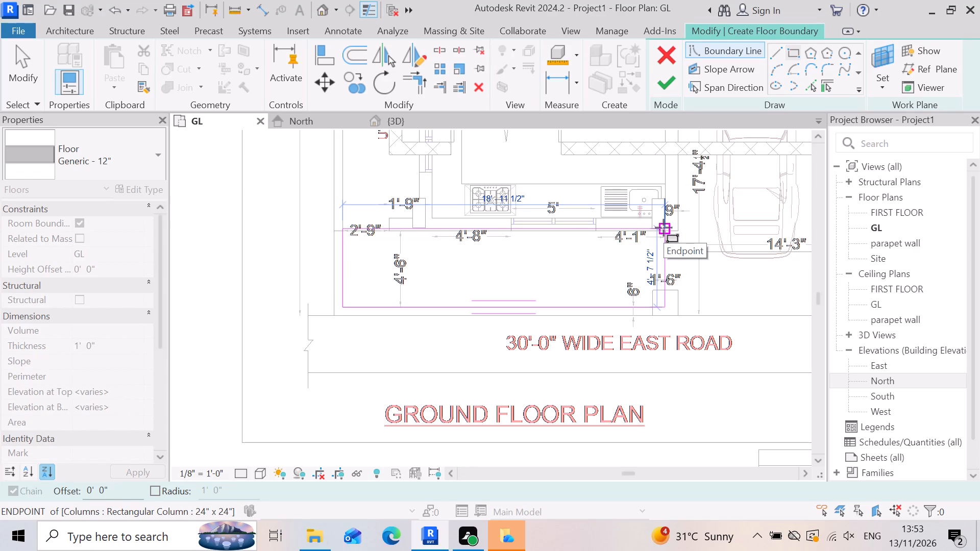
scroll(667, 229, "down", 2)
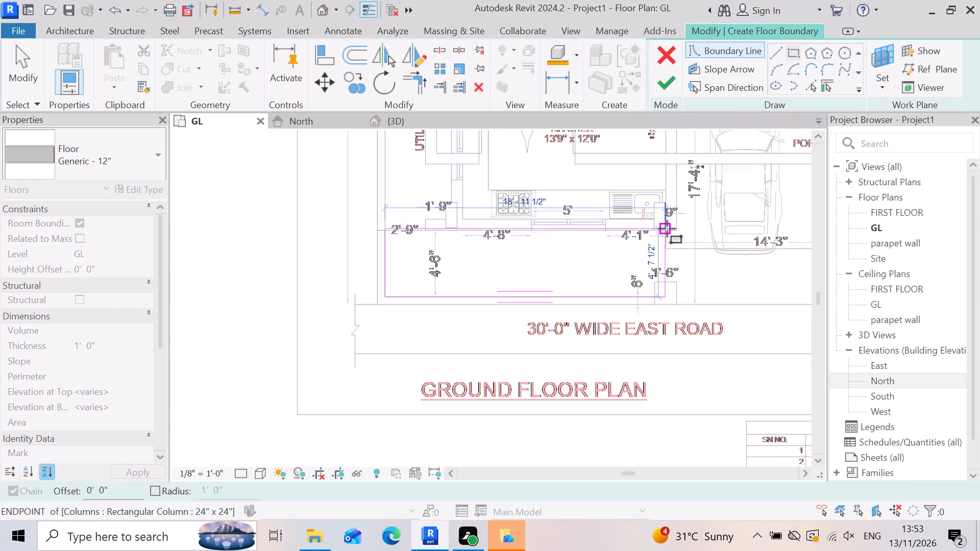
scroll(667, 229, "down", 5)
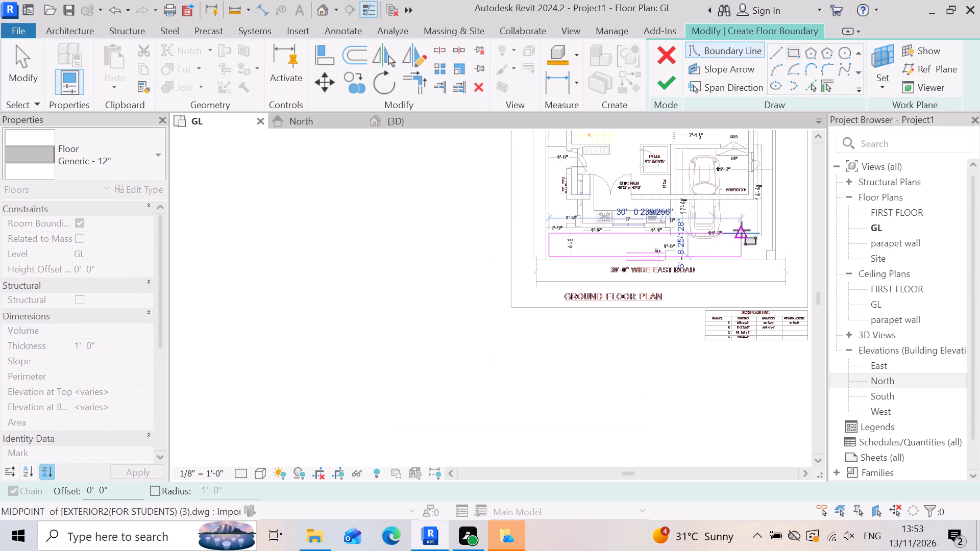
scroll(770, 227, "up", 2)
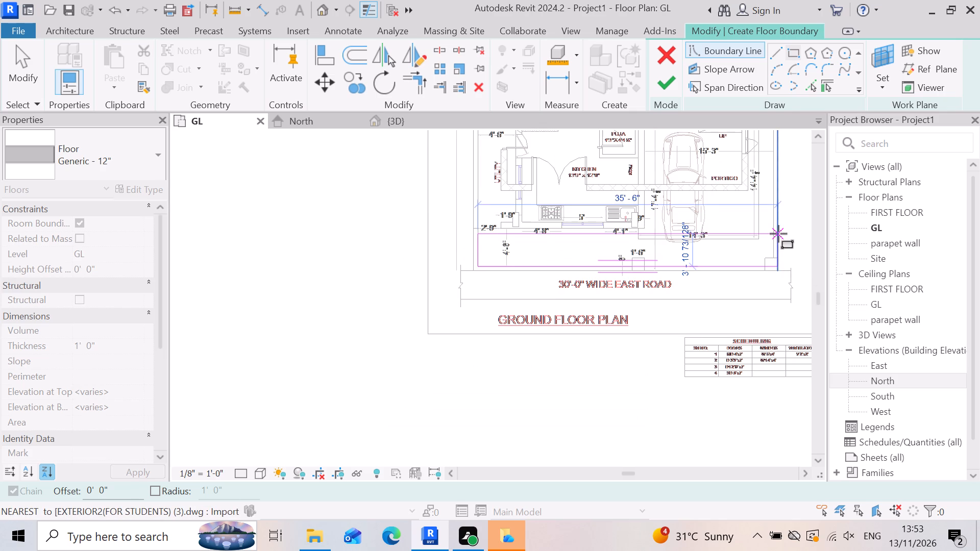
left_click(779, 230)
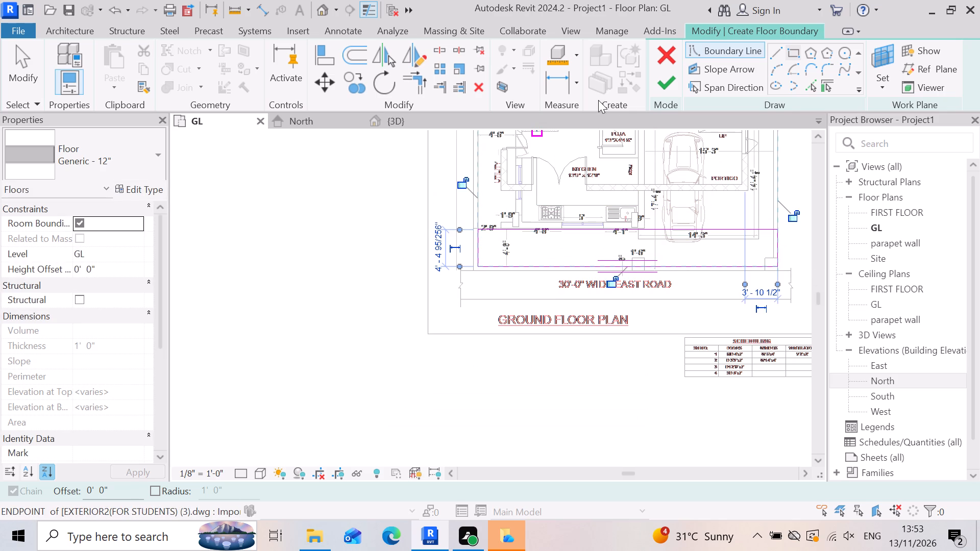
left_click(670, 88)
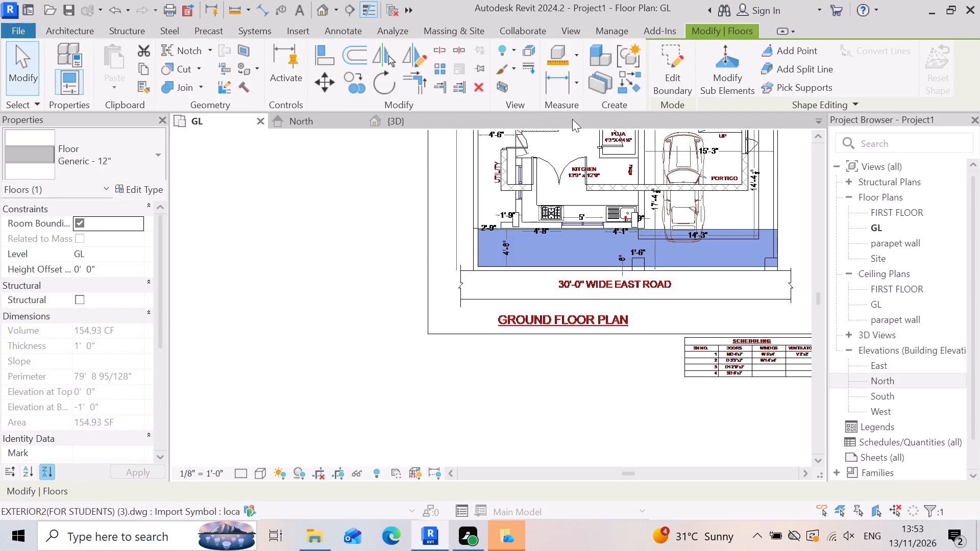
In the 3D view, set the structure layer thickness of the new front floor's Generic - 12" type to 9".
left_click(417, 116)
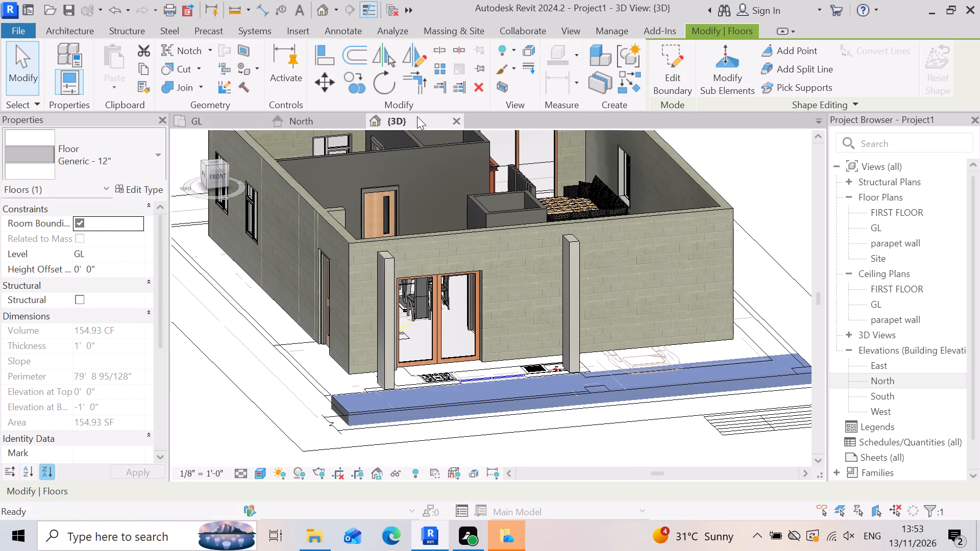
scroll(478, 322, "down", 2)
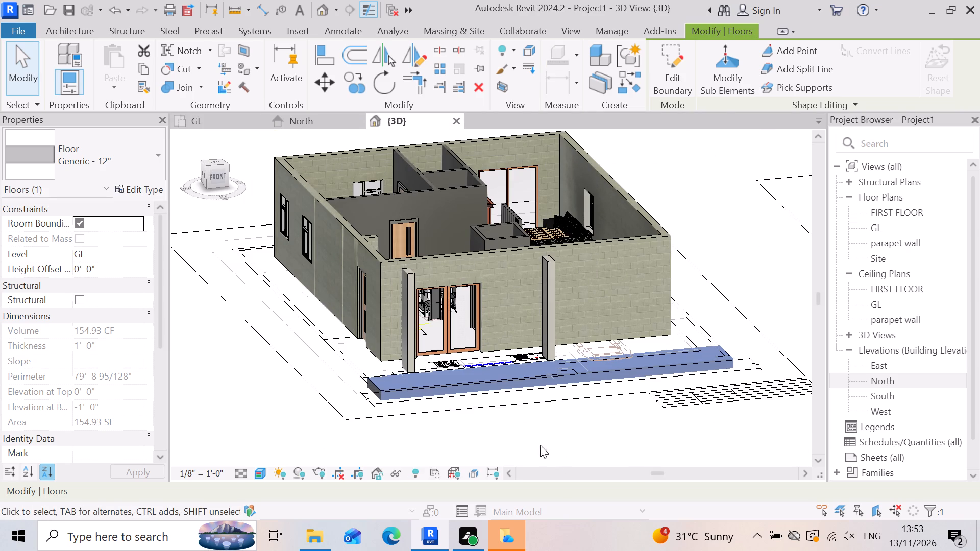
key("Escape")
left_click(483, 389)
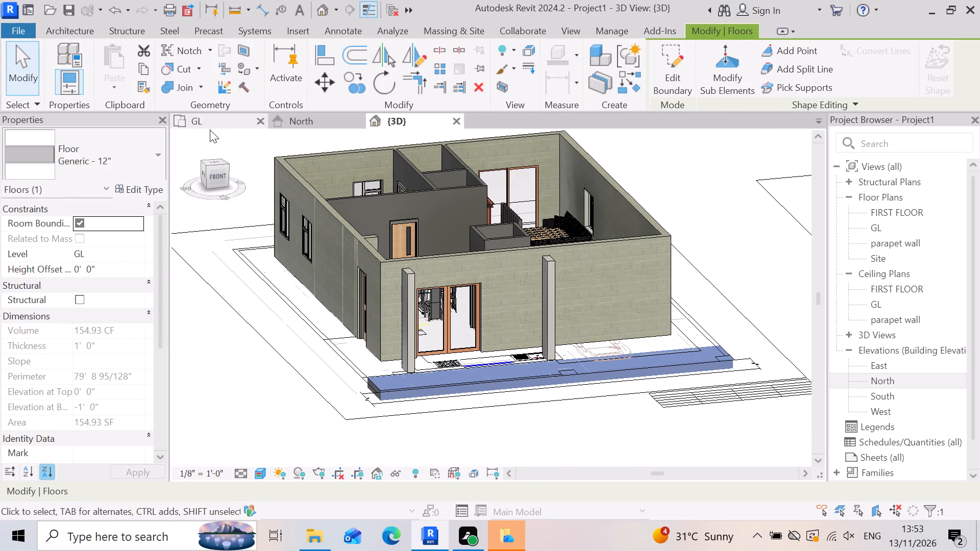
left_click(139, 189)
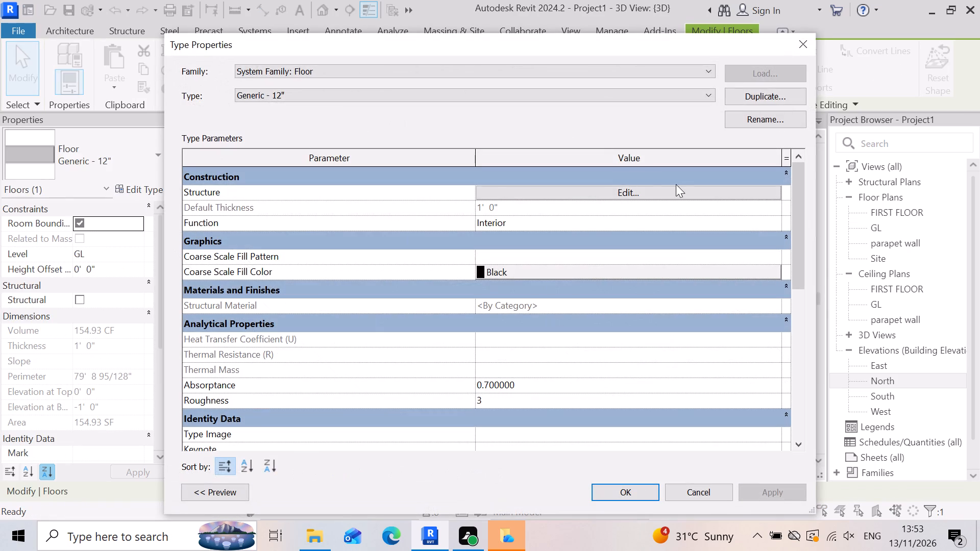
left_click(646, 194)
left_click(517, 191)
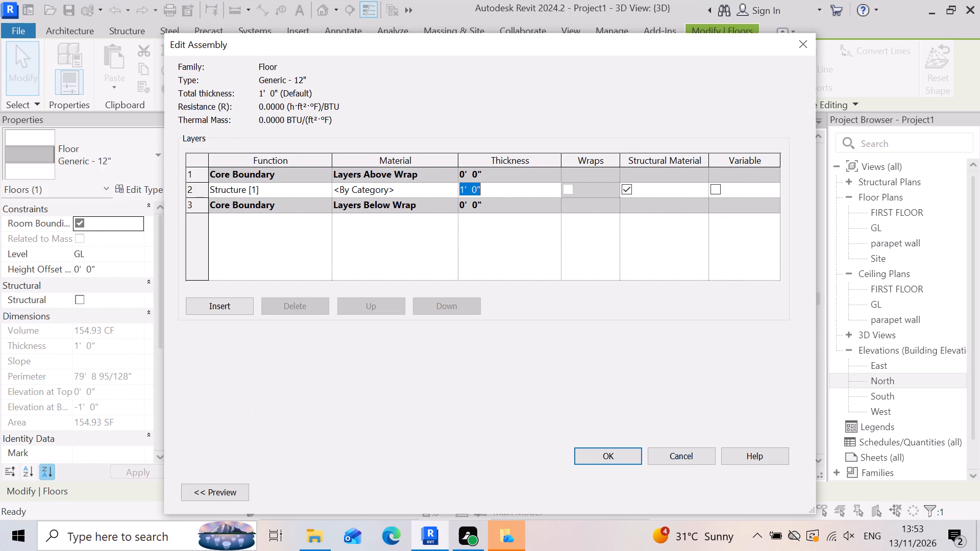
key("9")
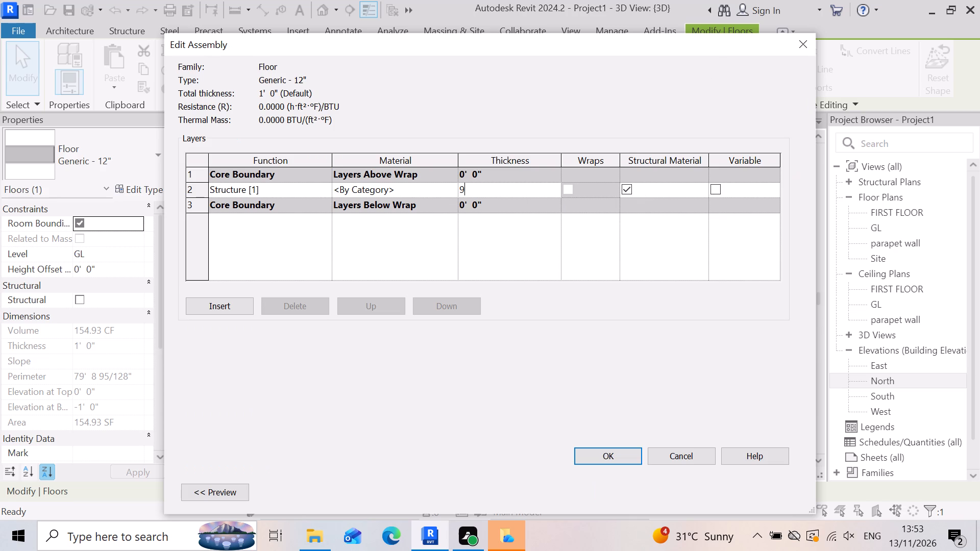
key("shift+quotedbl")
key("Return")
left_click(612, 454)
left_click(757, 496)
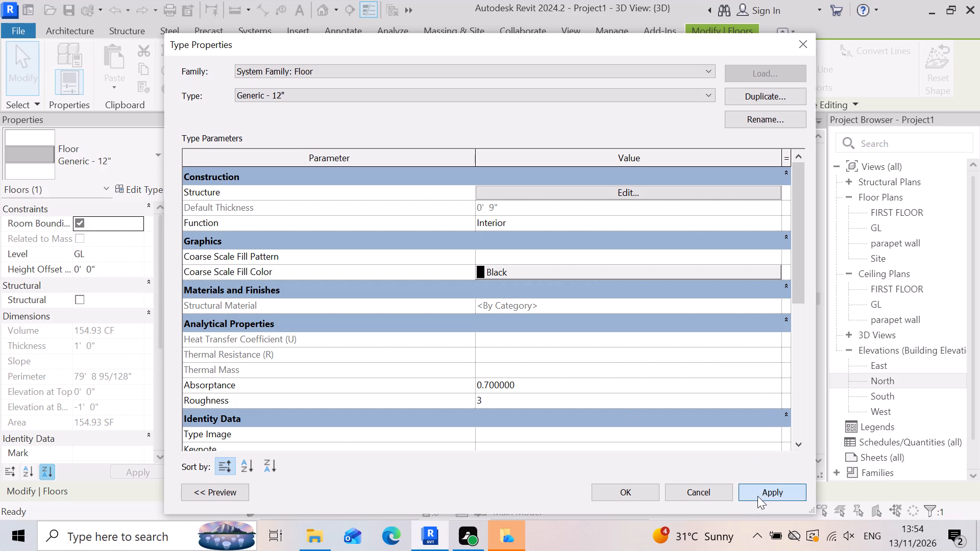
left_click(608, 492)
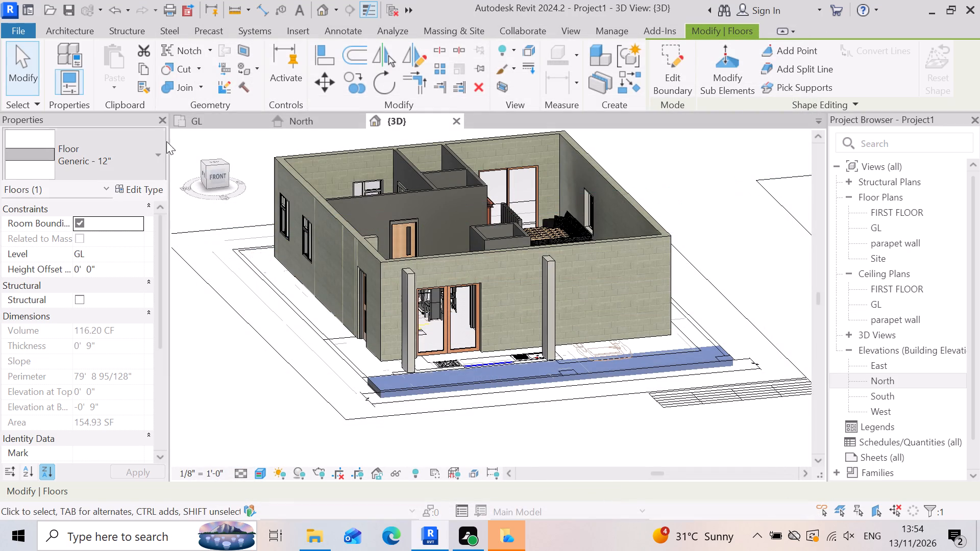
Change the front floor's type to Wood Joist 10" - Wood Finish.
left_click(157, 155)
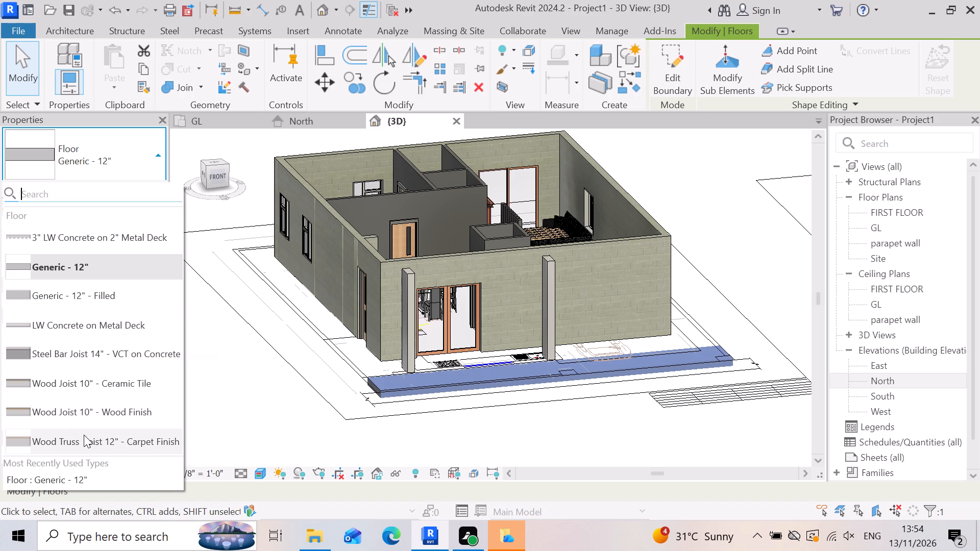
left_click(111, 417)
Edit the front floor's Wood Joist 10" - Wood Finish assembly and set the Oak Flooring finish layer to 2" thick.
scroll(455, 400, "up", 6)
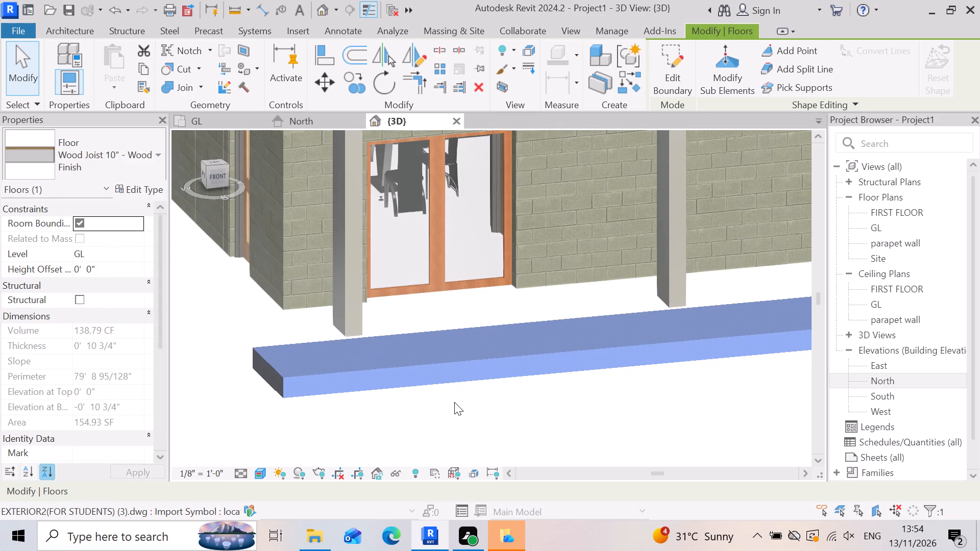
left_click(456, 381)
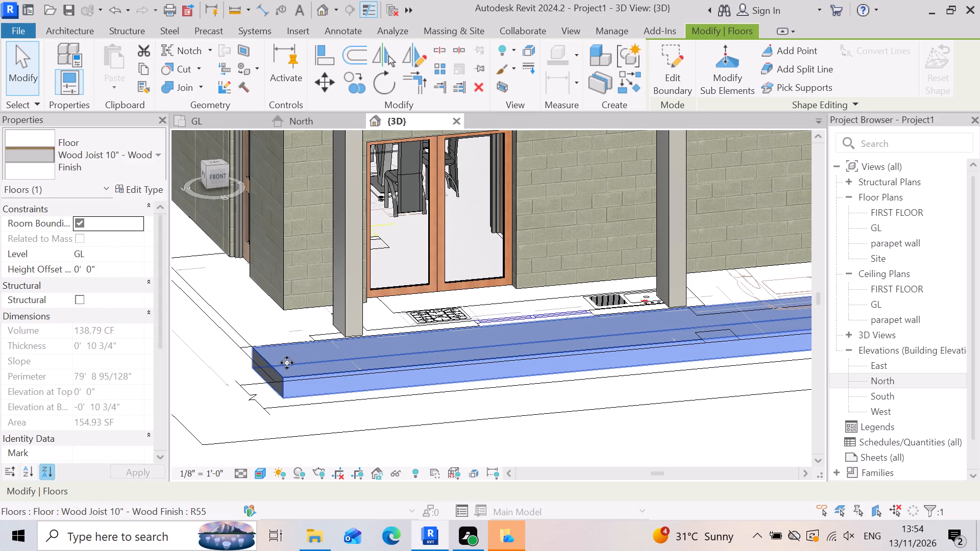
left_click(133, 193)
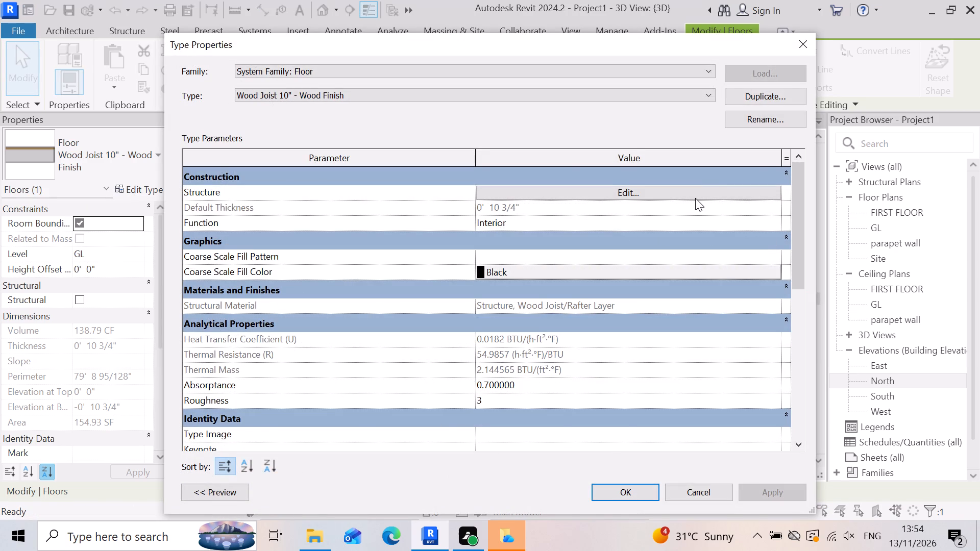
left_click(695, 198)
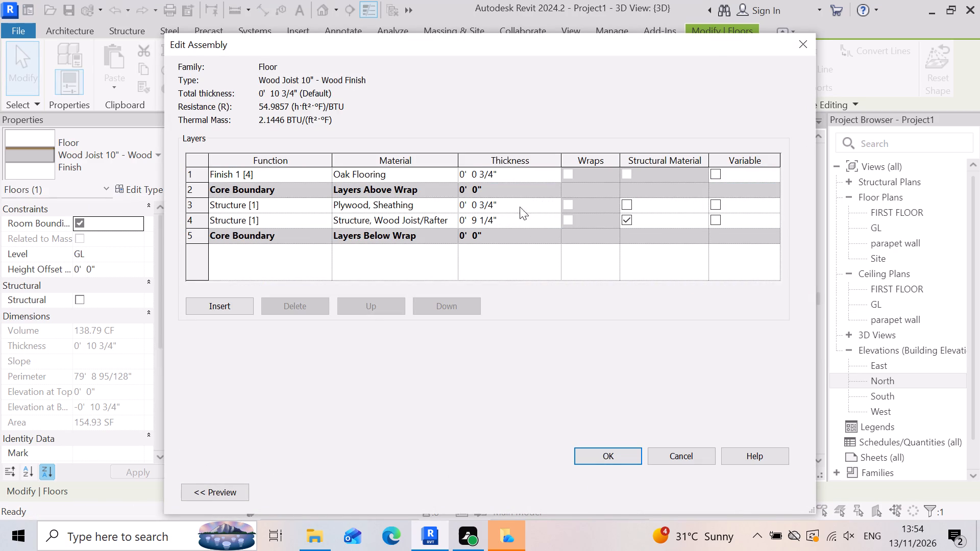
left_click(513, 170)
key("BackSpace")
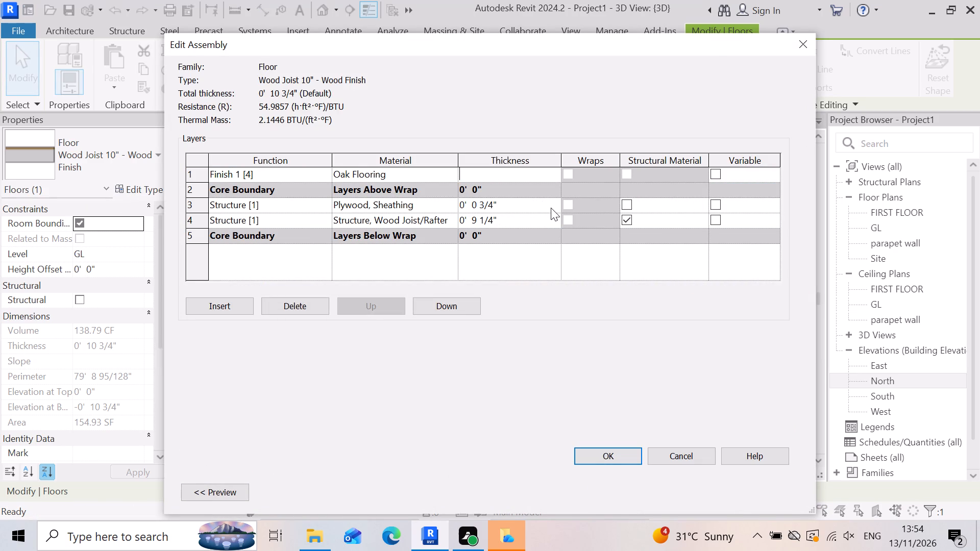
key("2")
key("shift+quotedbl")
key("Return")
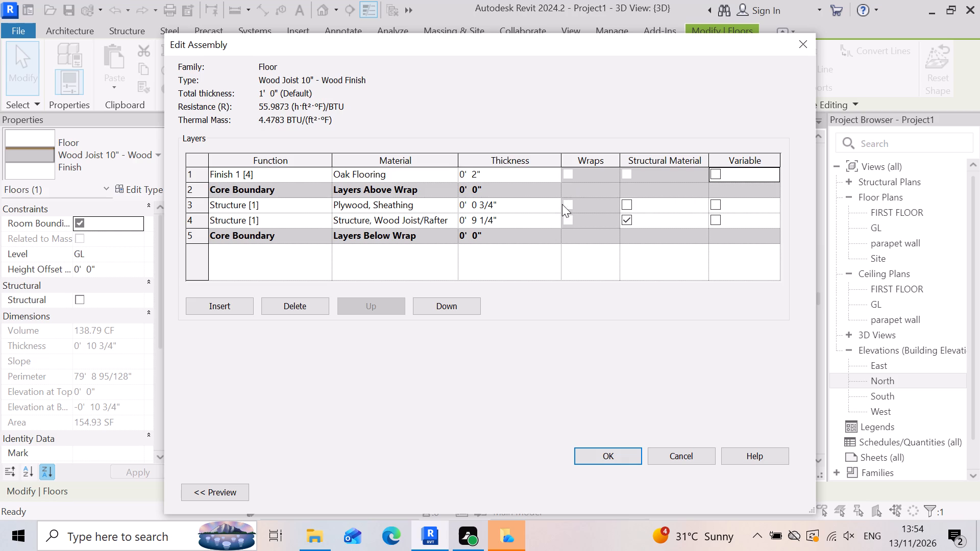
Set the Plywood, Sheathing structure layer to 2" thick.
left_click(543, 206)
key("2")
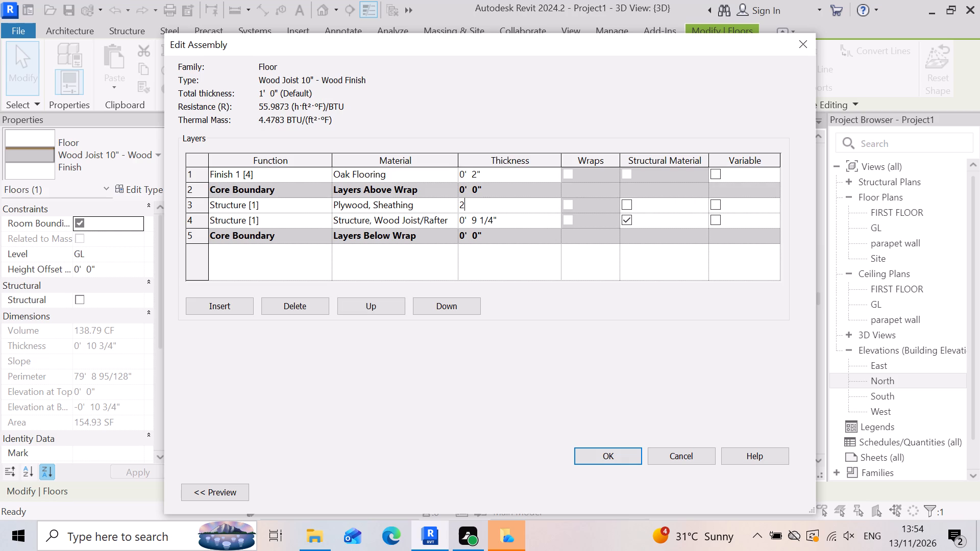
key("semicolon")
key("BackSpace")
key("shift+quotedbl")
key("Return")
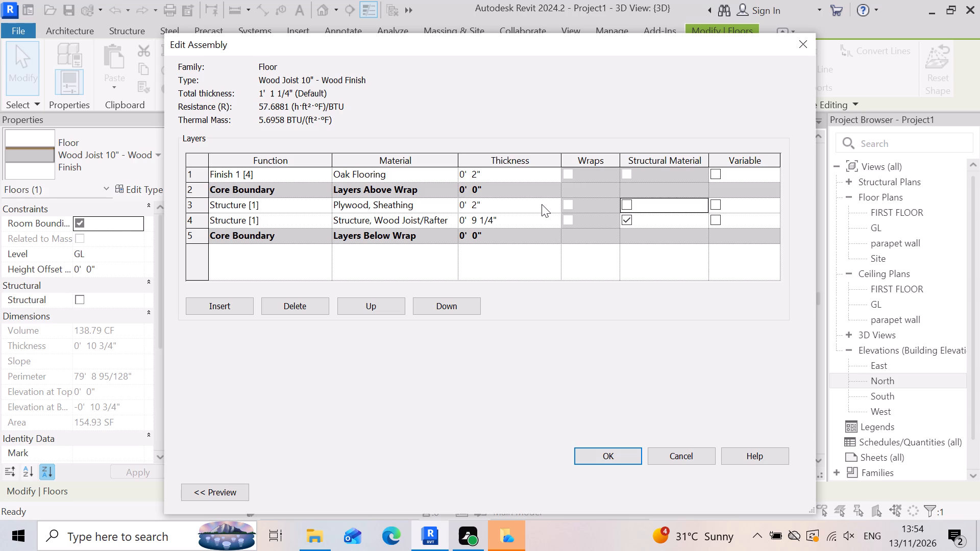
Set the Wood Joist/Rafter structure layer to 2" thick and apply the edited assembly to the floor type.
left_click(521, 217)
key("2")
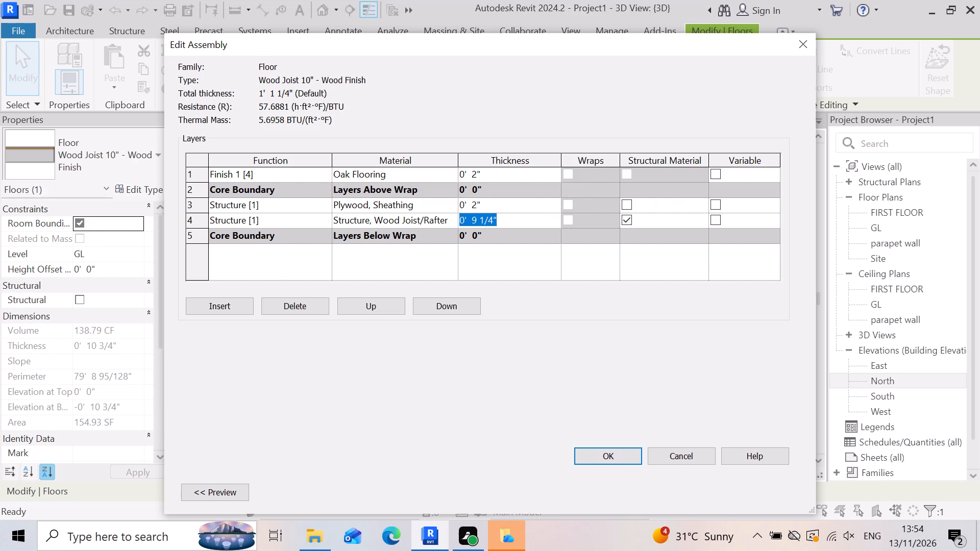
key("shift+quotedbl")
key("Return")
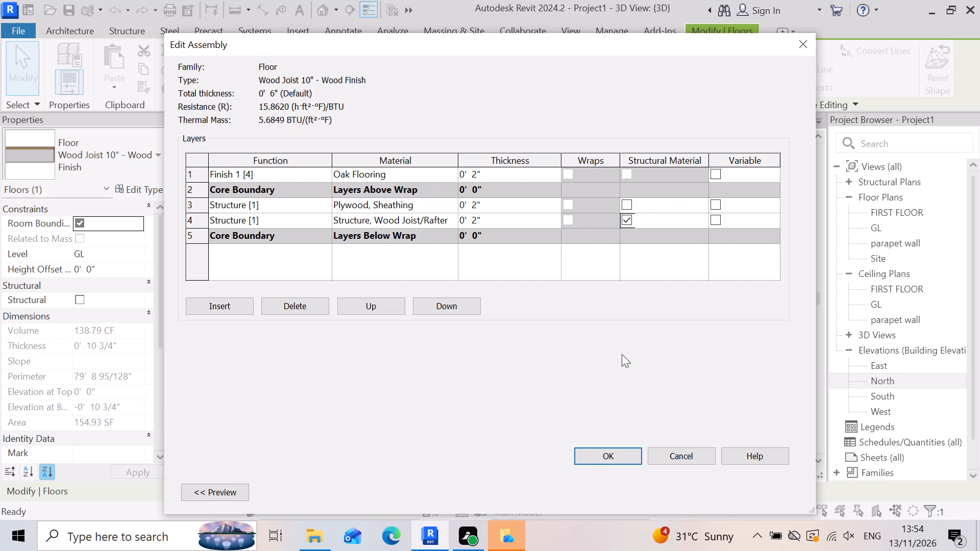
left_click(609, 458)
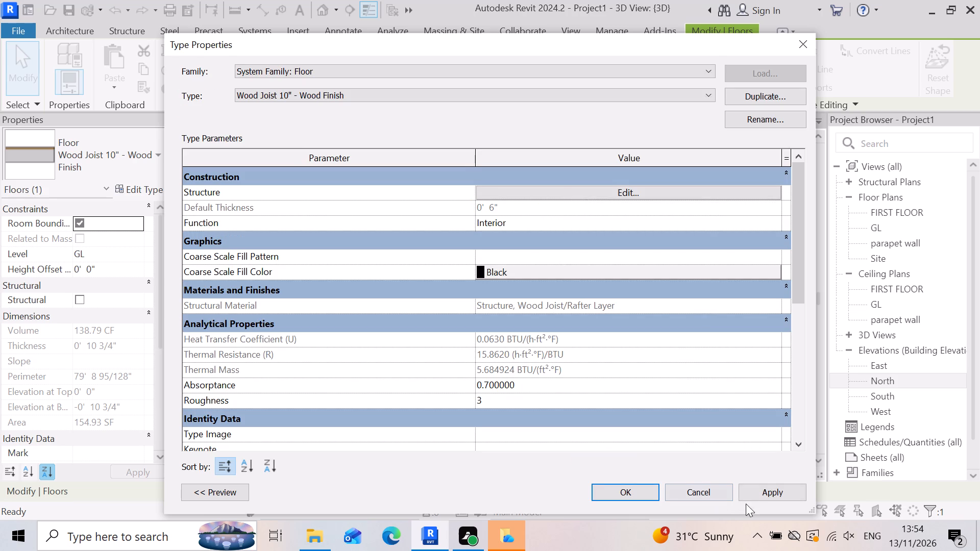
left_click(771, 500)
left_click(620, 494)
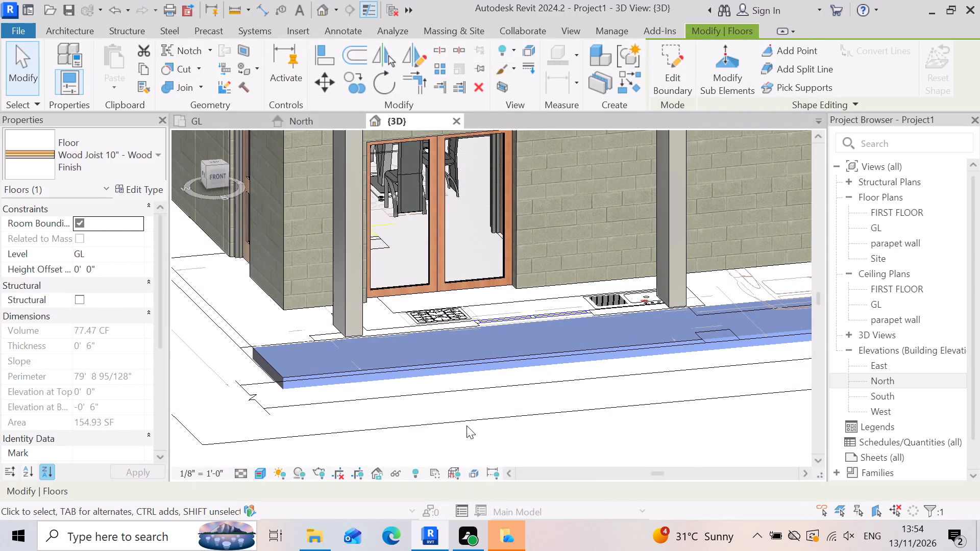
Deselect the front wood-finish floor and inspect its oak surface and slab edge in the 3D view.
left_click(397, 348)
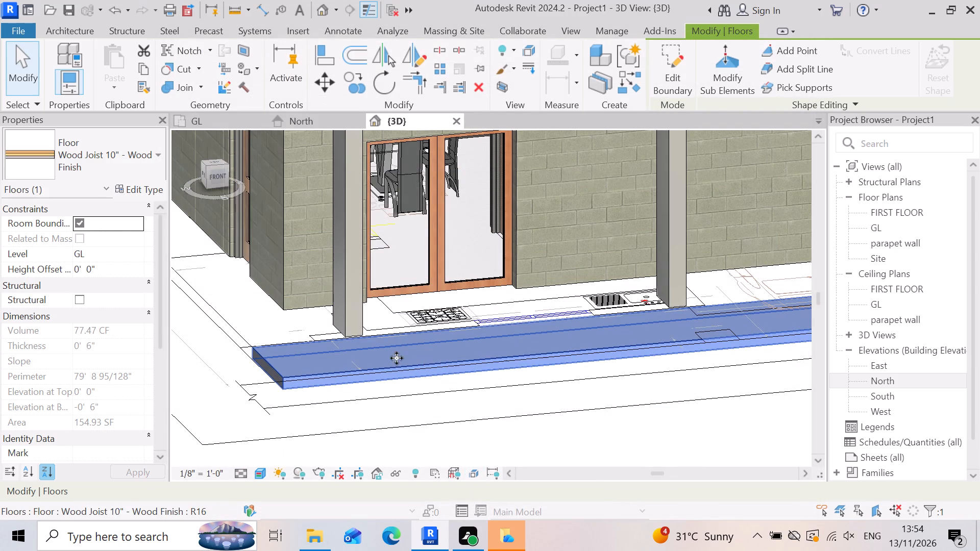
scroll(413, 360, "down", 5)
left_click(653, 438)
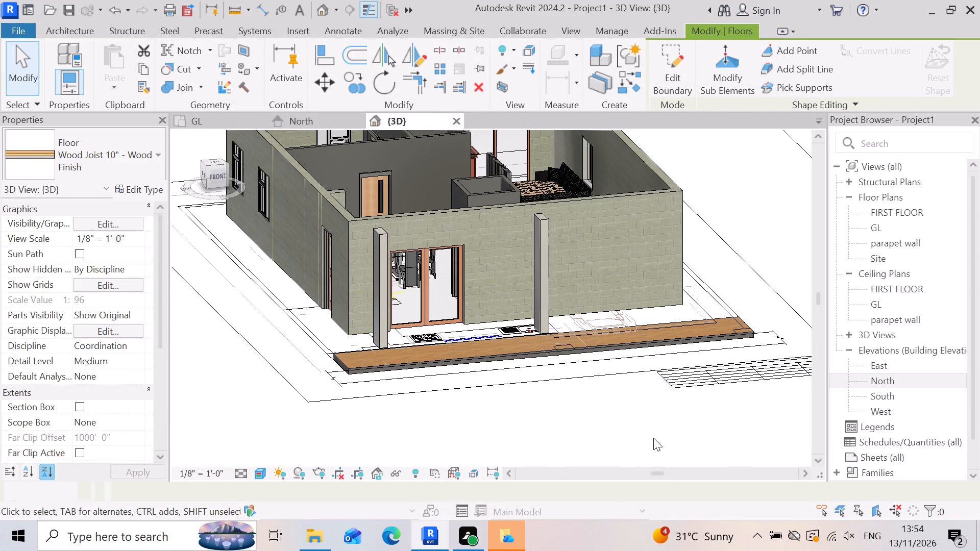
scroll(462, 340, "up", 13)
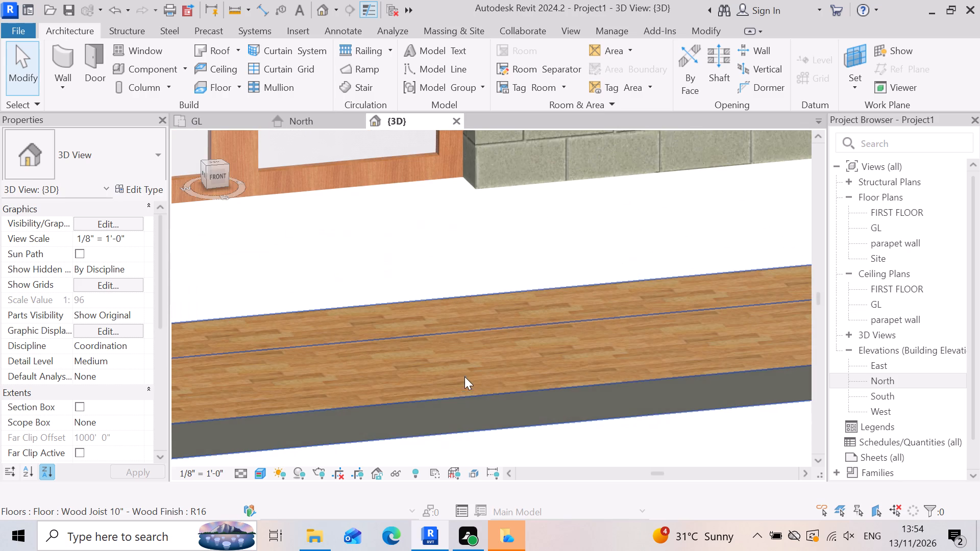
scroll(478, 377, "down", 8)
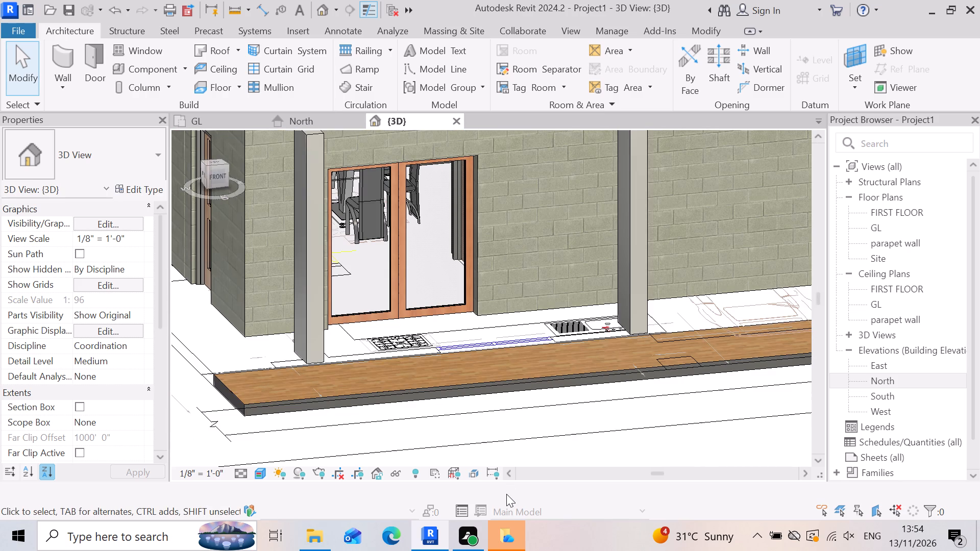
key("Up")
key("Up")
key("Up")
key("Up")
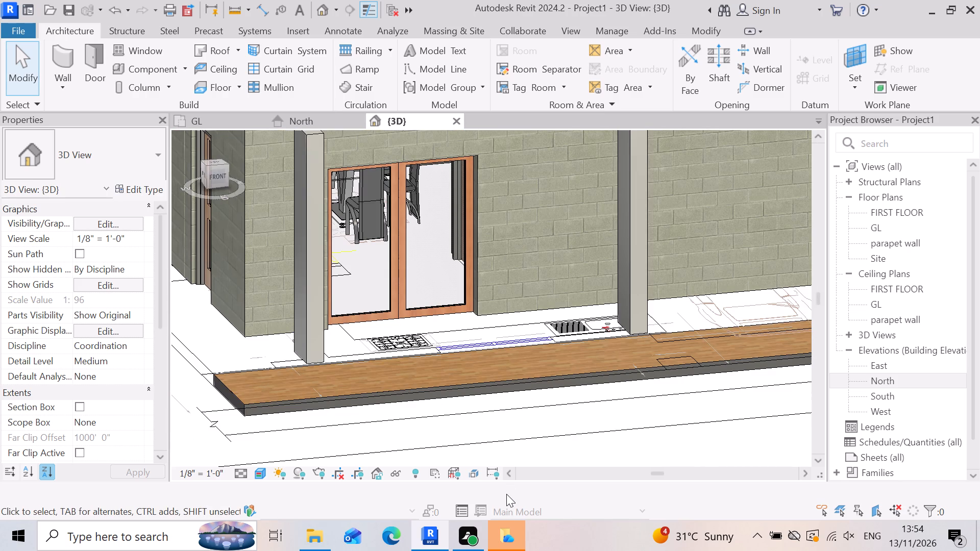
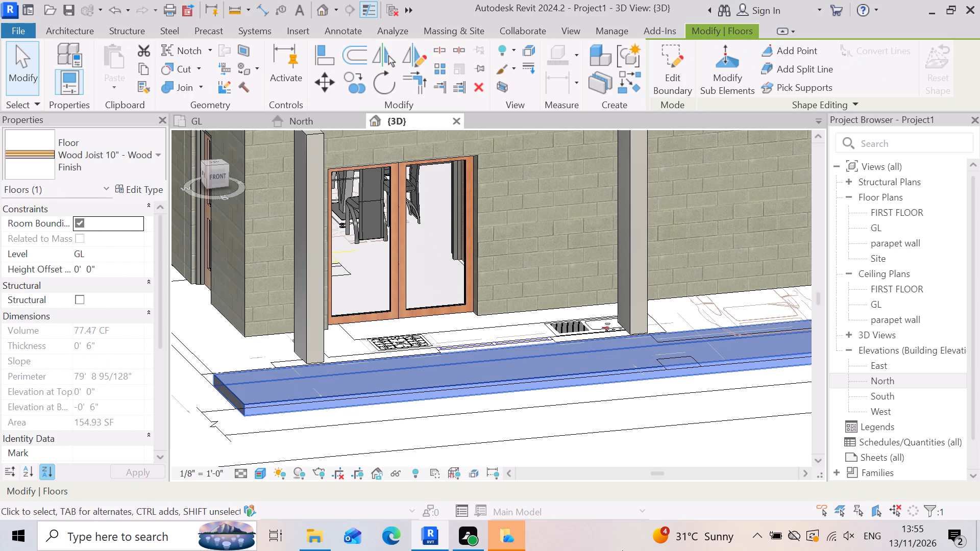
Nudge the front wood-finish floor toward the house until it sits under the columns against the front wall, and deselect it.
key("Up")
key("Up")
key("Up")
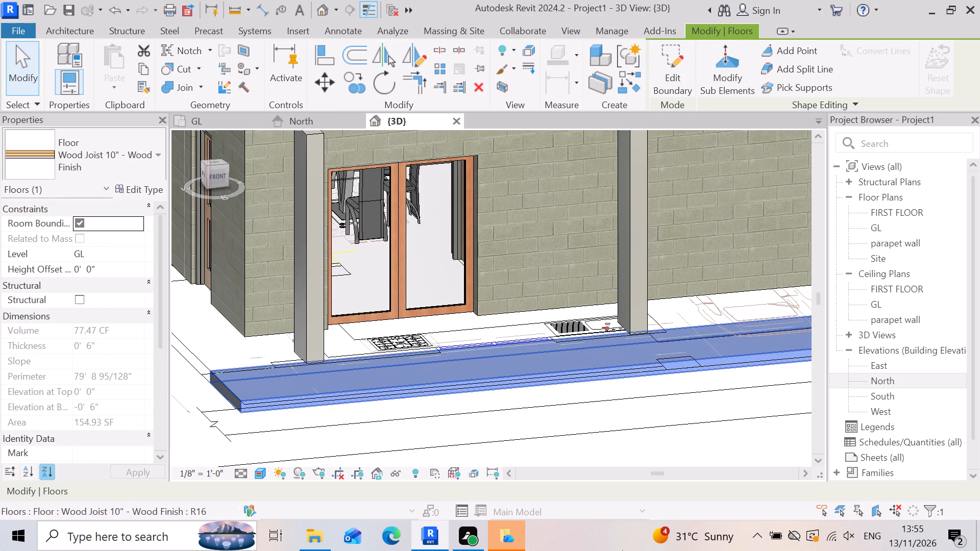
key("Up")
key("Up")
key("Up")
key("Up")
key("Up")
key("Up")
key("Up")
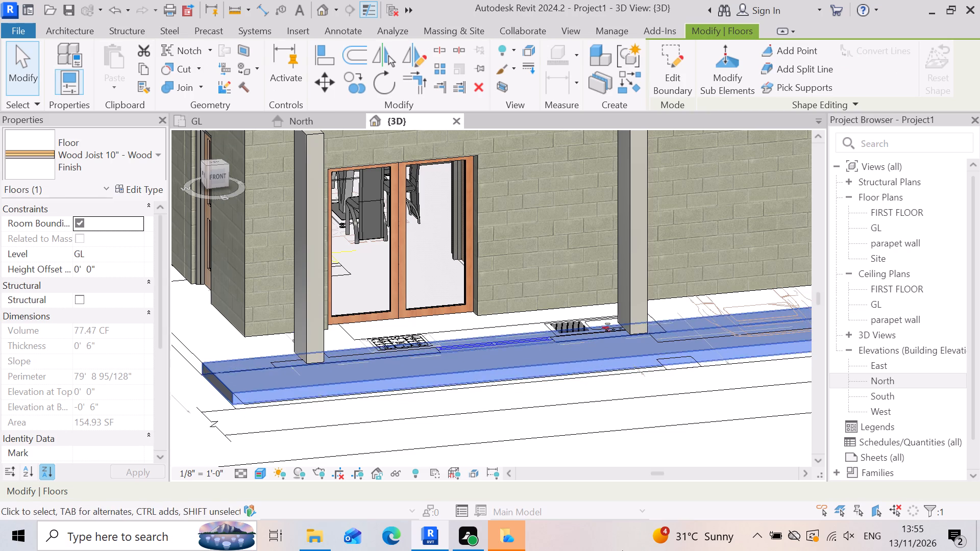
key("Up")
key("Up")
key("Up")
key("Up")
key("Up")
key("Up")
key("Up")
key("Up")
key("Up")
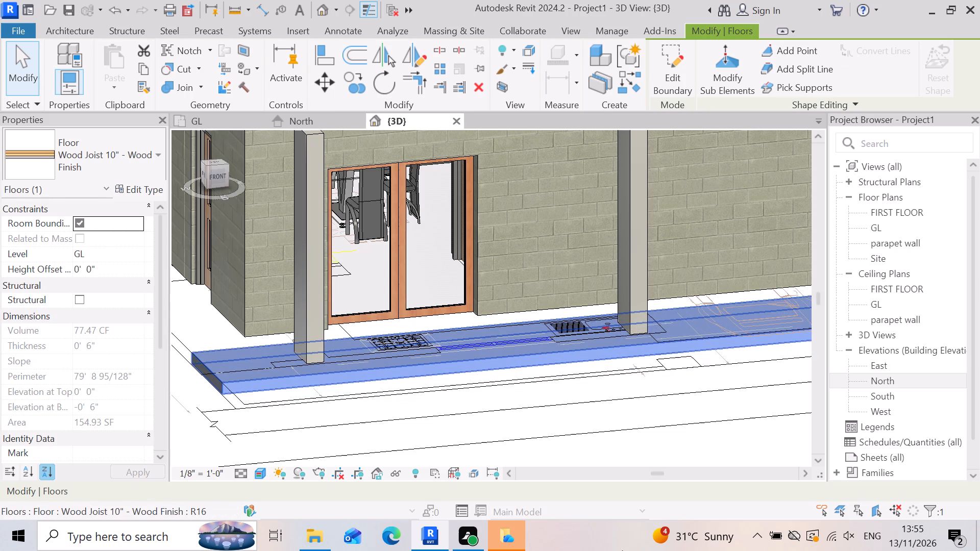
key("Up")
key("Up")
key("Up")
key("Up")
key("Up")
key("Up")
key("Up")
key("Up")
key("Up")
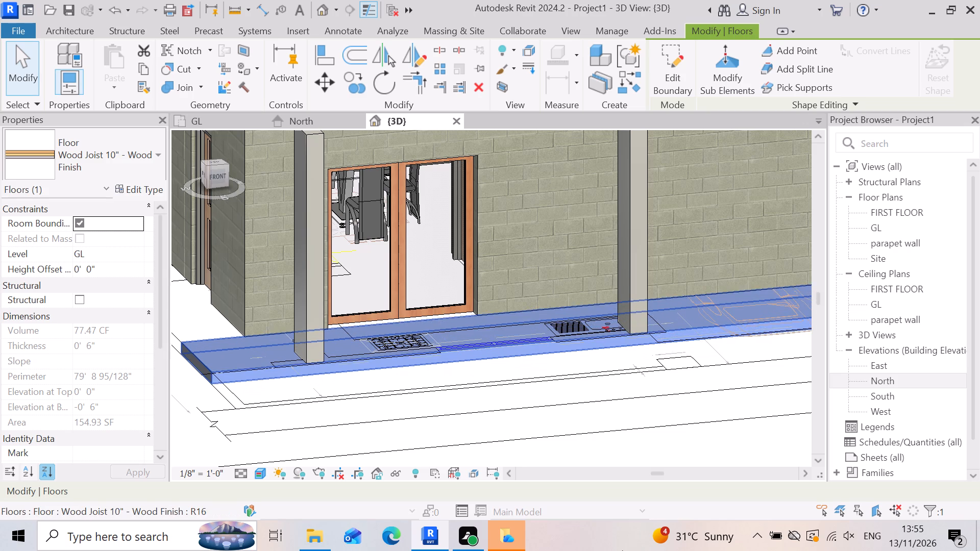
key("Up")
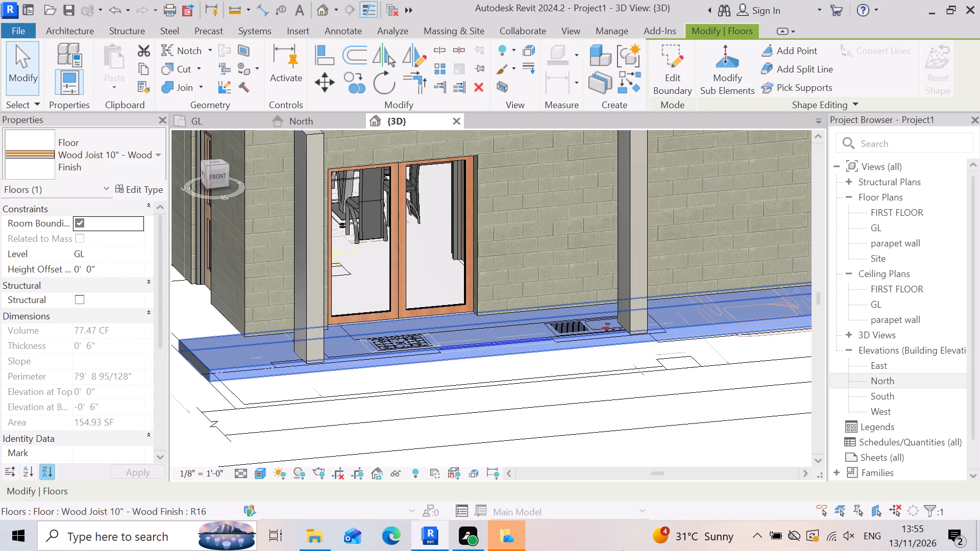
scroll(556, 423, "down", 1)
scroll(464, 335, "down", 6)
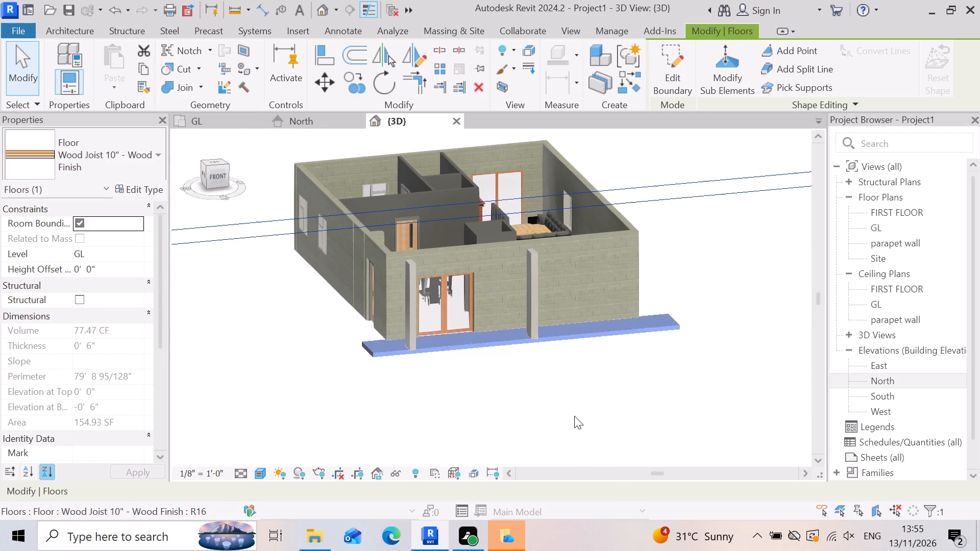
left_click(664, 437)
Examine the moved wood-finish floor in 3D, checking its fit at the columns, the front wall and the double glass door threshold.
scroll(461, 358, "up", 6)
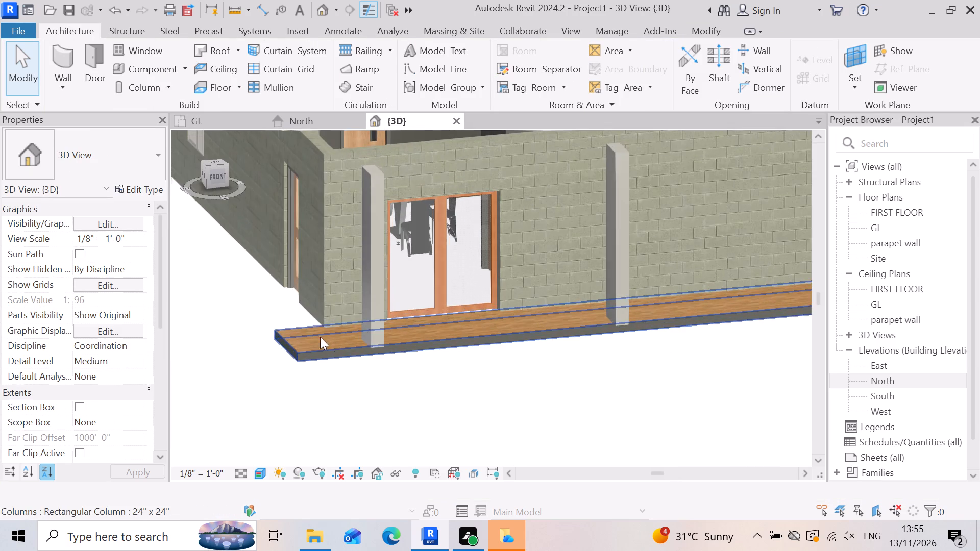
scroll(320, 337, "up", 5)
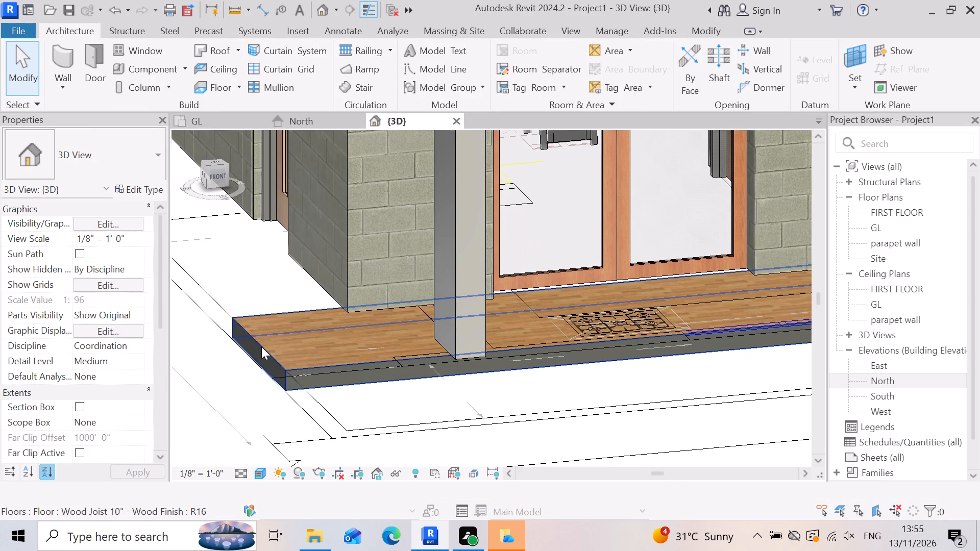
scroll(261, 346, "down", 3)
scroll(610, 325, "up", 3)
scroll(526, 338, "down", 2)
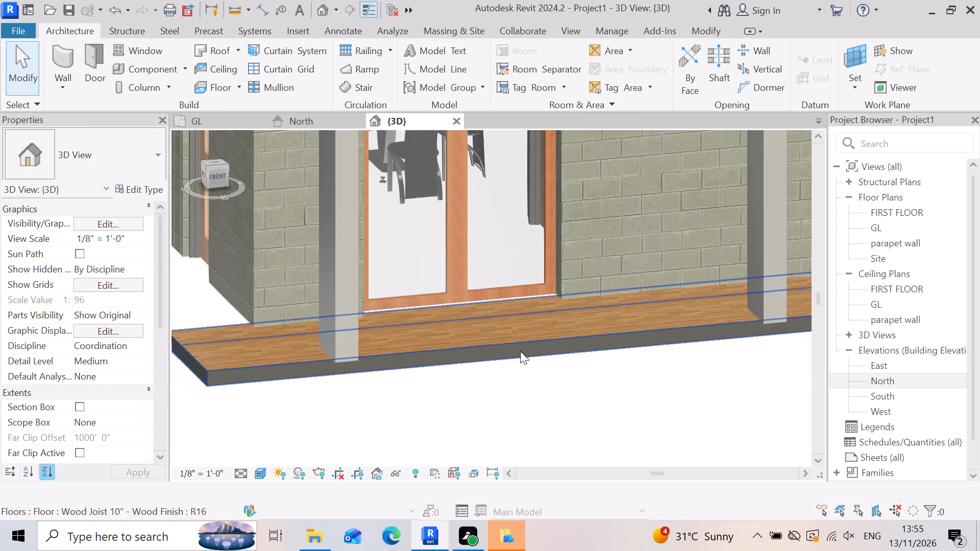
scroll(458, 396, "up", 2)
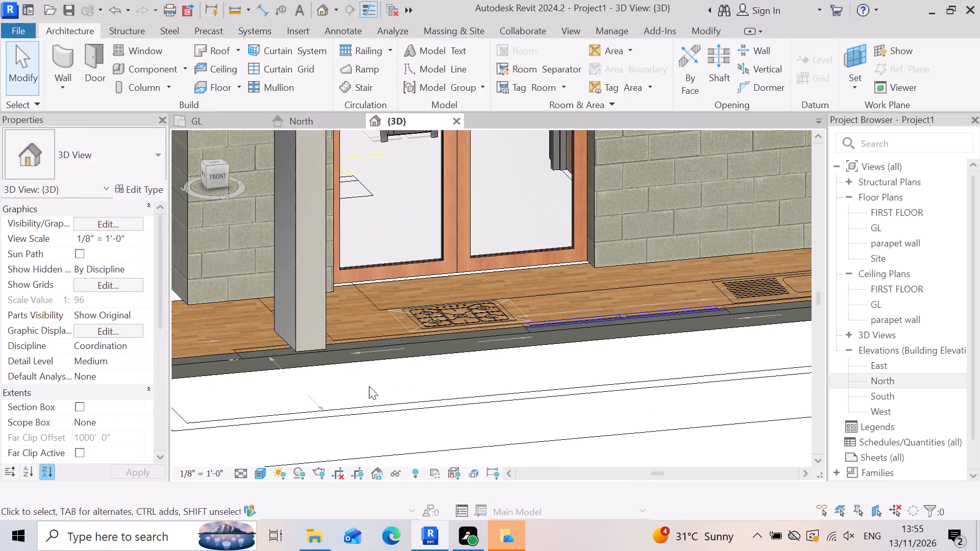
scroll(463, 373, "up", 1)
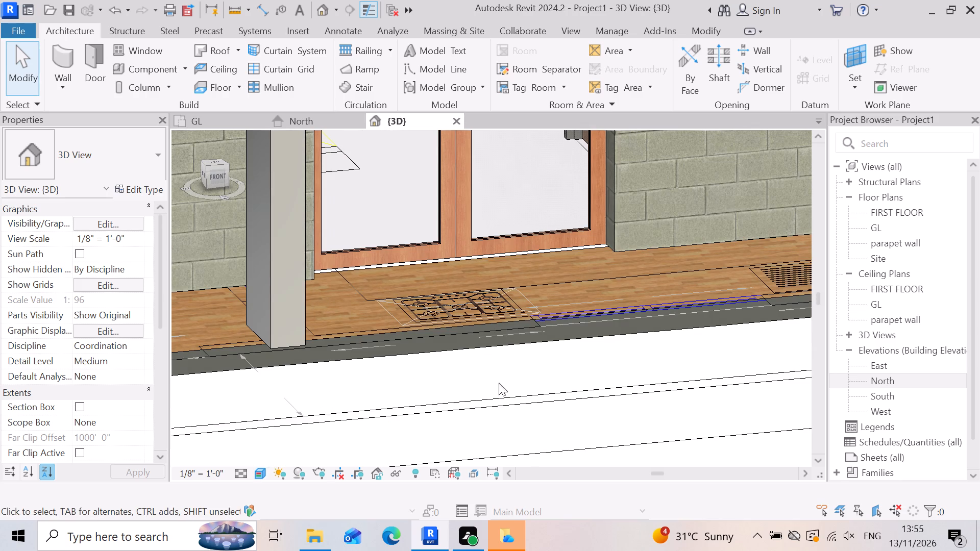
scroll(422, 321, "down", 2)
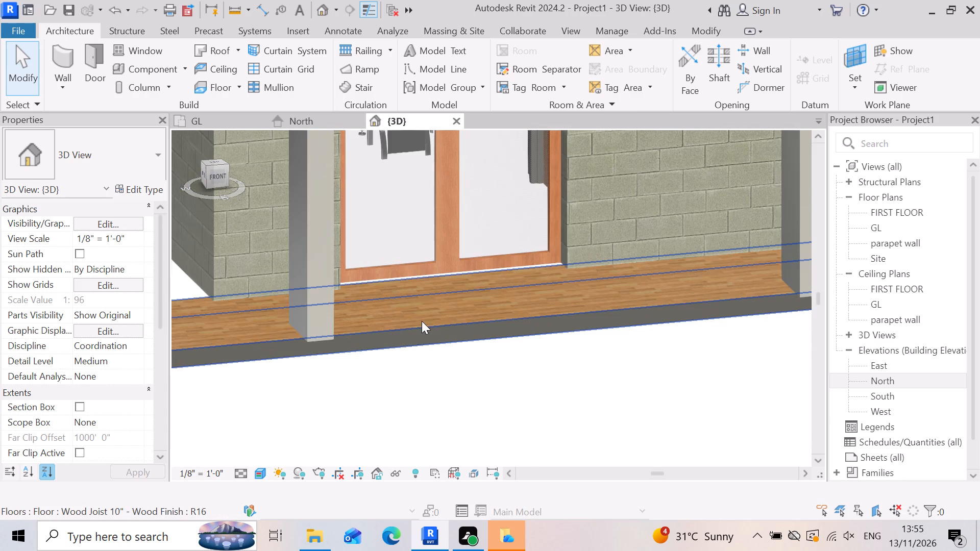
scroll(363, 345, "down", 2)
scroll(433, 292, "up", 6)
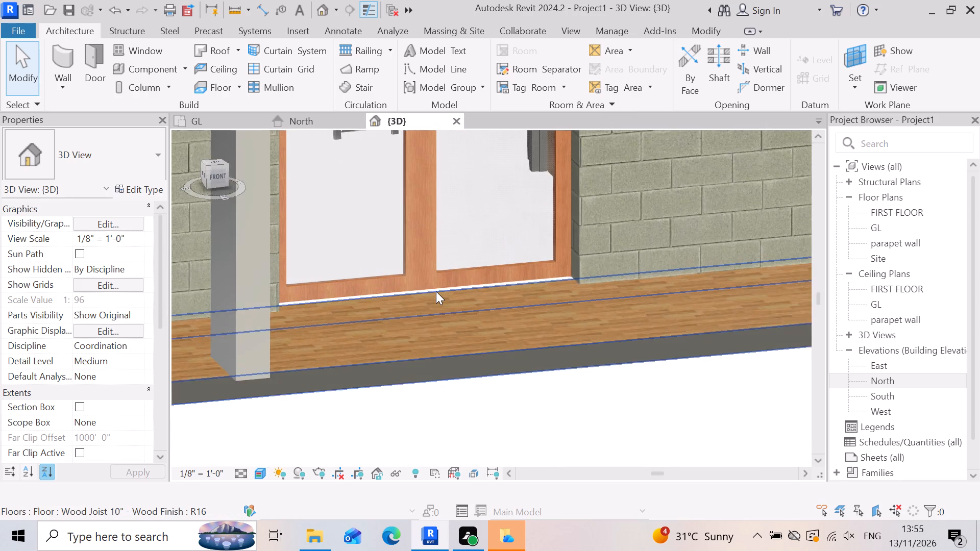
scroll(436, 291, "up", 1)
scroll(651, 257, "up", 2)
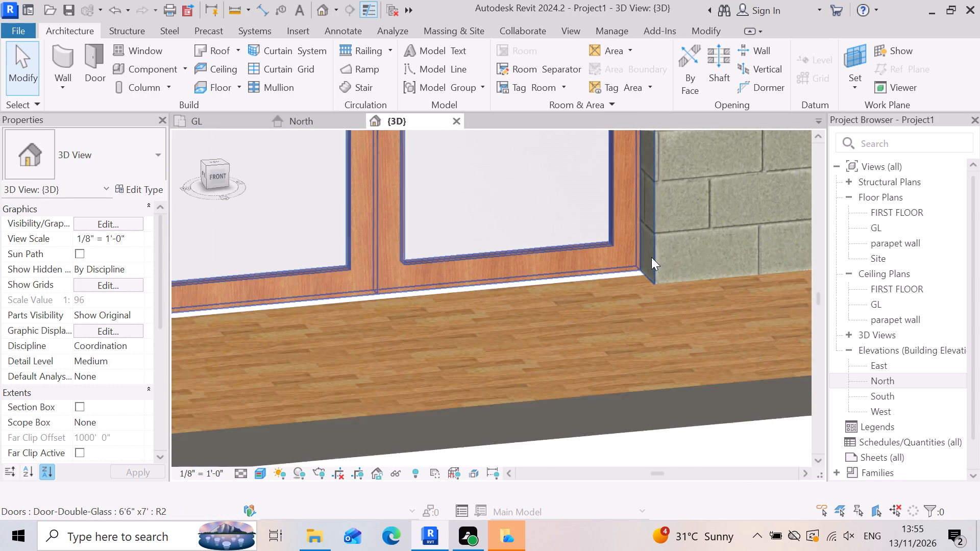
scroll(651, 257, "up", 3)
scroll(629, 312, "down", 2)
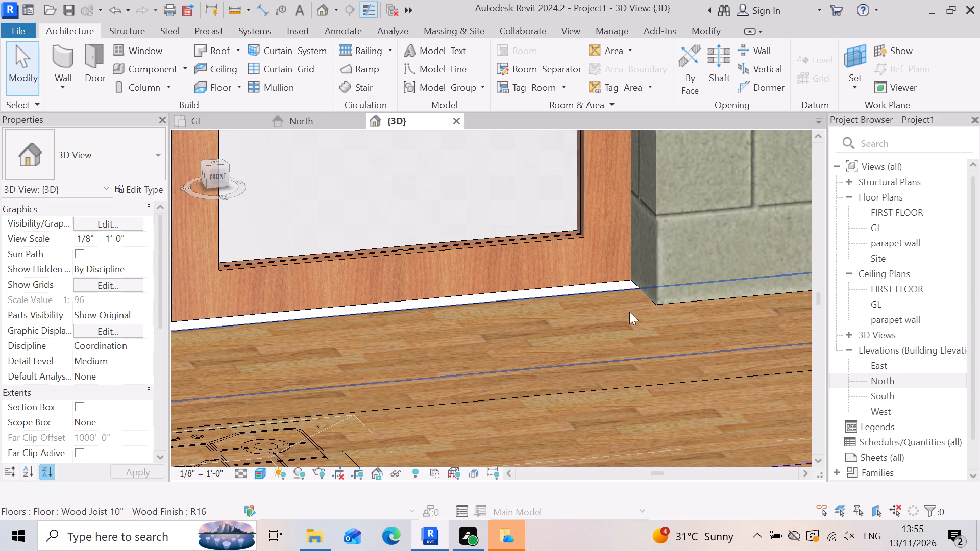
scroll(629, 312, "down", 8)
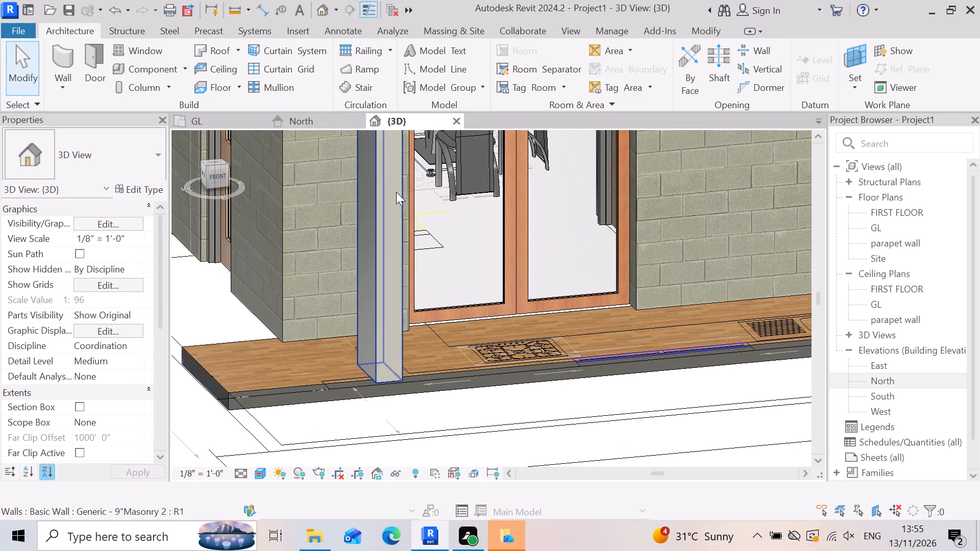
Open the GL floor plan and examine the front strip between the kitchen and the 30'-0" wide east road.
left_click(218, 116)
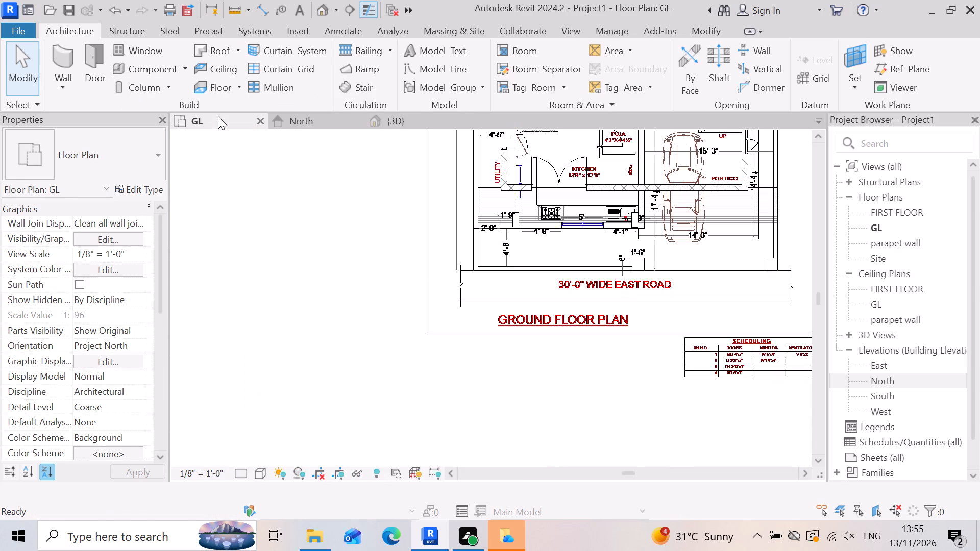
scroll(631, 267, "up", 4)
scroll(497, 279, "up", 3)
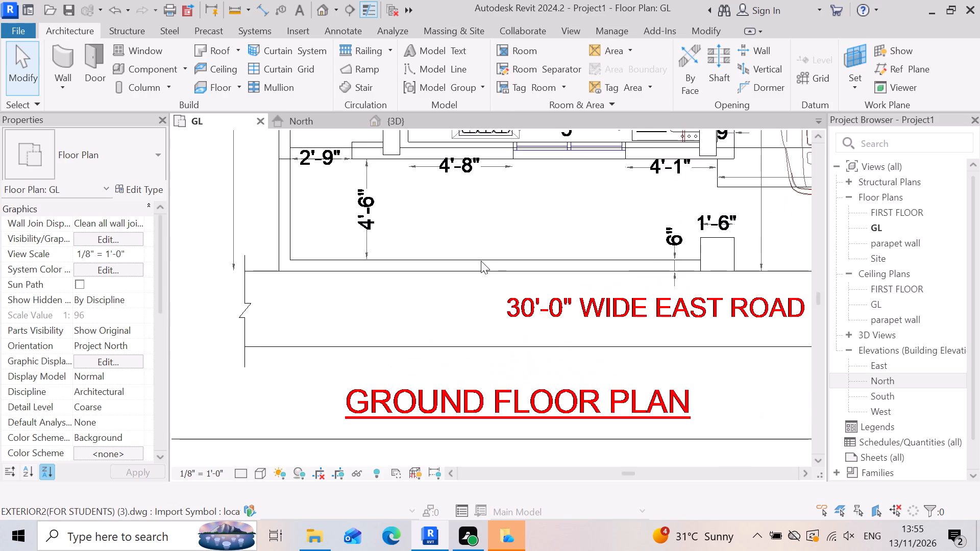
scroll(545, 251, "down", 3)
scroll(538, 274, "up", 2)
scroll(476, 271, "down", 3)
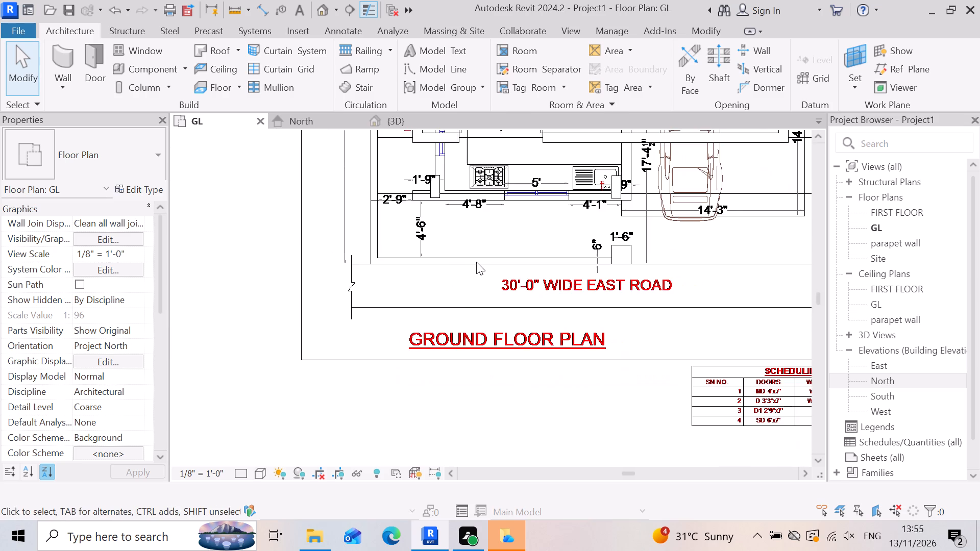
scroll(485, 339, "down", 2)
scroll(492, 330, "up", 5)
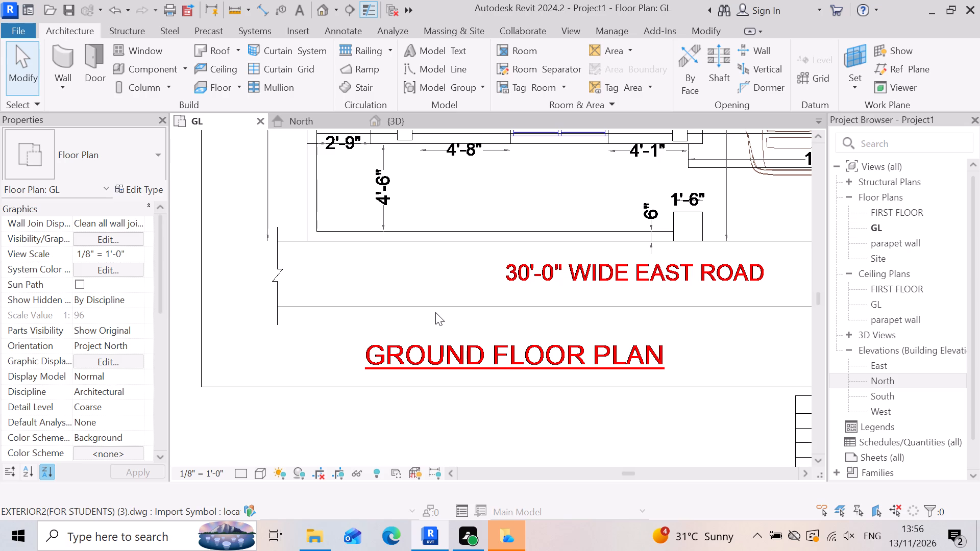
scroll(455, 303, "up", 2)
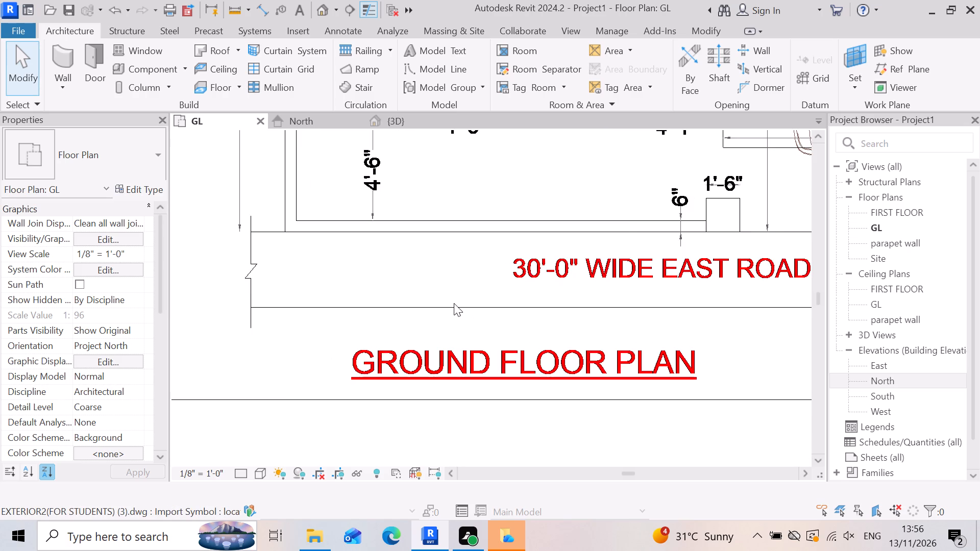
scroll(452, 303, "up", 3)
scroll(591, 359, "down", 6)
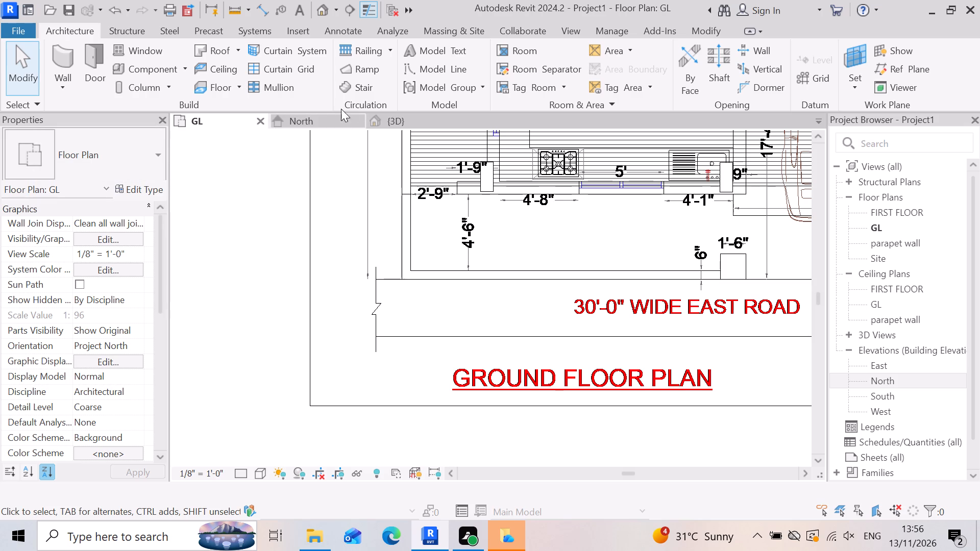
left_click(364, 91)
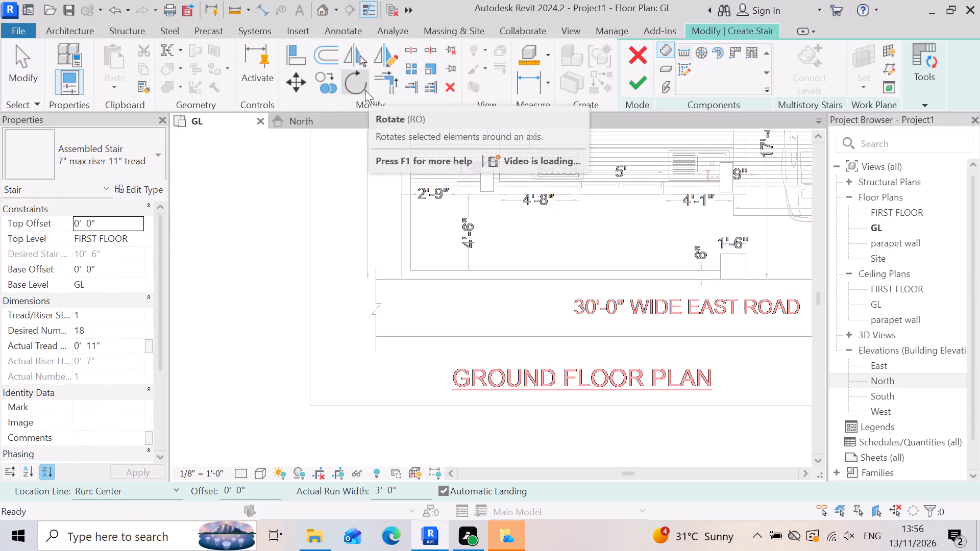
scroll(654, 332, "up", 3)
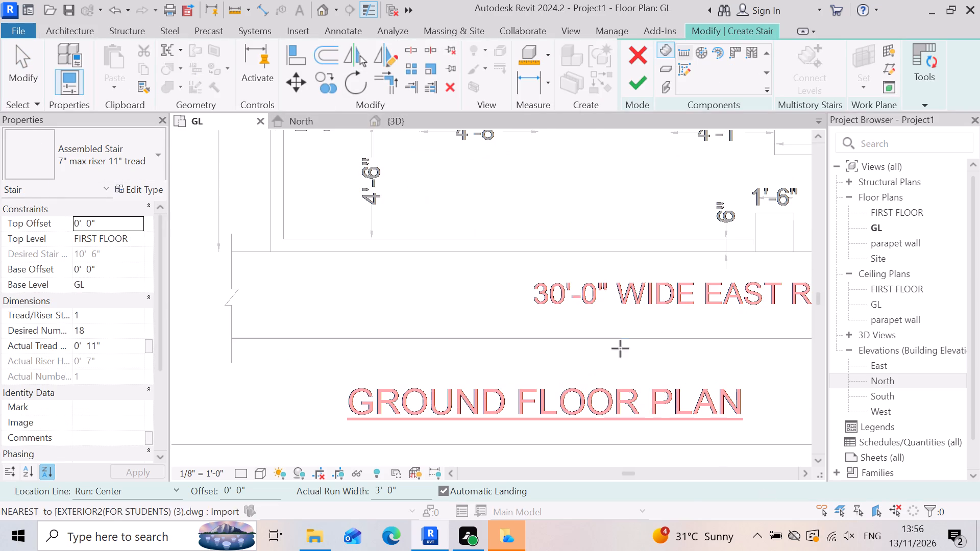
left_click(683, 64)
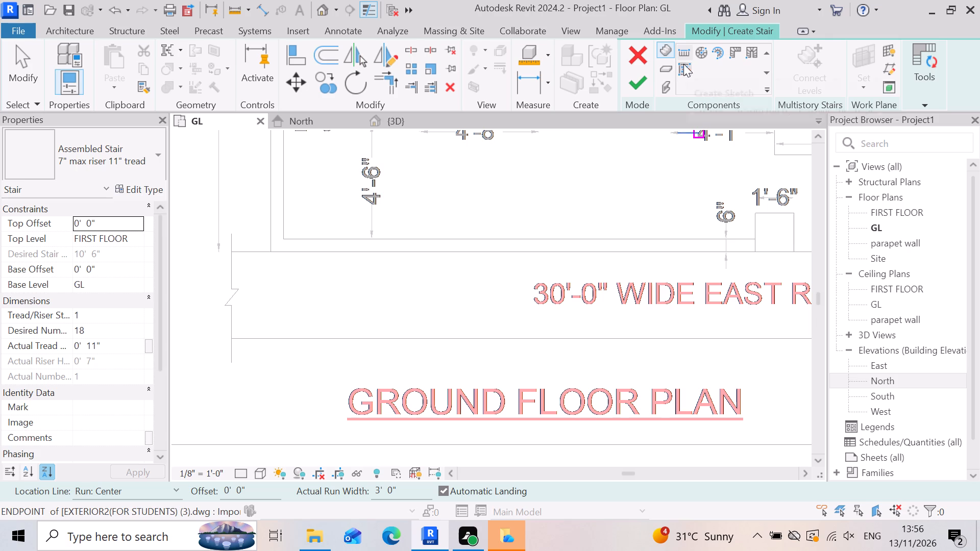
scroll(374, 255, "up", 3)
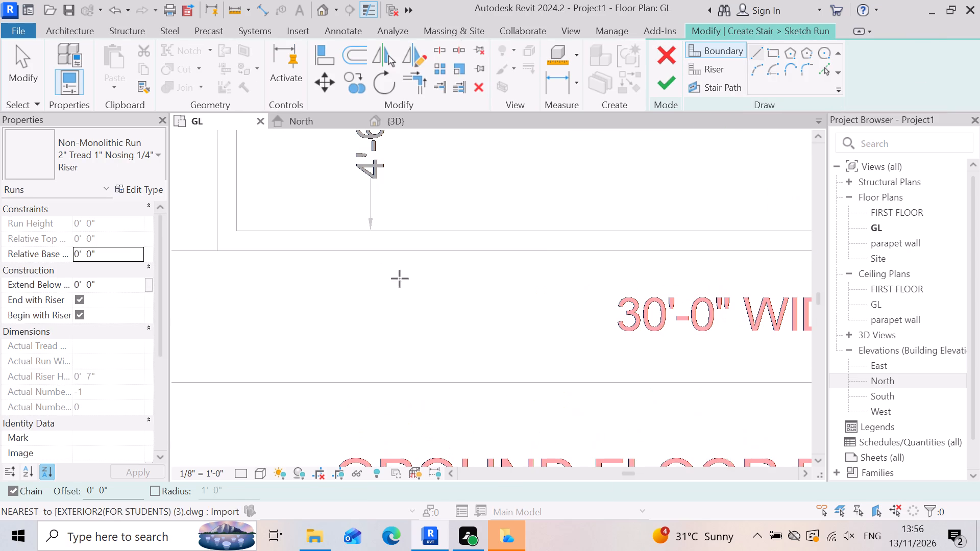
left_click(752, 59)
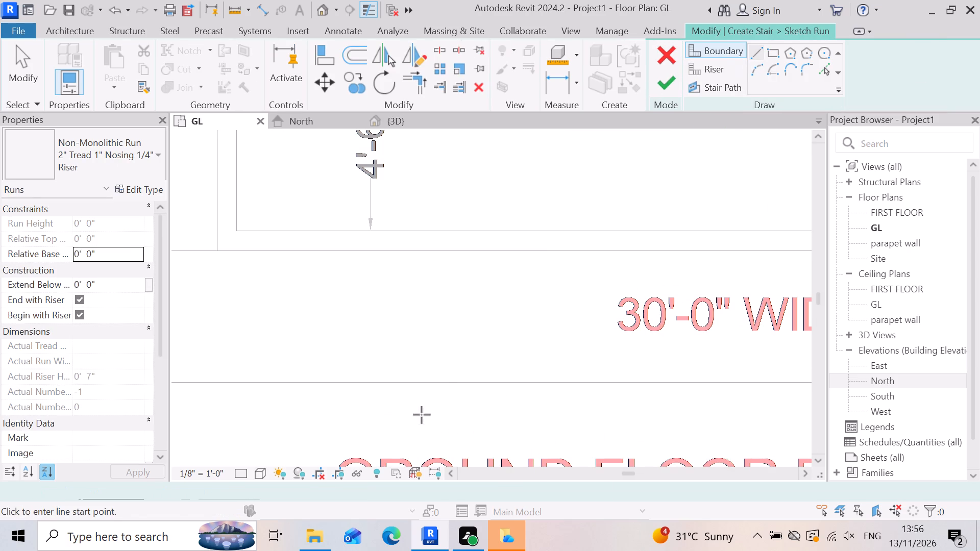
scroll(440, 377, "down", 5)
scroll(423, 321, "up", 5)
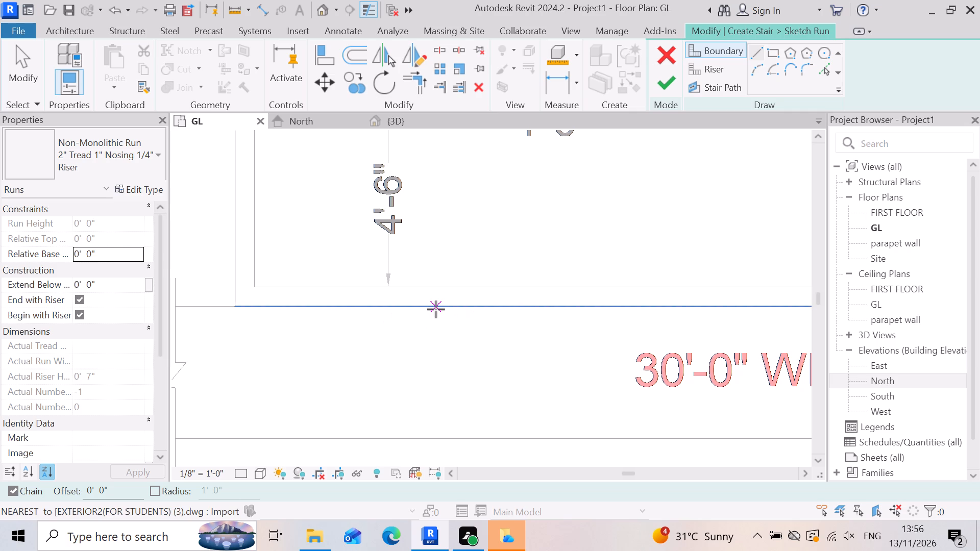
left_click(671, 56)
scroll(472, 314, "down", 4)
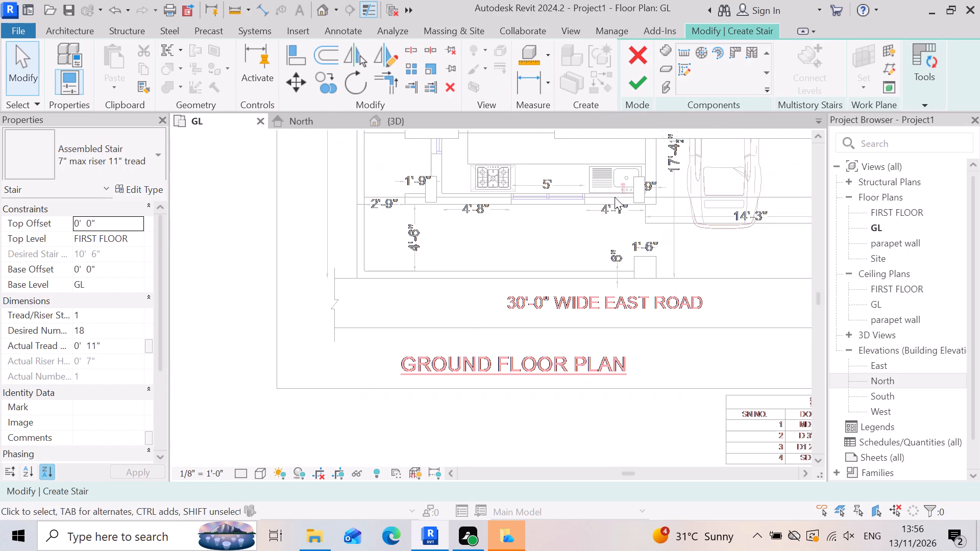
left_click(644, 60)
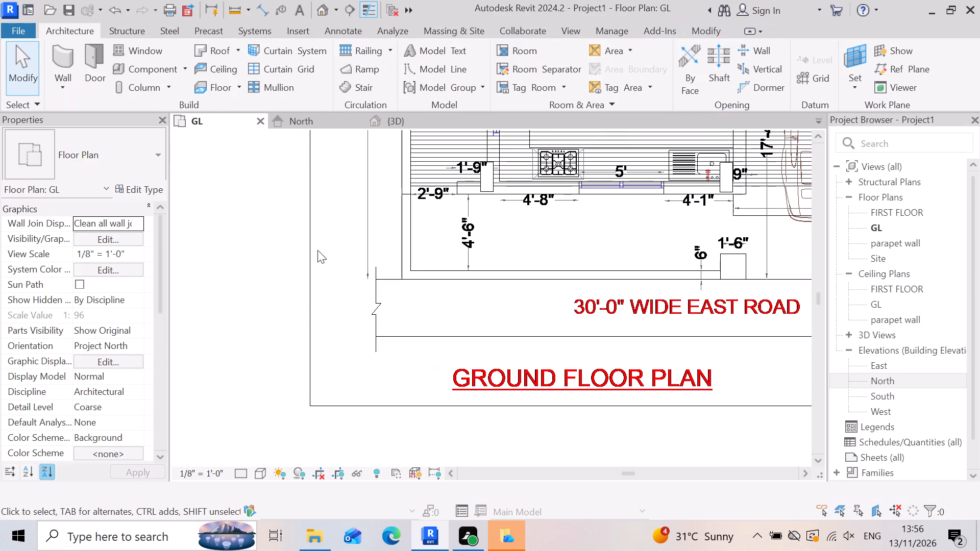
Load the Precast Steps component family from the US library's Site > Accessories folder.
left_click(183, 65)
left_click(175, 91)
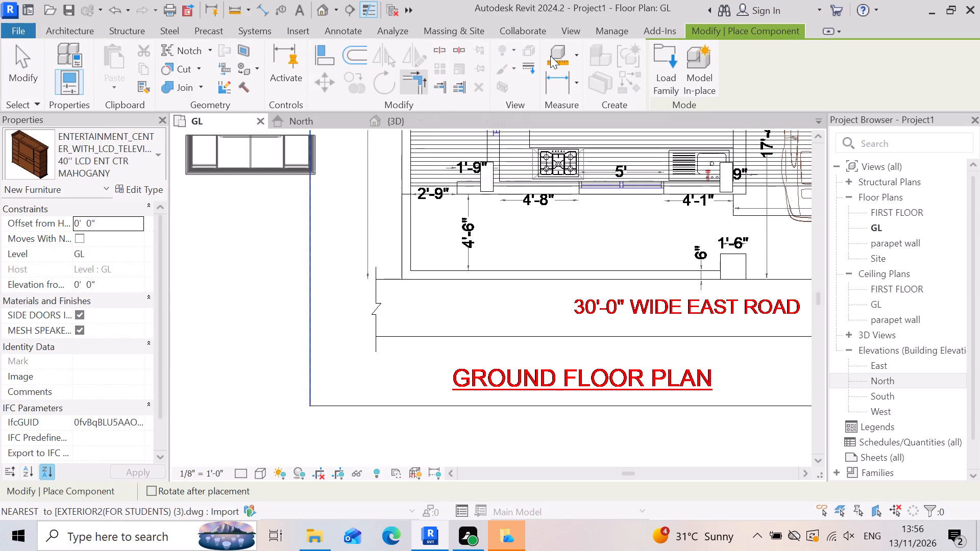
left_click(656, 55)
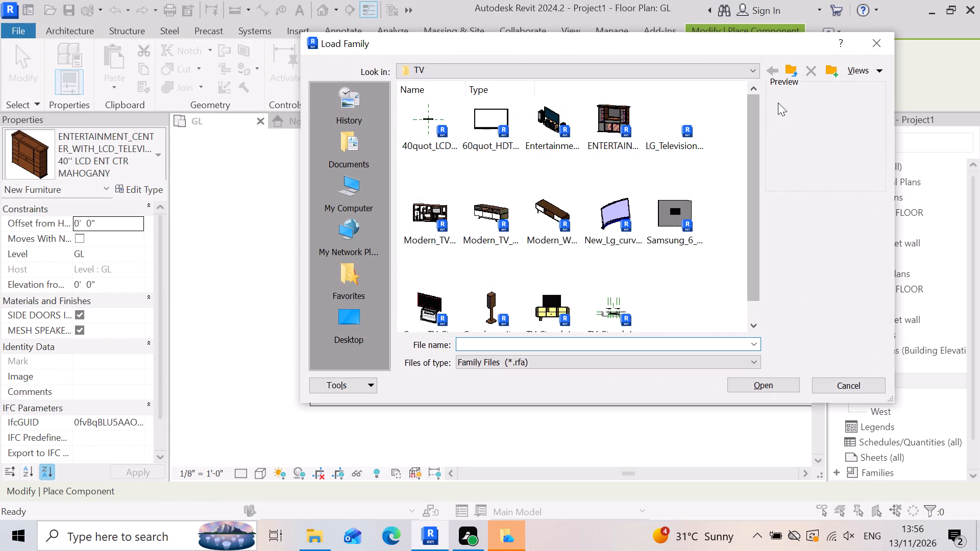
left_click(791, 68)
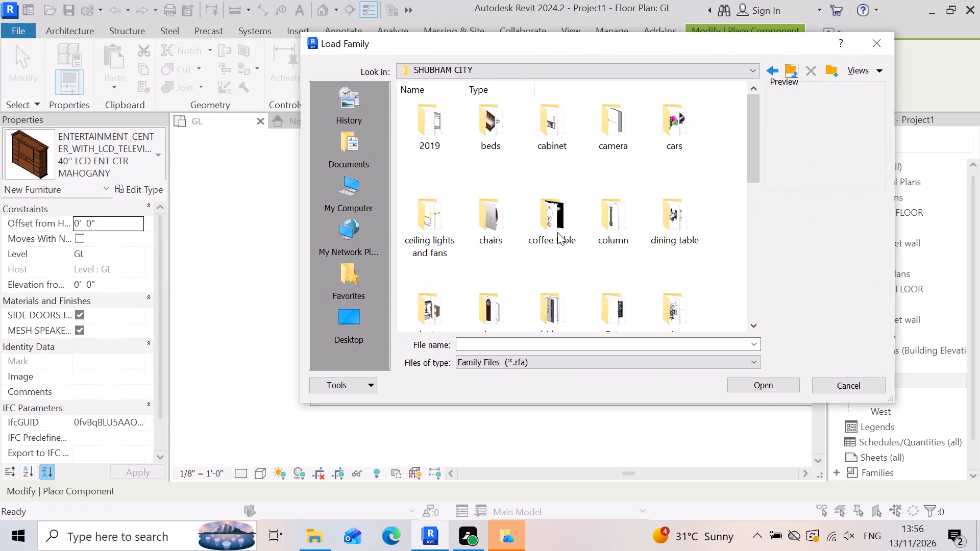
scroll(537, 232, "down", 3)
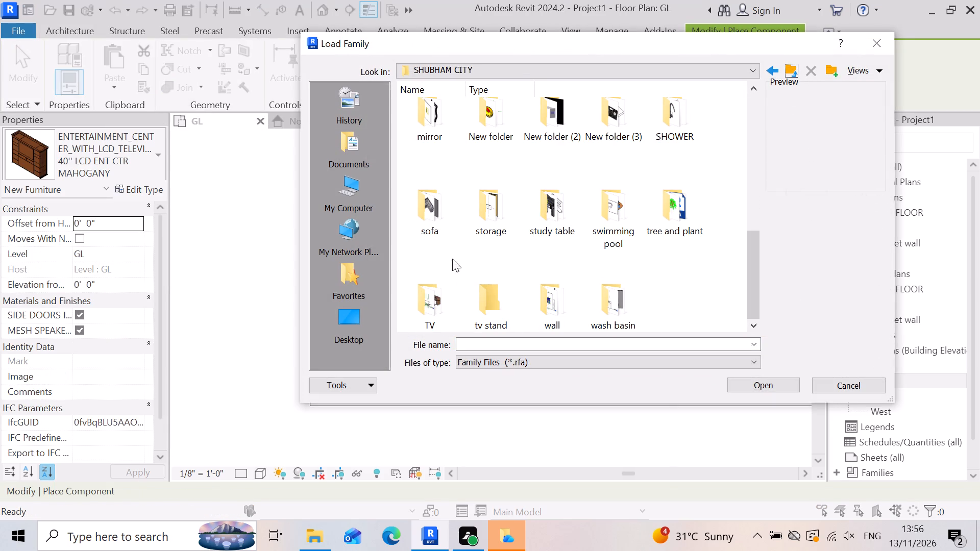
scroll(492, 266, "down", 3)
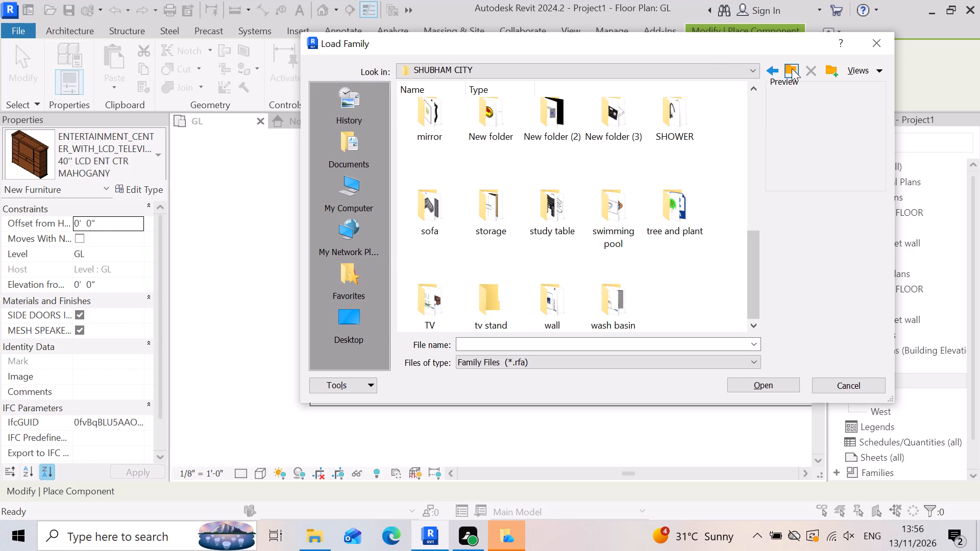
left_click(792, 68)
double_click(505, 118)
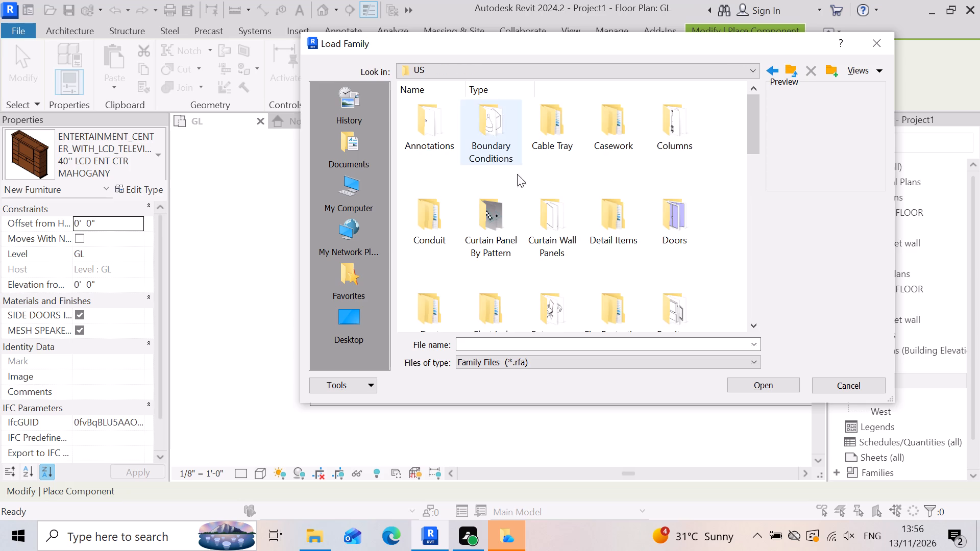
scroll(545, 213, "down", 7)
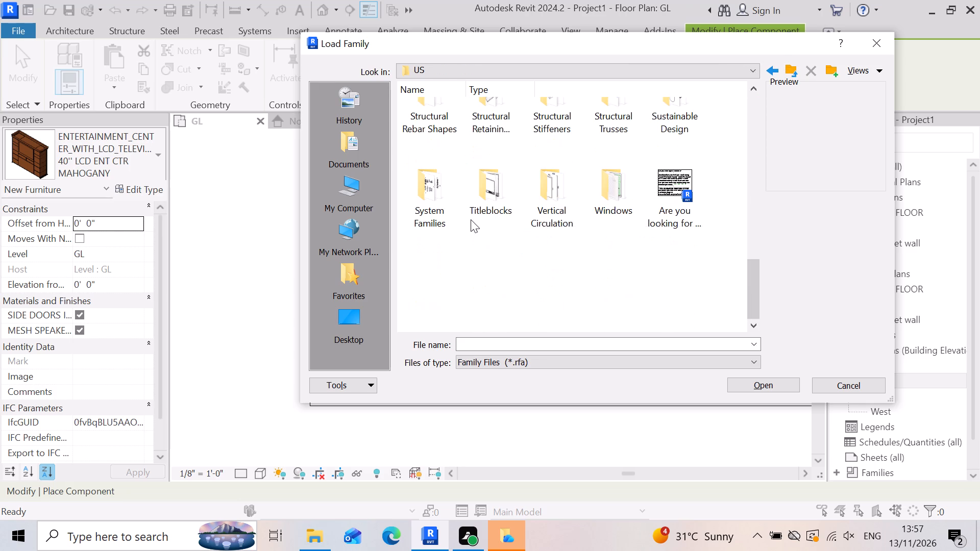
scroll(472, 218, "up", 2)
double_click(550, 195)
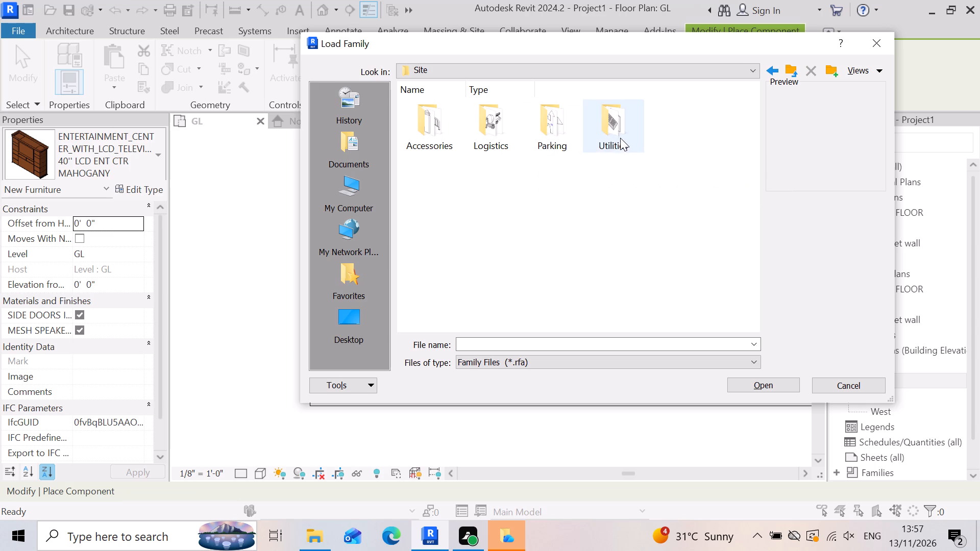
double_click(429, 132)
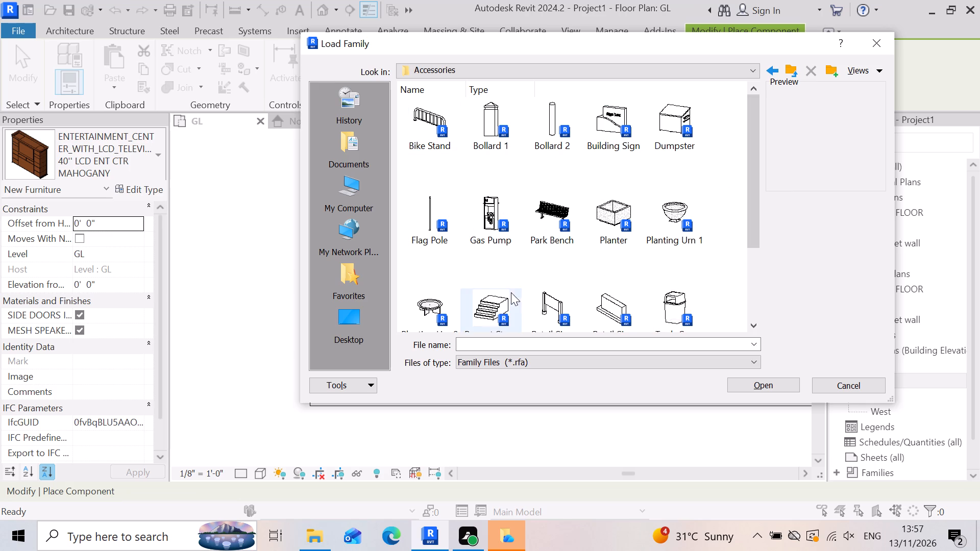
left_click(505, 309)
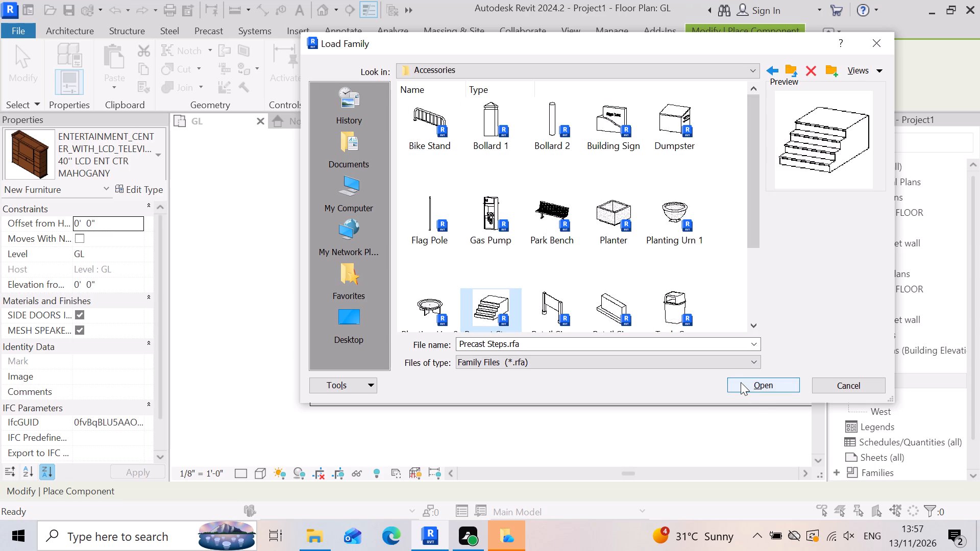
left_click(741, 382)
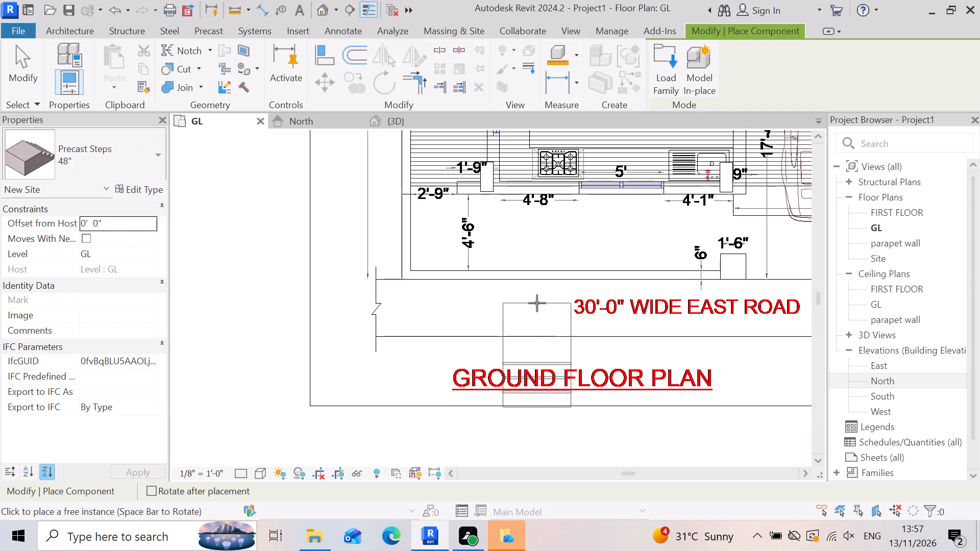
Place a 48" Precast Steps component across the ground floor's front edge at the double glass door and check it in 3D.
scroll(537, 303, "up", 4)
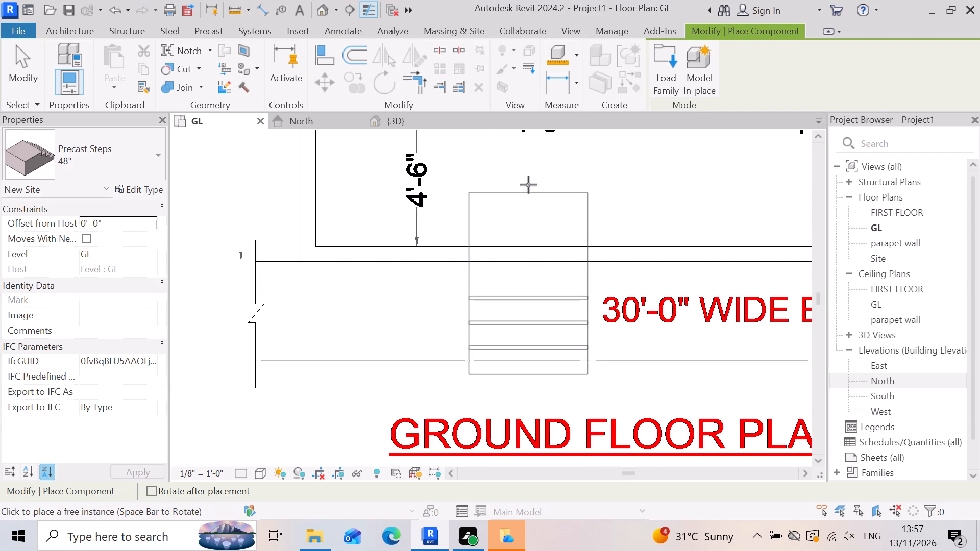
left_click(522, 156)
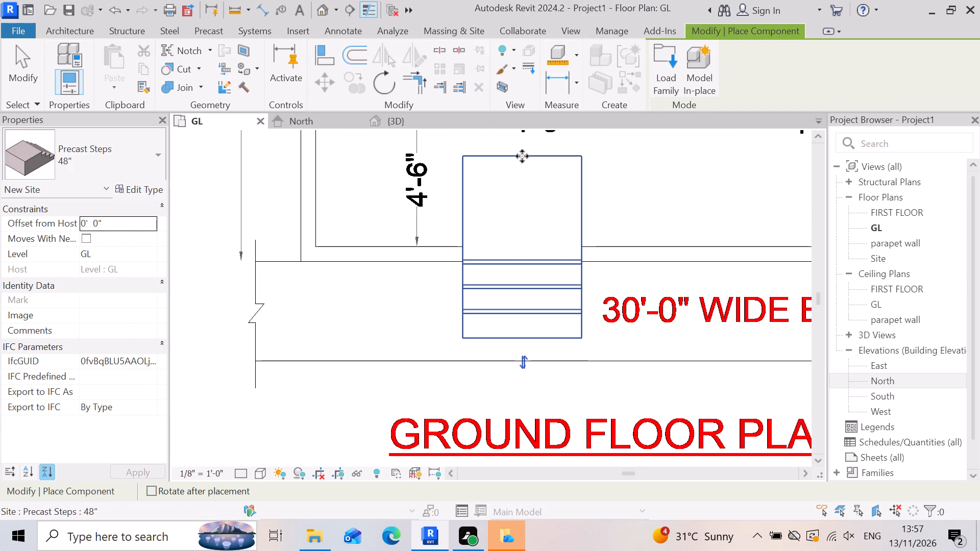
left_click(414, 118)
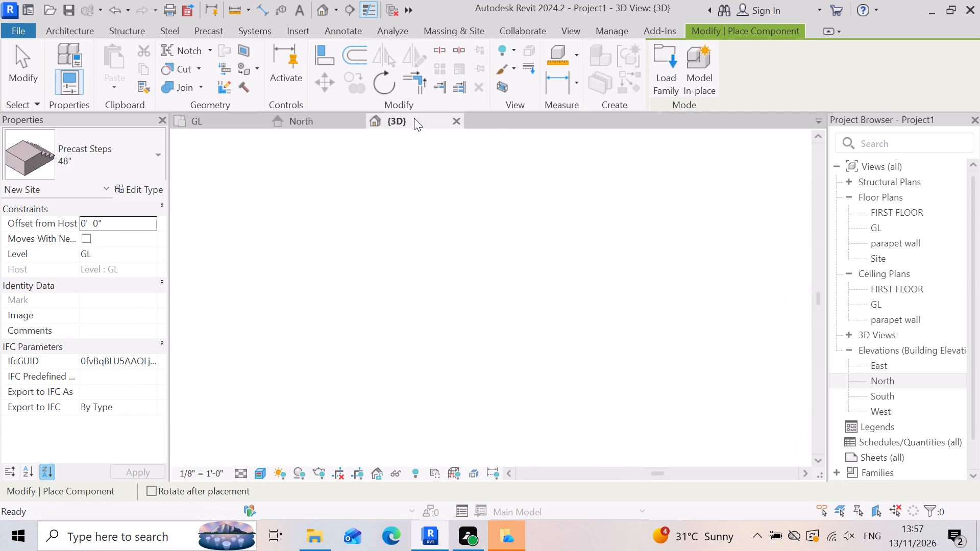
scroll(451, 328, "down", 2)
scroll(582, 438, "up", 2)
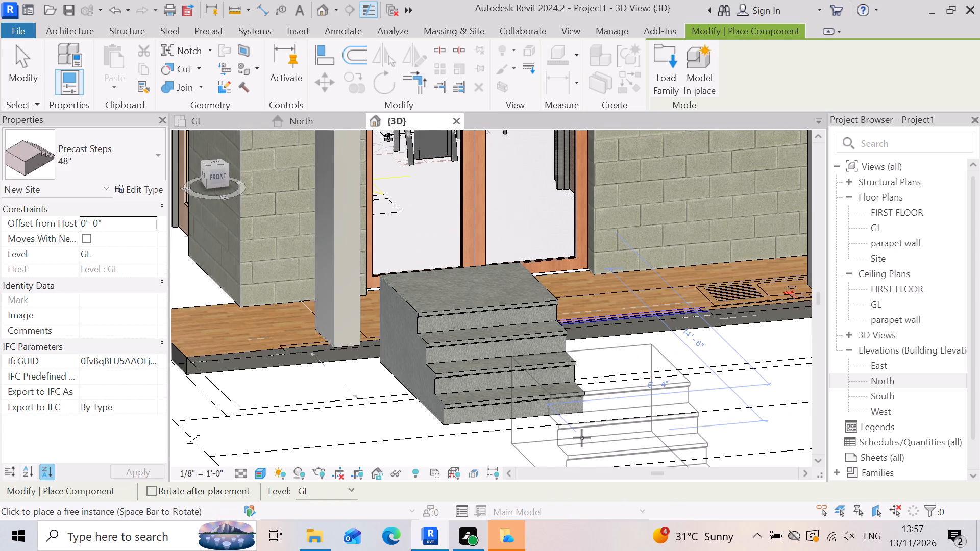
scroll(446, 410, "down", 2)
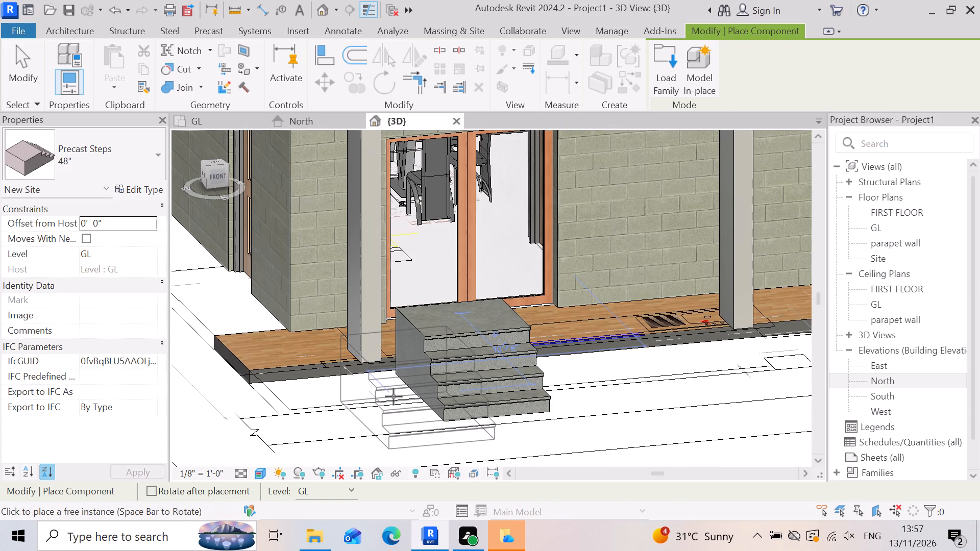
key("Escape")
Inspect the type properties of the precast steps at the double glass door.
left_click(386, 361)
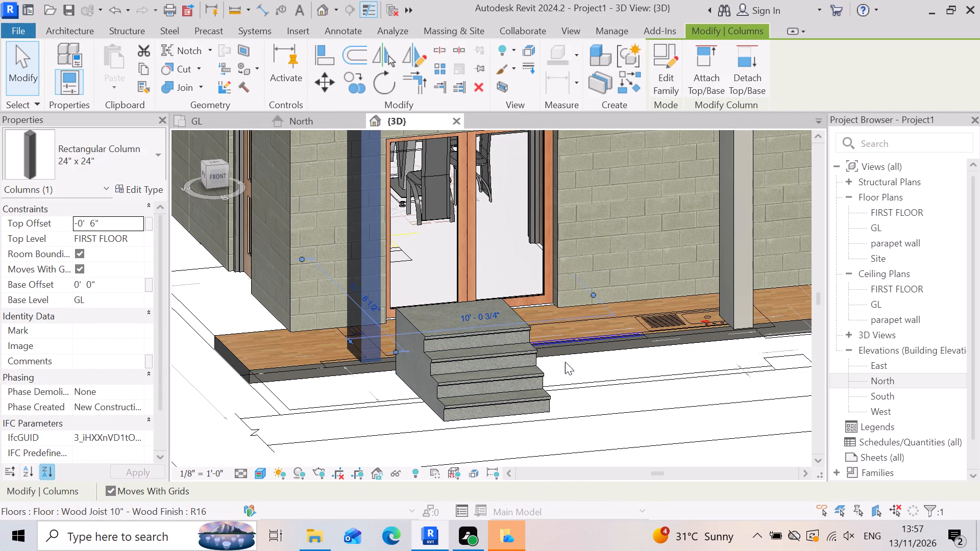
key("Escape")
left_click(425, 323)
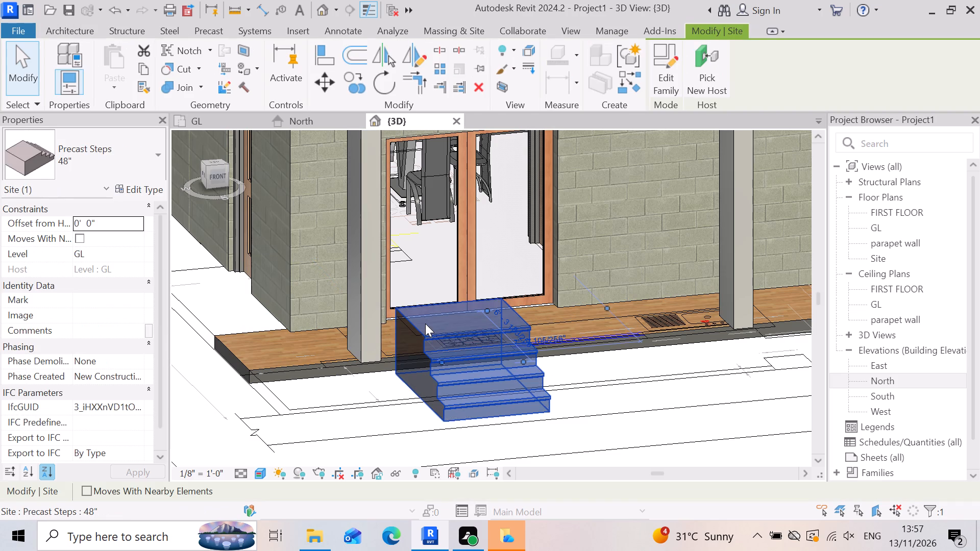
left_click(144, 188)
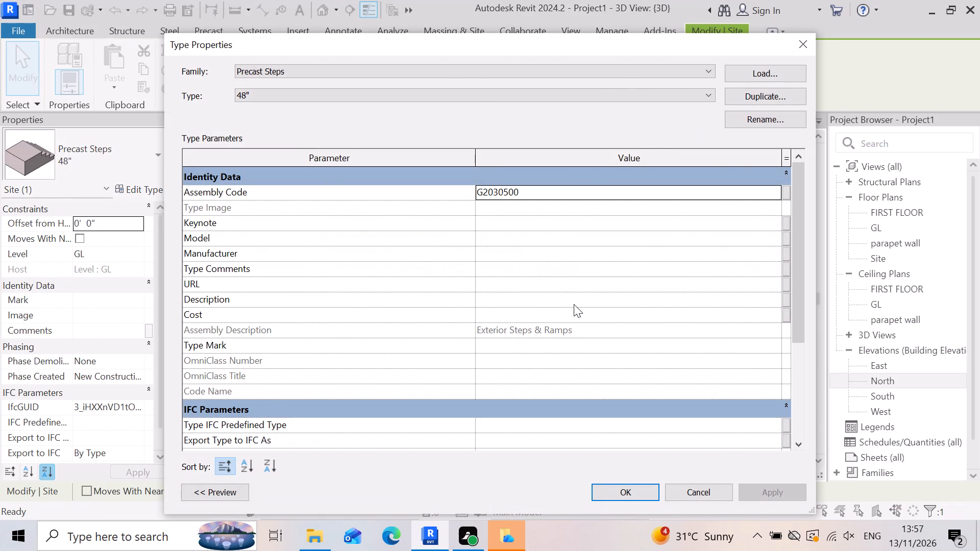
key("Escape")
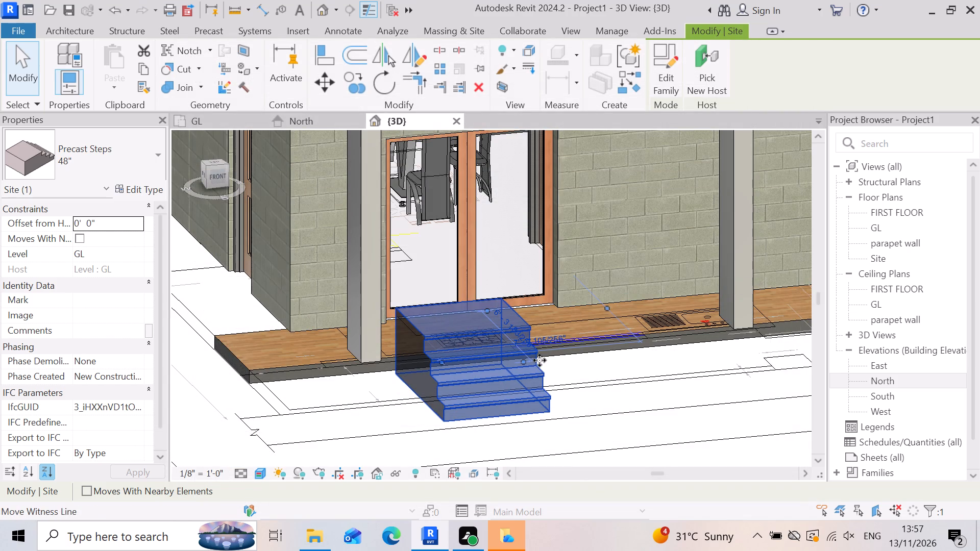
Set the precast steps' front-to-back temporary dimension to 1" to shift them toward the double glass door, and review their position.
scroll(540, 360, "up", 7)
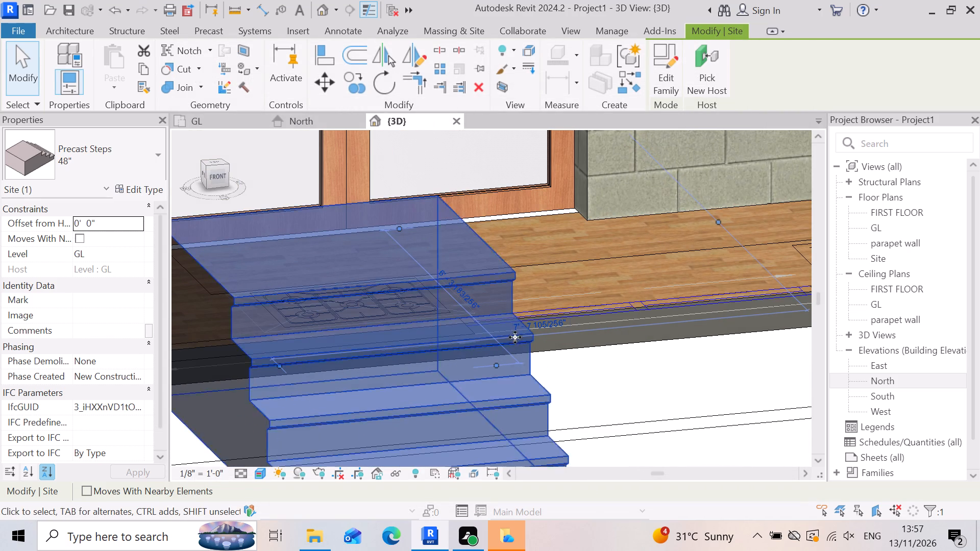
left_click(457, 290)
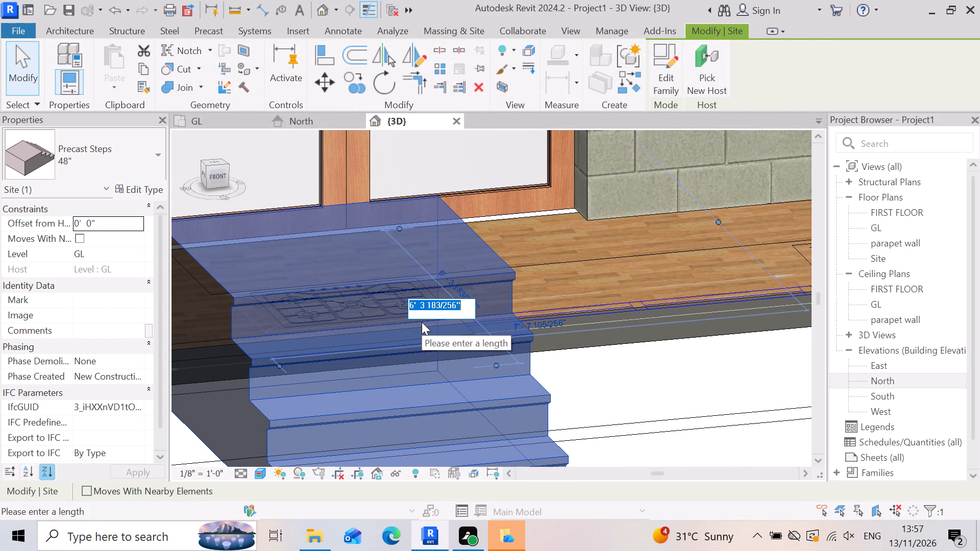
key("BackSpace")
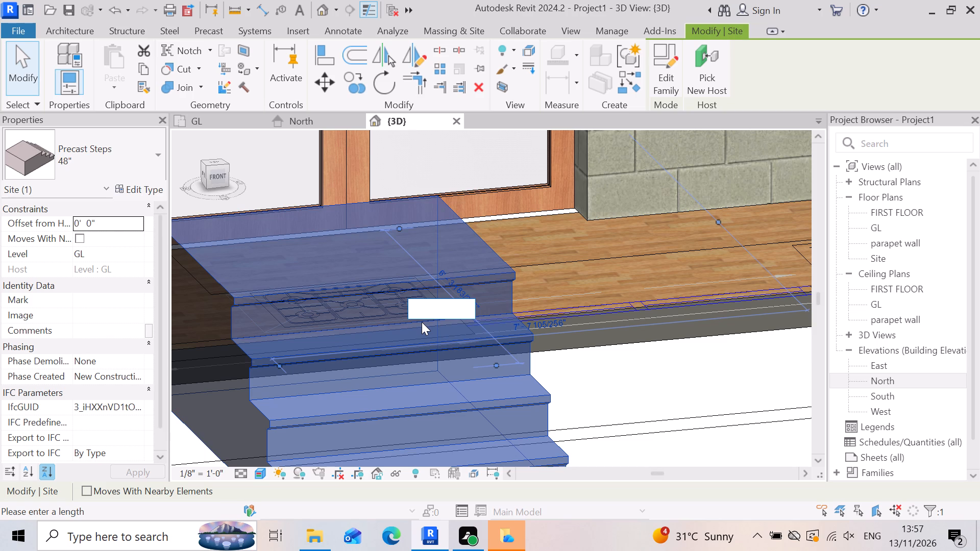
key("1")
key("shift+quotedbl")
key("Return")
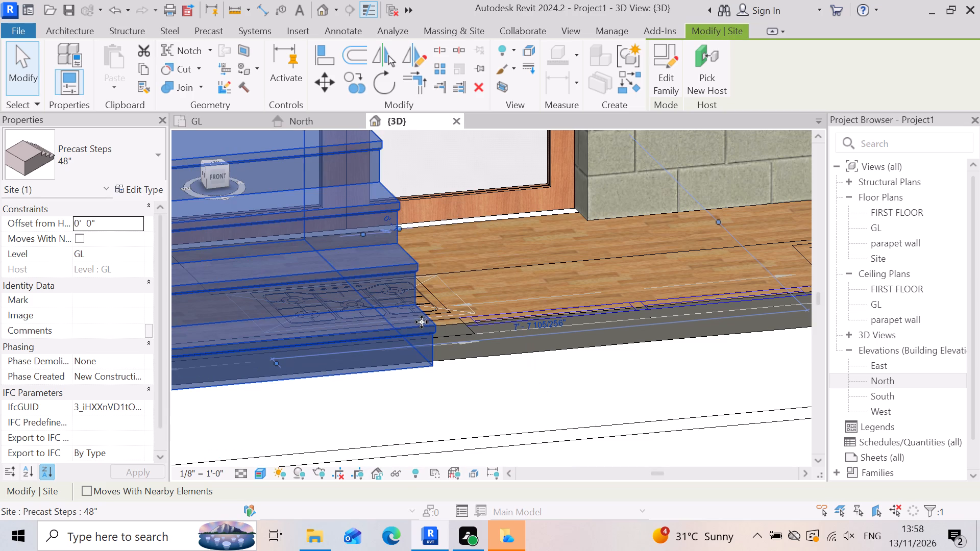
scroll(680, 359, "down", 8)
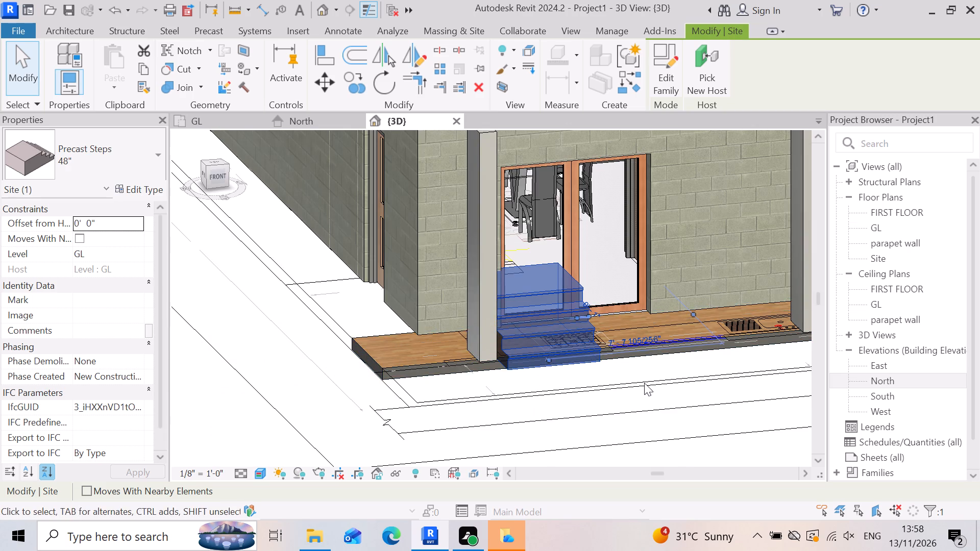
scroll(644, 383, "down", 2)
key("Escape")
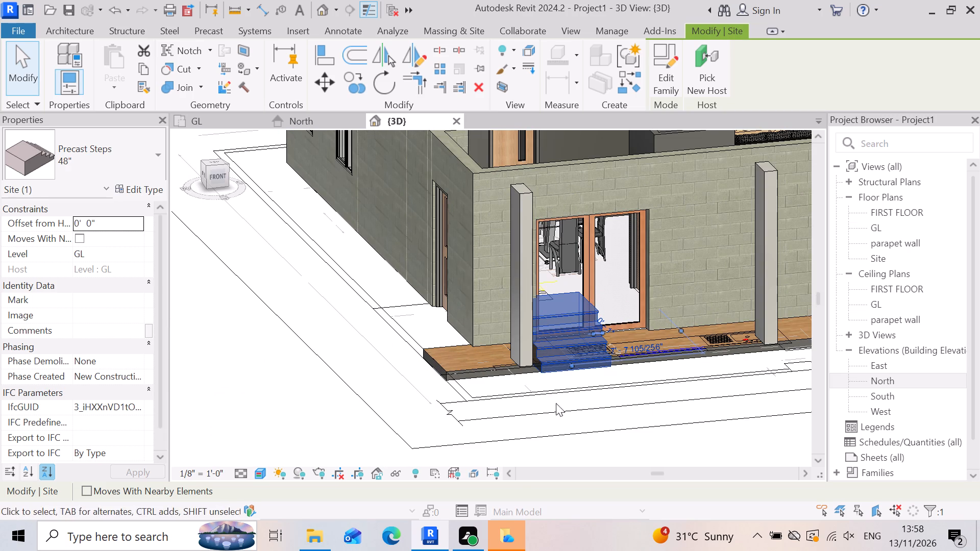
Nudge the precast steps outward from the double glass door until they project past the wood-finish floor's front edge.
scroll(618, 350, "up", 3)
left_click(568, 346)
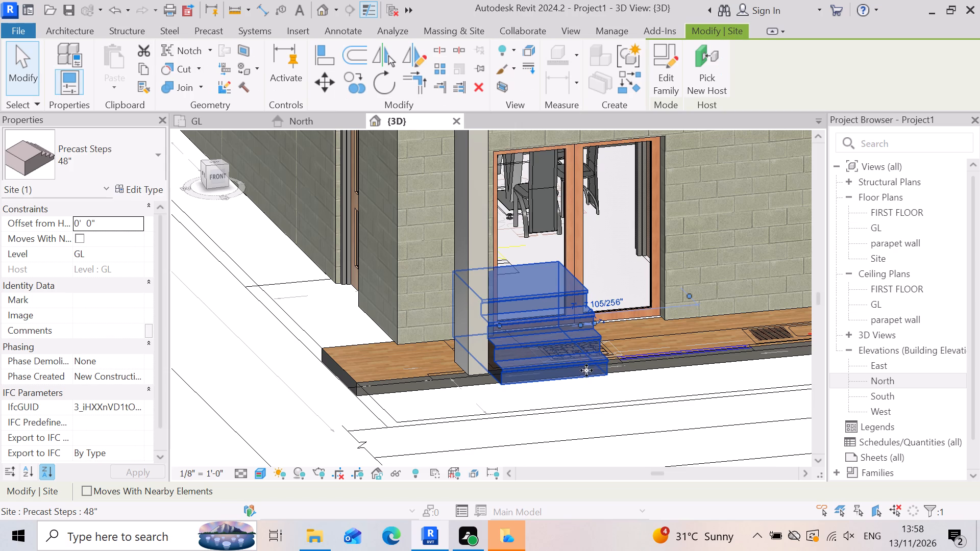
scroll(634, 410, "down", 2)
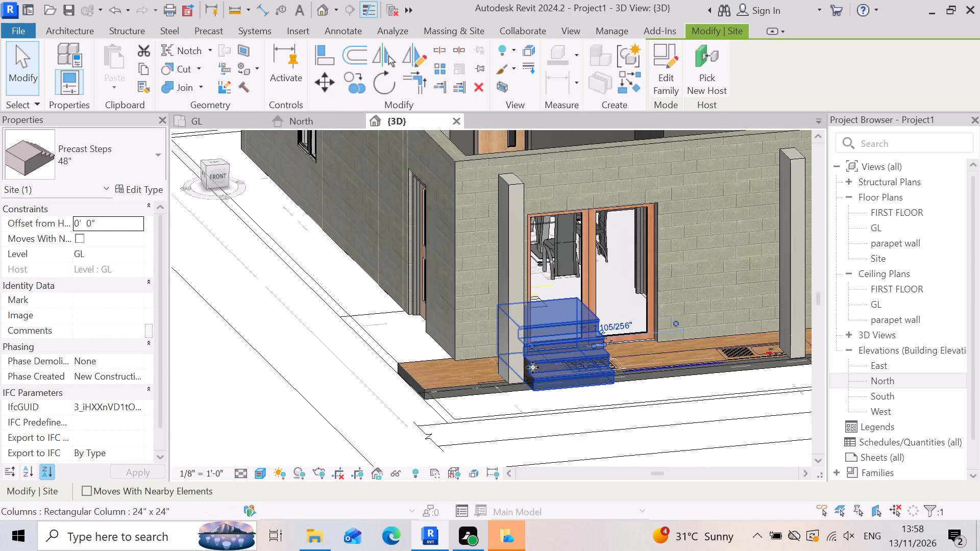
scroll(543, 360, "up", 2)
key("Down")
key("Down")
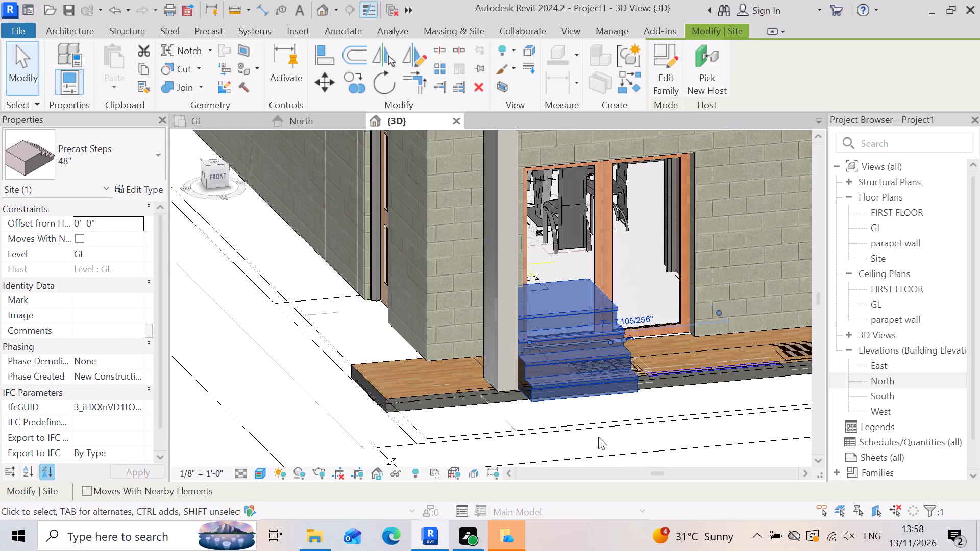
key("Down")
key("Down")
key("Down")
key("Down")
key("Down")
key("Down")
key("Down")
key("Down")
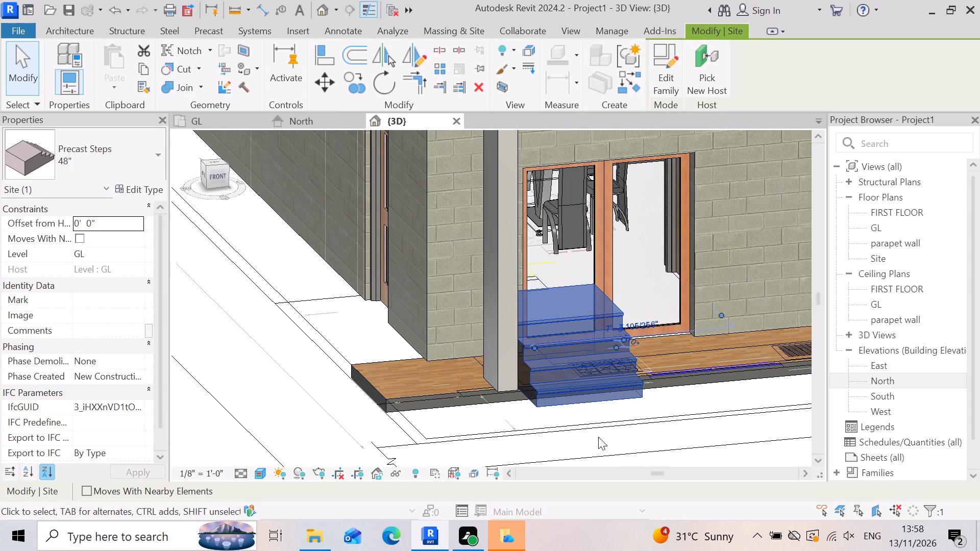
key("Down")
key("Down")
key("Down")
key("Down")
key("Down")
key("Down")
key("Down")
key("Down")
key("Down")
key("Down")
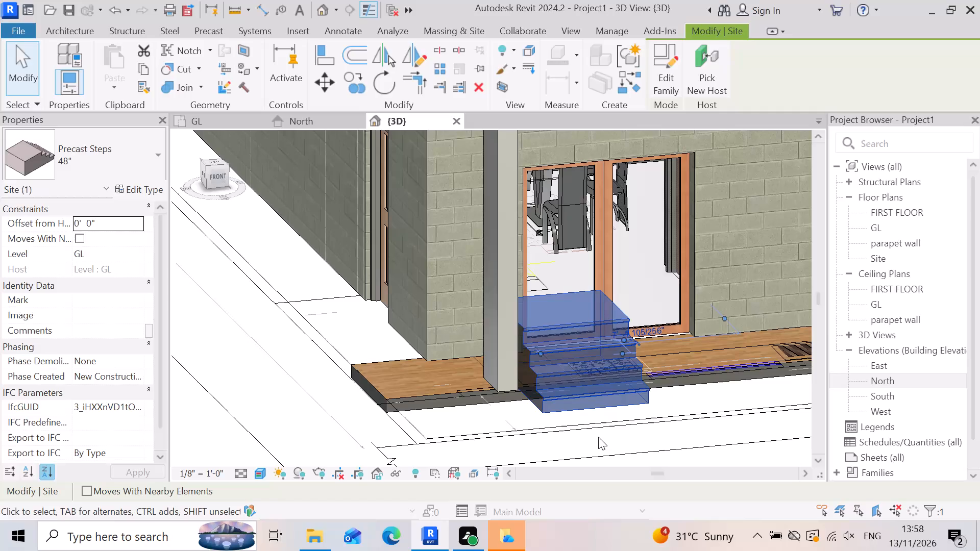
key("Down")
key("Down")
key("Down")
key("Down")
key("Down")
key("Down")
key("Down")
key("Down")
key("Down")
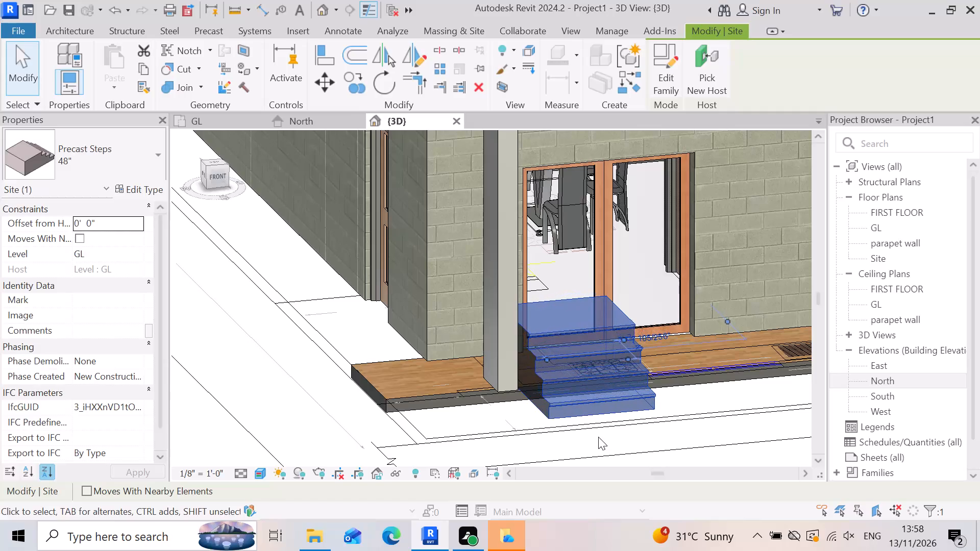
key("Down")
key("Down")
key("Down")
key("Down")
key("Down")
key("Down")
key("Down")
key("Down")
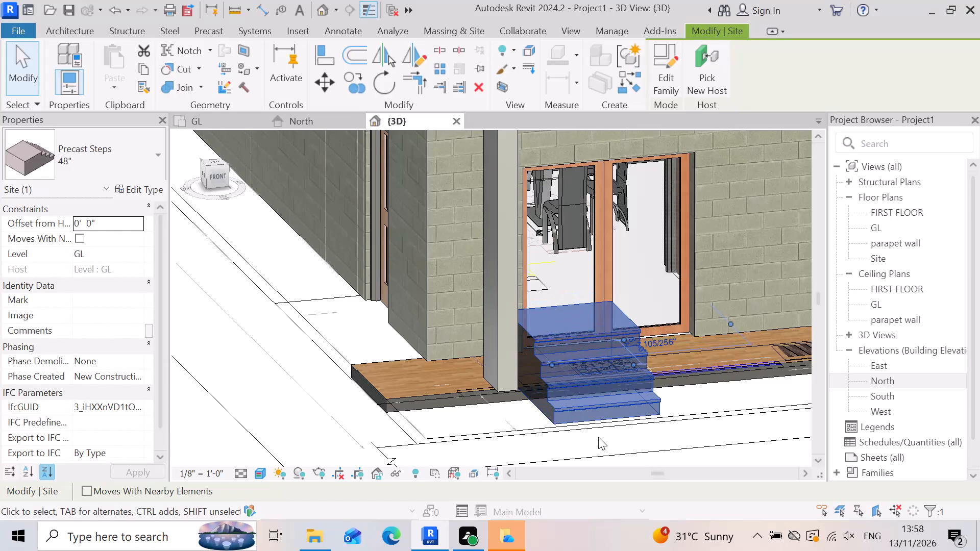
key("Down")
key("Down")
key("Down")
key("Down")
key("Down")
key("Down")
key("Down")
key("Down")
key("Down")
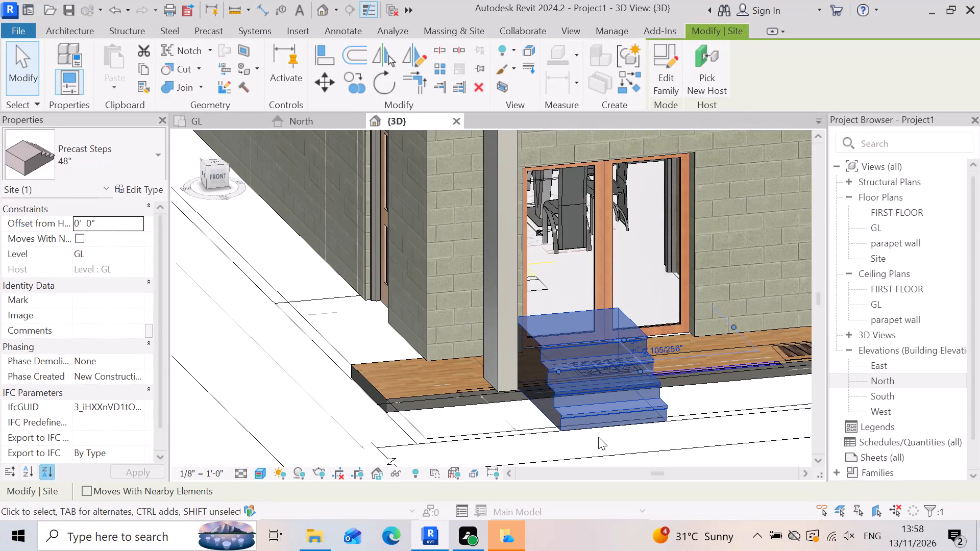
key("Down")
key("Down")
key("Down")
key("Down")
key("Down")
key("Down")
key("Down")
key("Down")
key("Down")
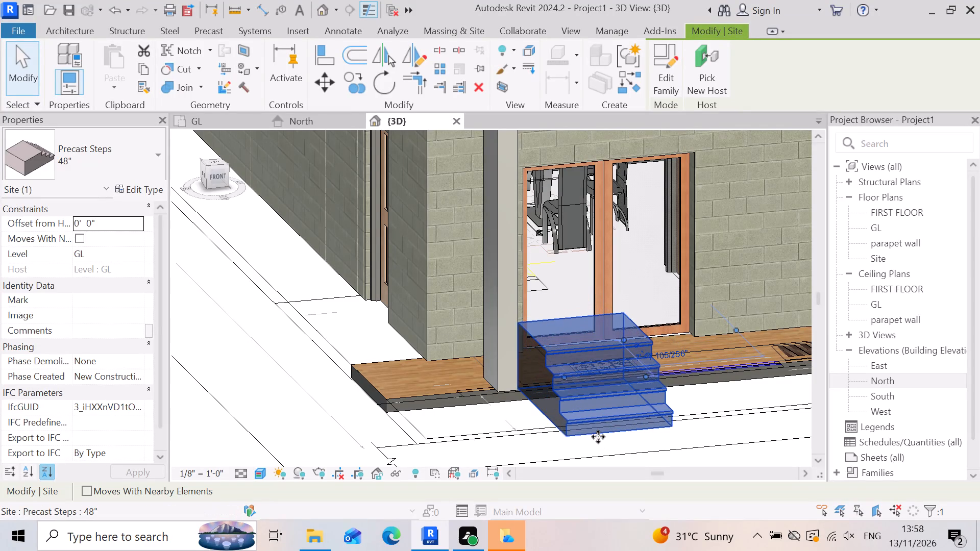
key("Down")
key("Down")
key("Down")
key("Down")
key("Down")
key("Down")
key("Down")
key("Down")
key("Down")
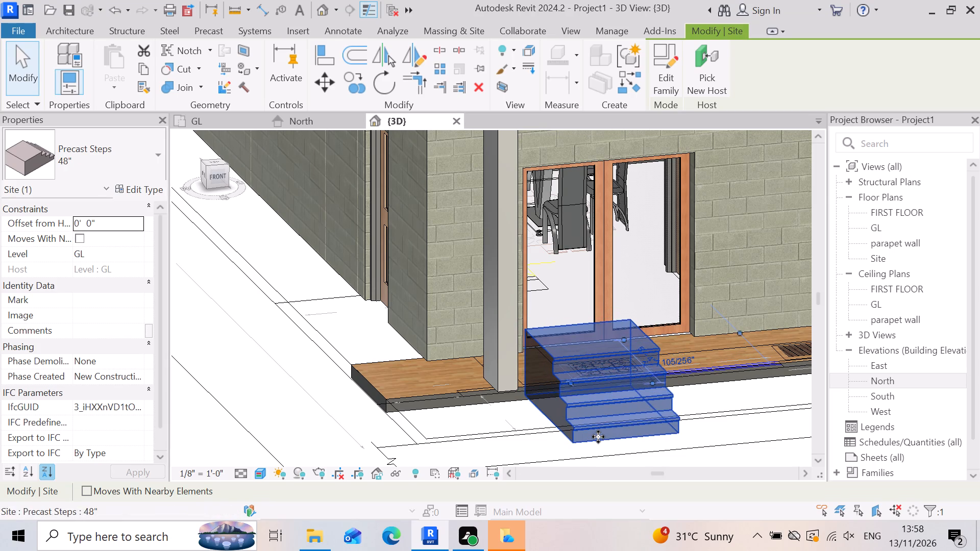
key("Down")
key("Down")
key("Down")
key("Down")
key("Down")
key("Down")
key("Down")
key("Down")
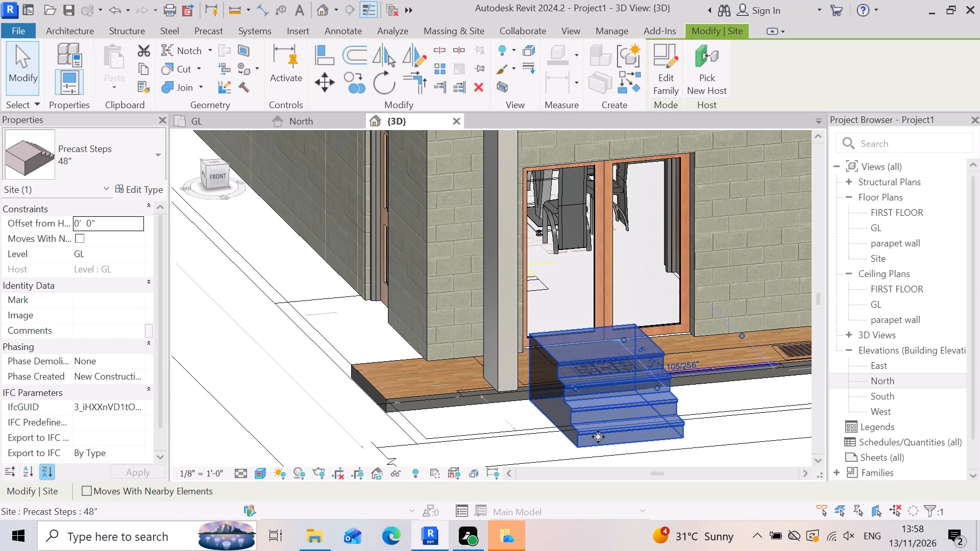
key("Down")
key("Down")
key("Up")
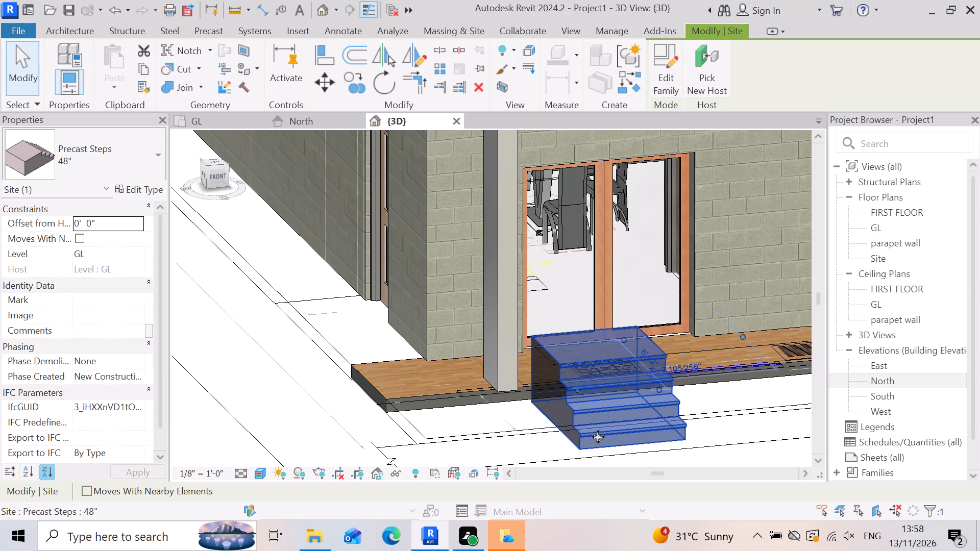
scroll(584, 223, "down", 4)
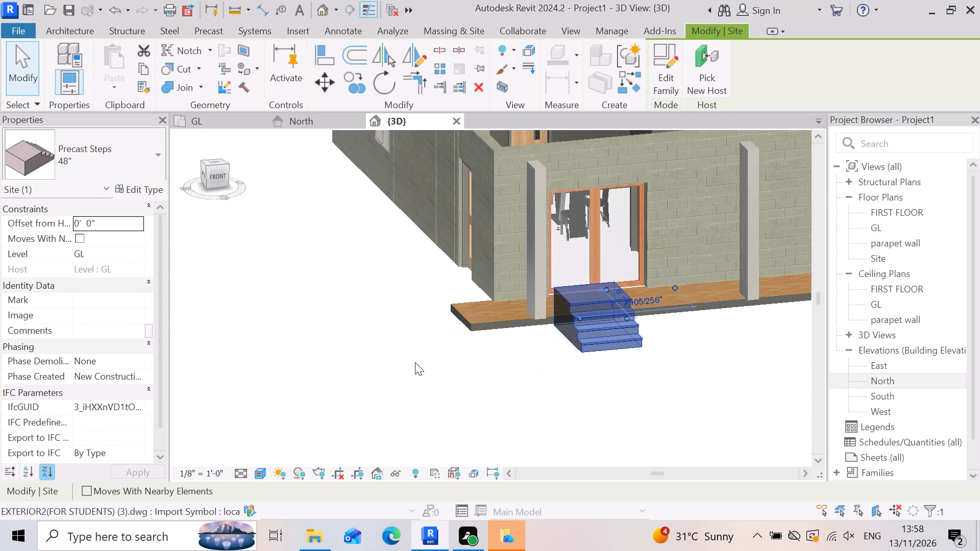
left_click(402, 375)
Set the oak flooring, plywood sheathing and wood joist layers of the front Wood Joist 10" - Wood Finish floor type to 4' each.
scroll(638, 316, "up", 2)
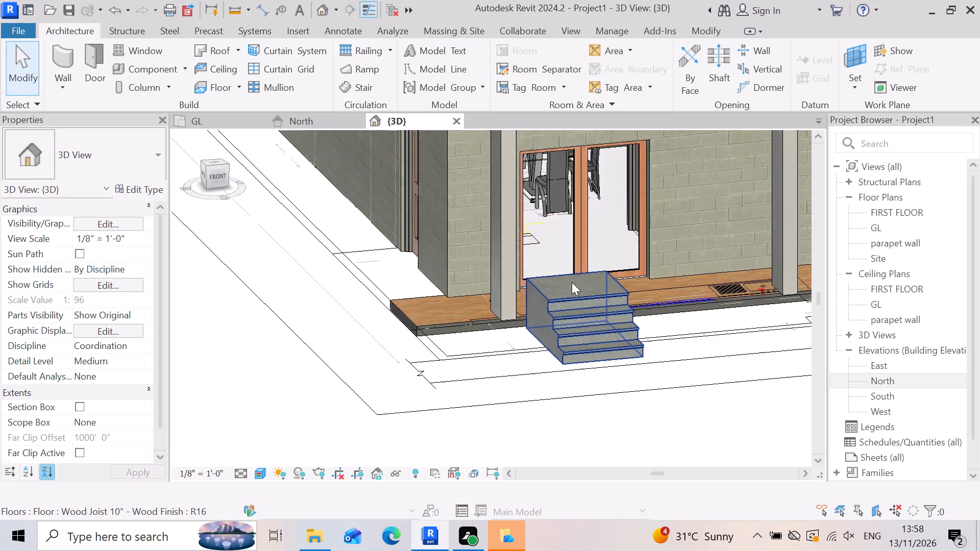
scroll(572, 282, "up", 3)
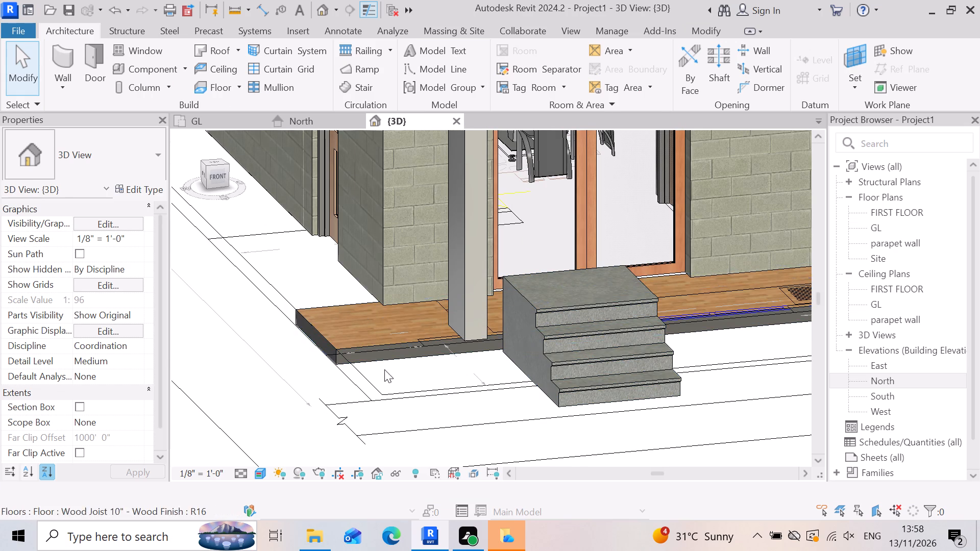
left_click(372, 355)
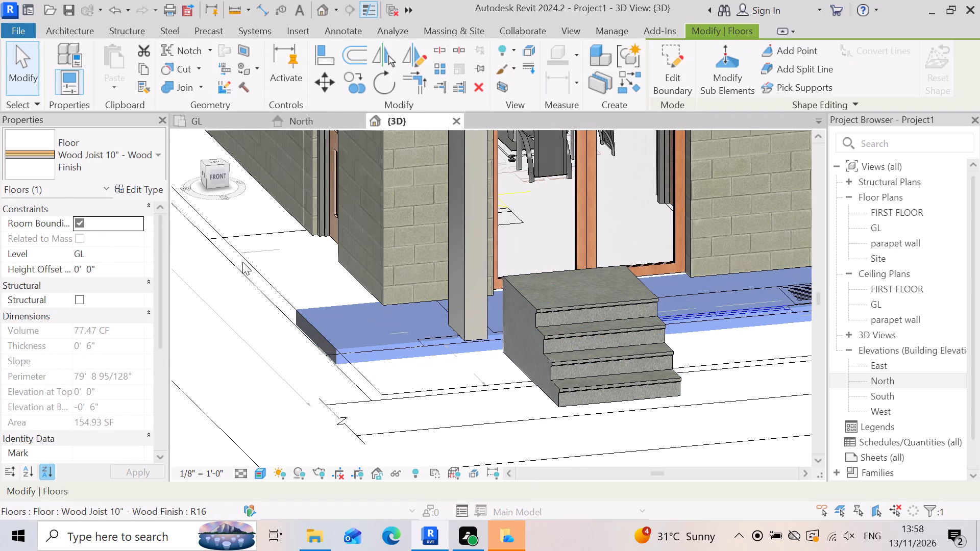
left_click(144, 185)
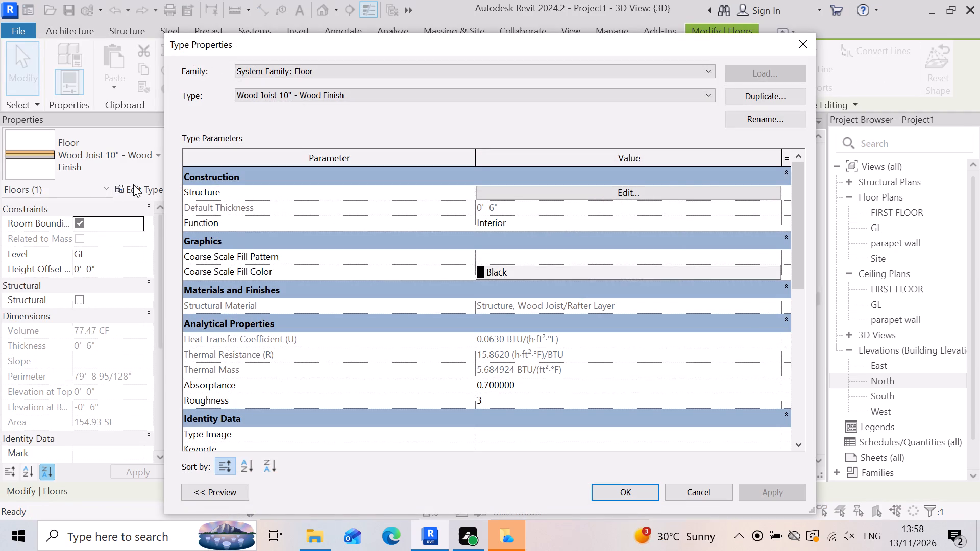
left_click(627, 189)
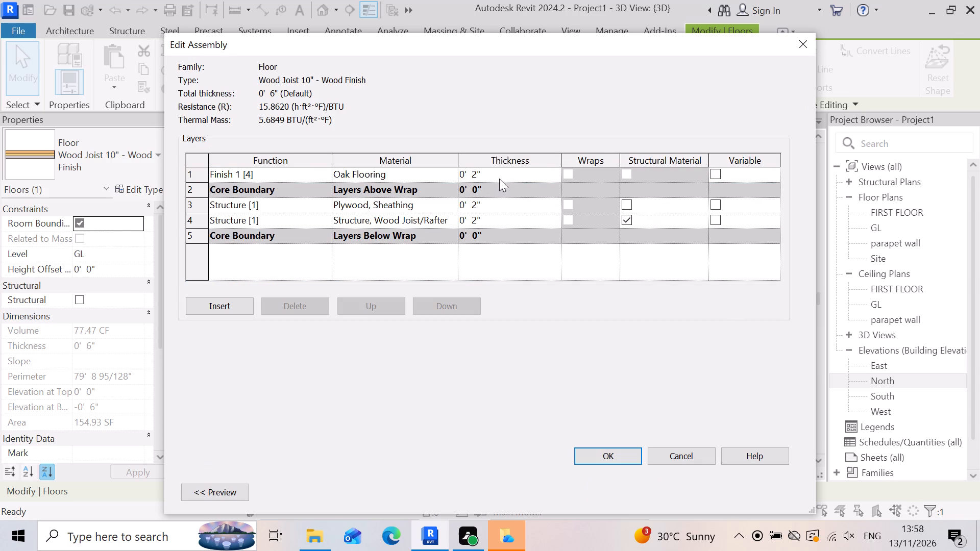
left_click(502, 178)
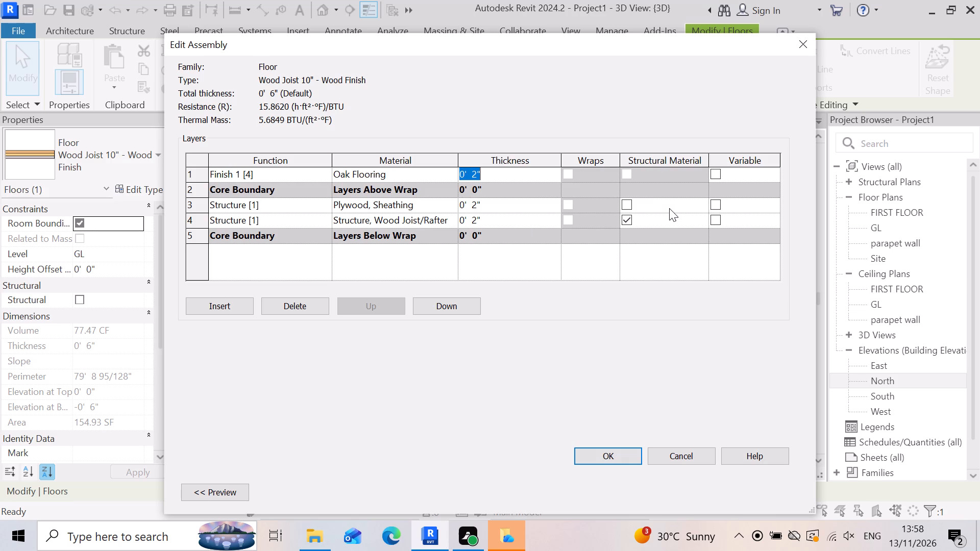
key("4")
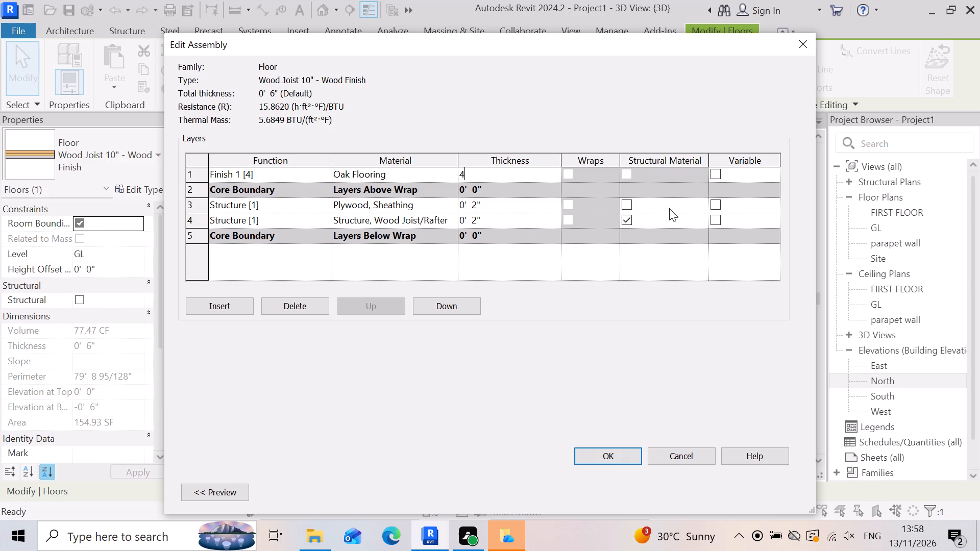
key("apostrophe")
key("Return")
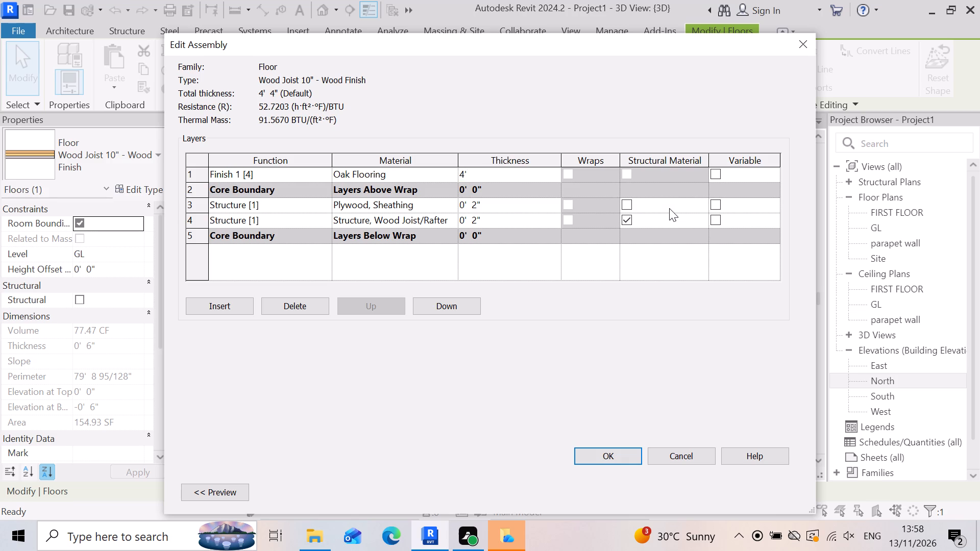
left_click(506, 209)
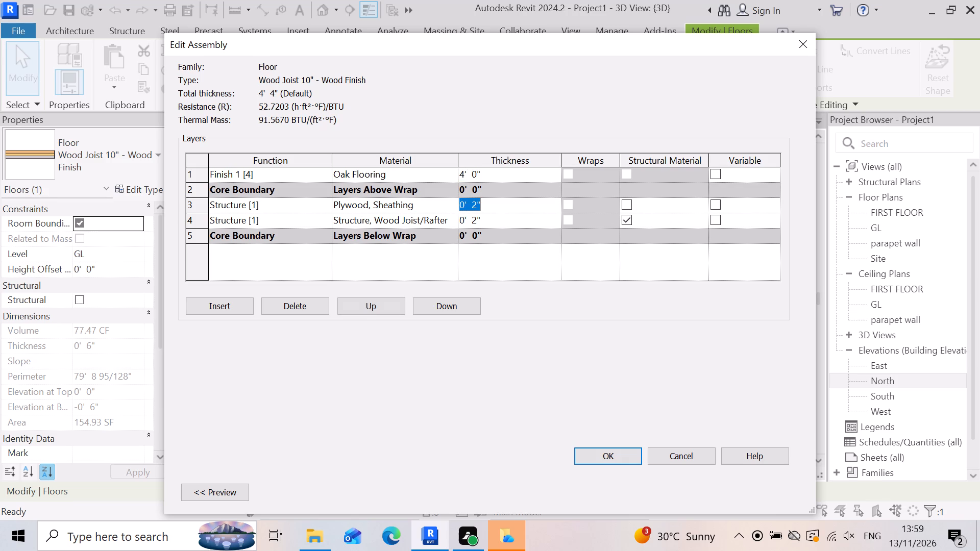
key("4")
key("apostrophe")
key("Return")
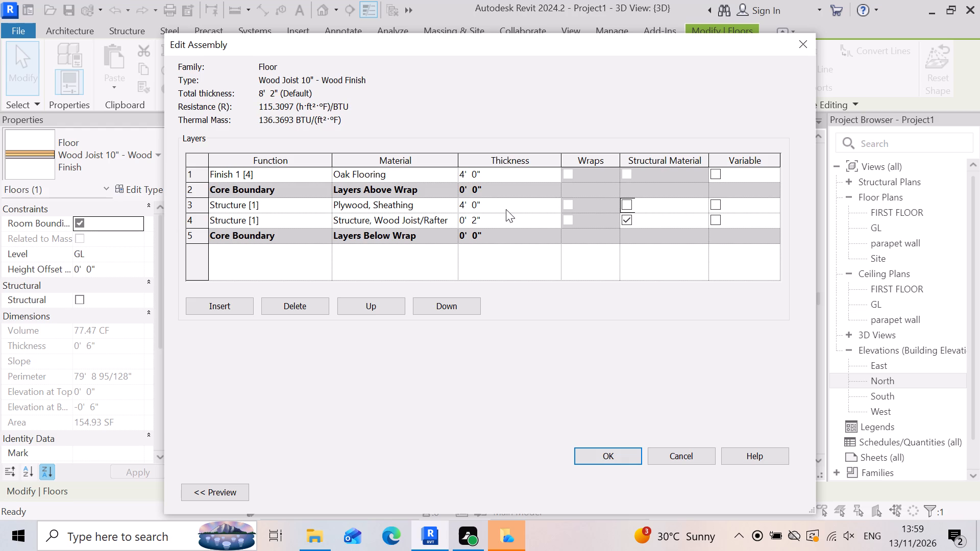
left_click(514, 226)
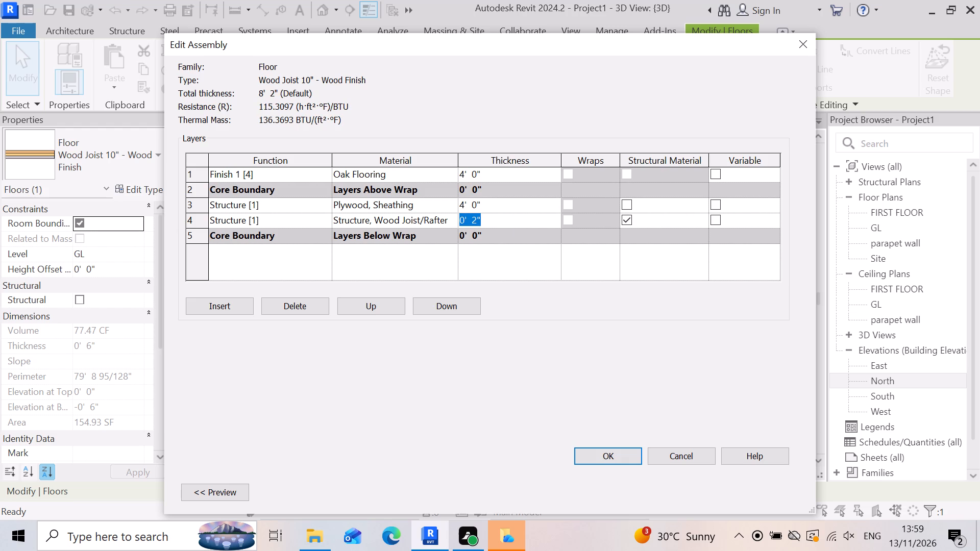
key("4")
key("apostrophe")
key("Return")
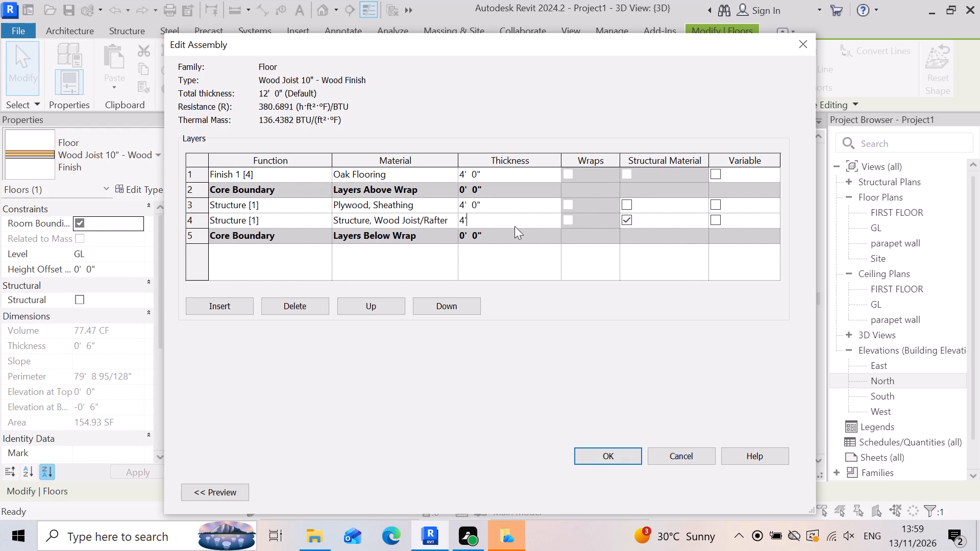
left_click(601, 472)
left_click(604, 450)
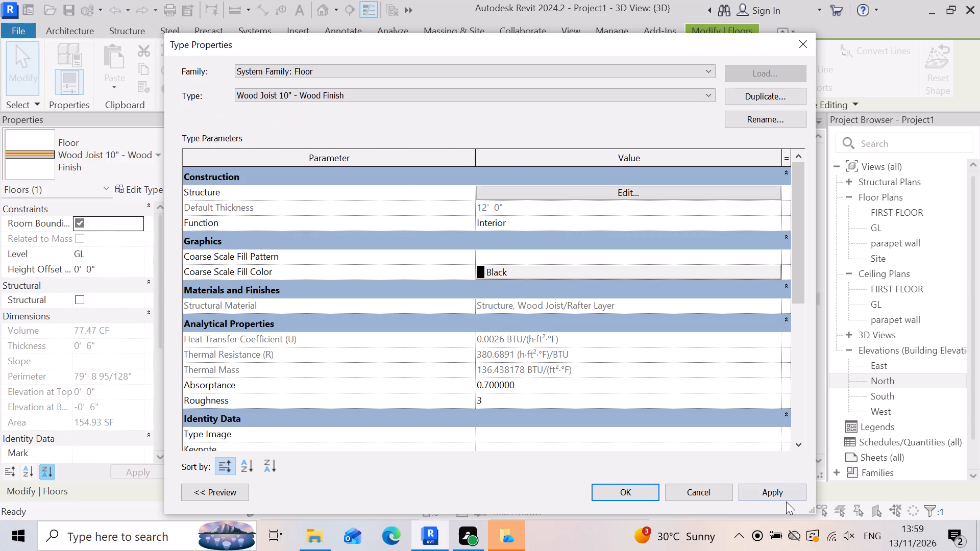
left_click(780, 494)
left_click(618, 486)
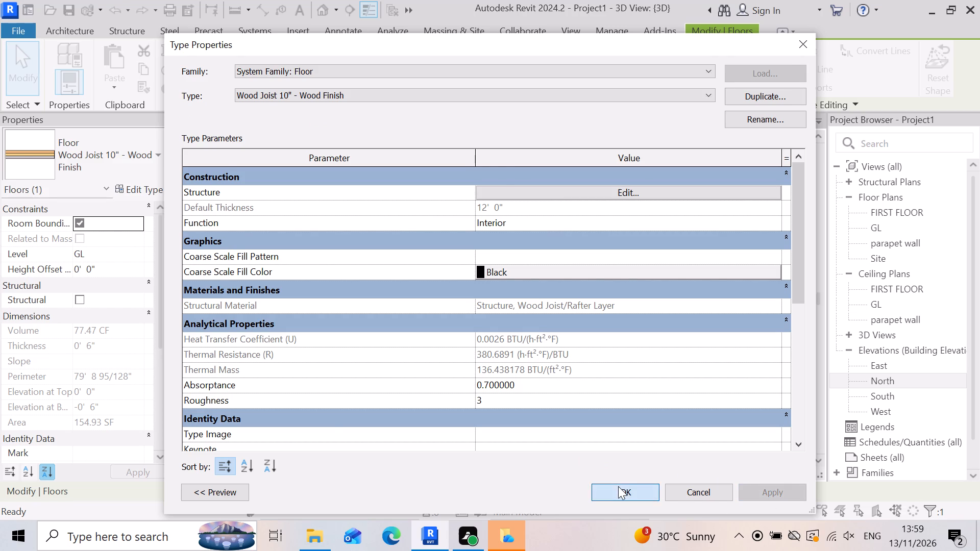
scroll(565, 315, "down", 7)
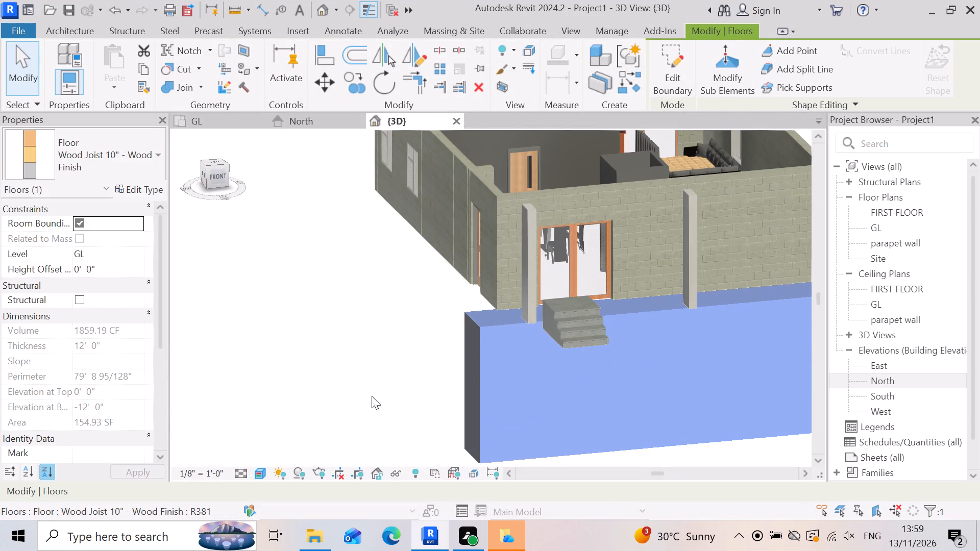
left_click(327, 384)
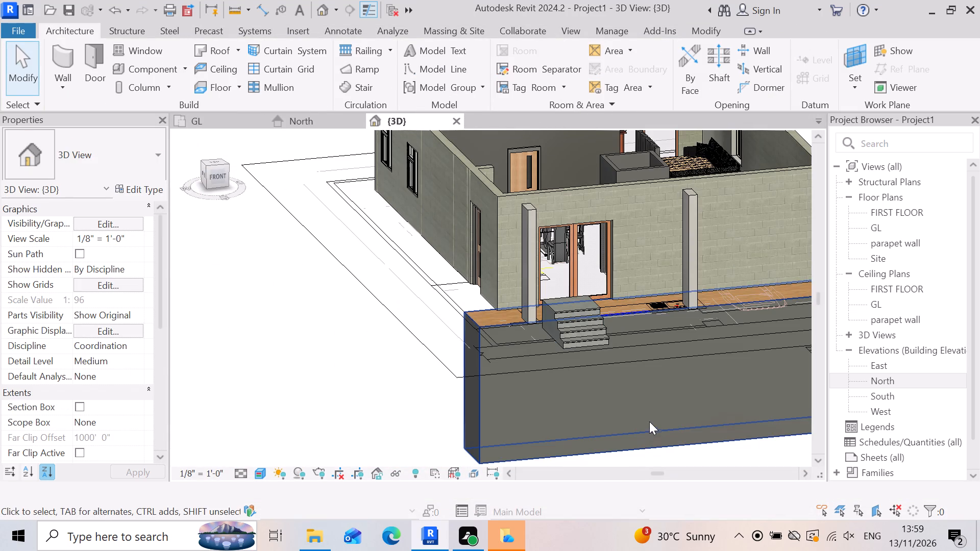
Set the oak flooring, plywood sheathing and wood joist layers of the front Wood Joist 10" - Wood Finish floor type to 2' each.
scroll(649, 420, "up", 2)
scroll(573, 341, "up", 3)
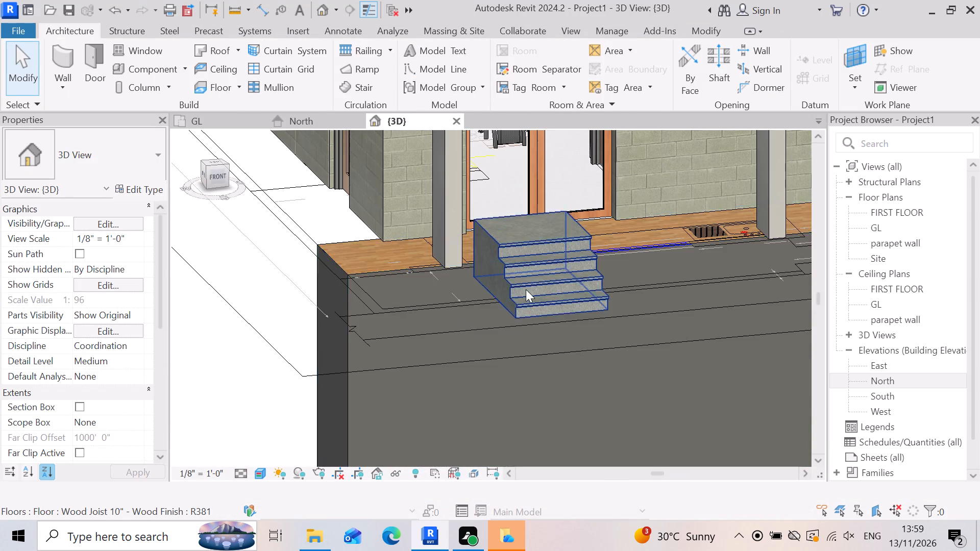
scroll(526, 289, "down", 6)
left_click(554, 343)
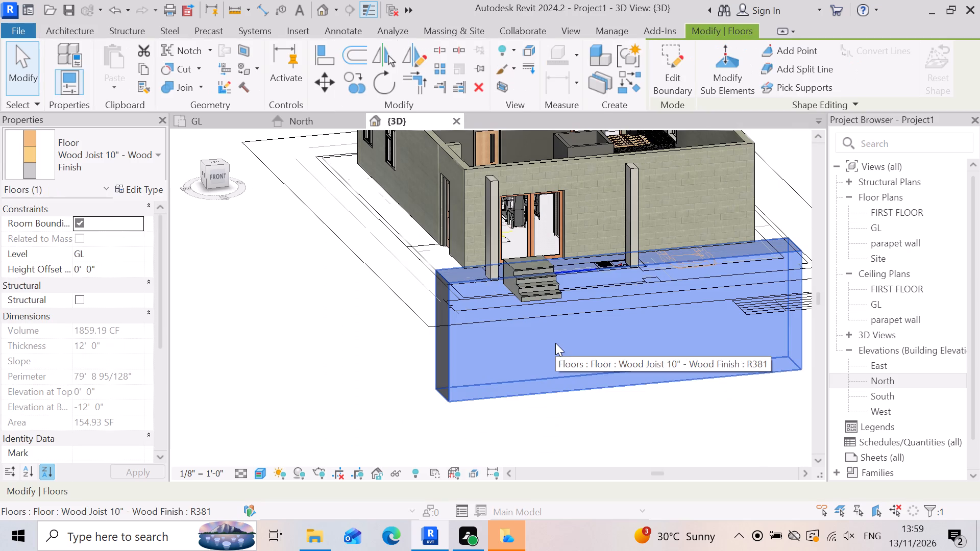
left_click(138, 183)
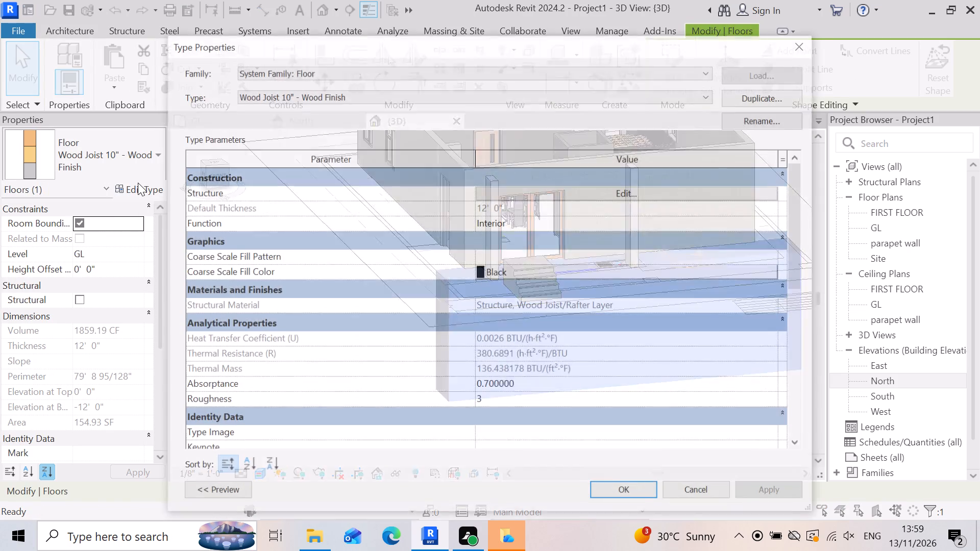
left_click(613, 186)
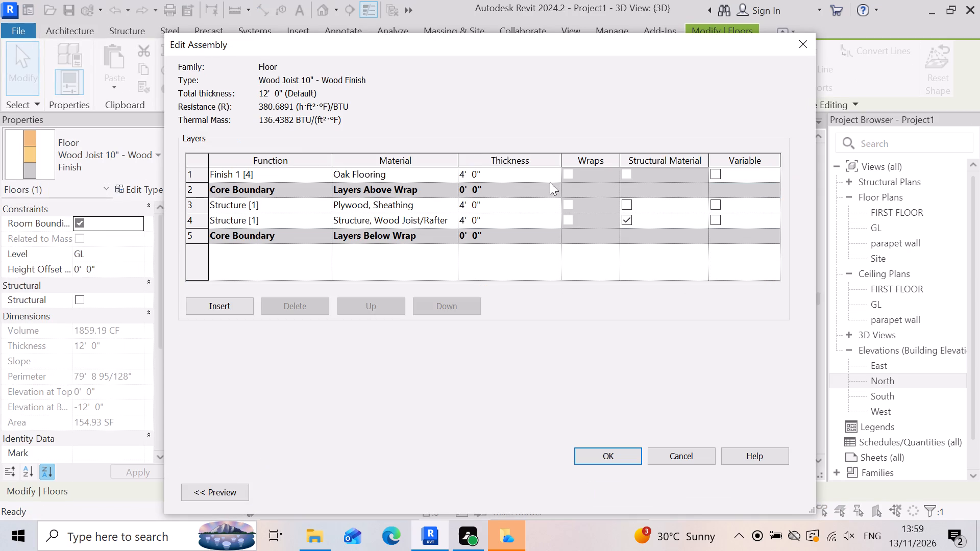
left_click(506, 177)
key("2")
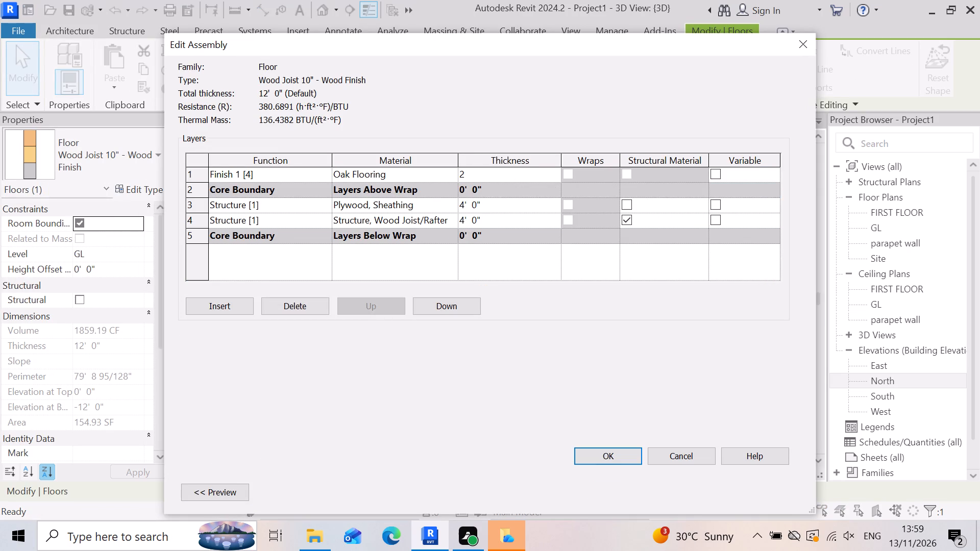
key("apostrophe")
key("Return")
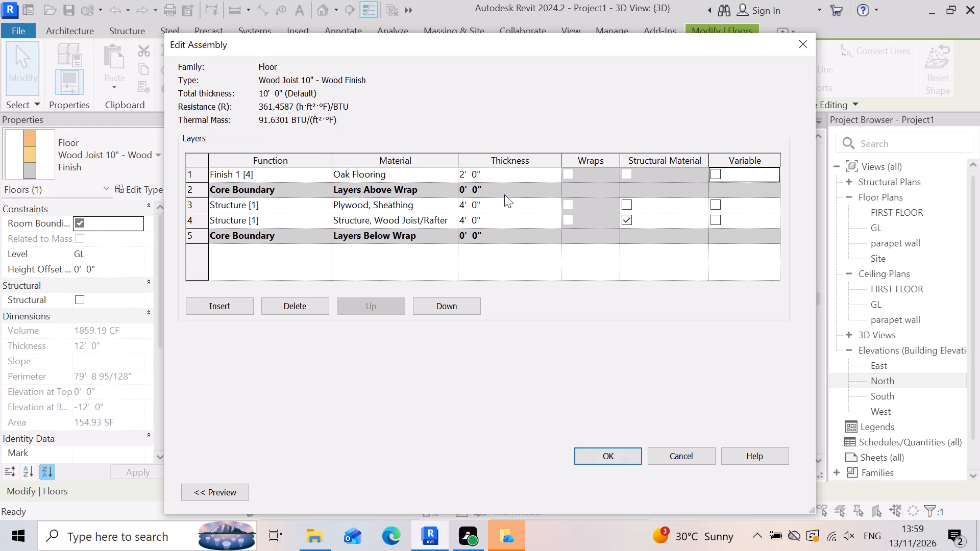
left_click(503, 203)
key("2")
key("apostrophe")
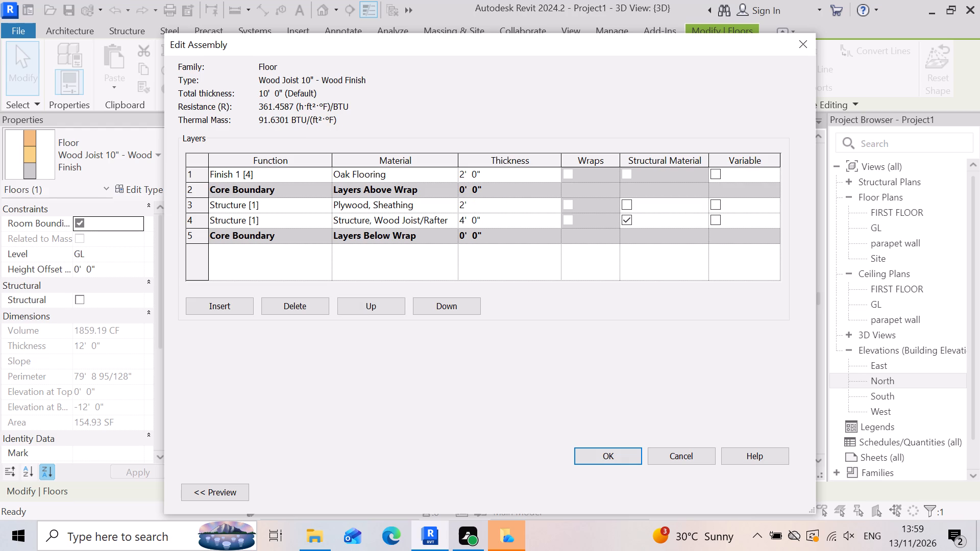
key("Return")
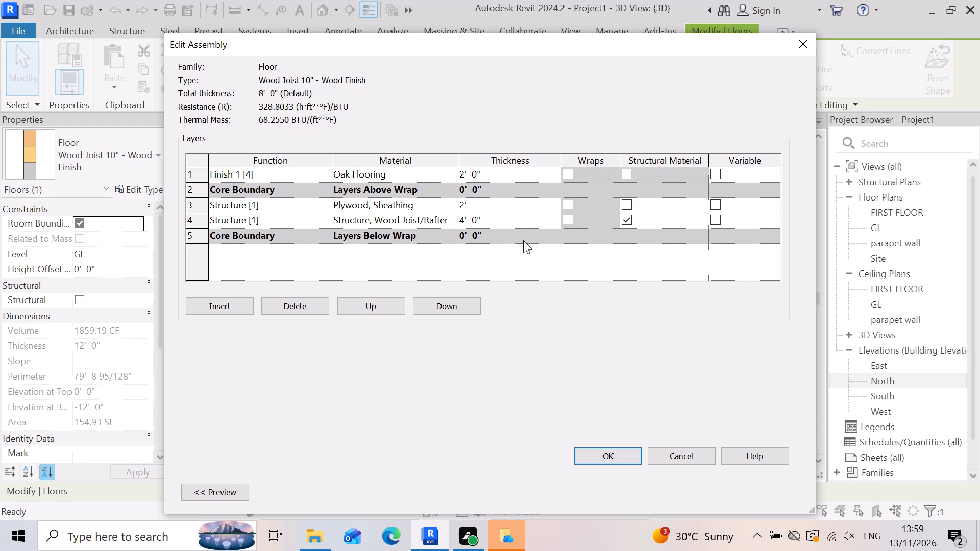
left_click(532, 226)
key("2")
key("apostrophe")
key("Return")
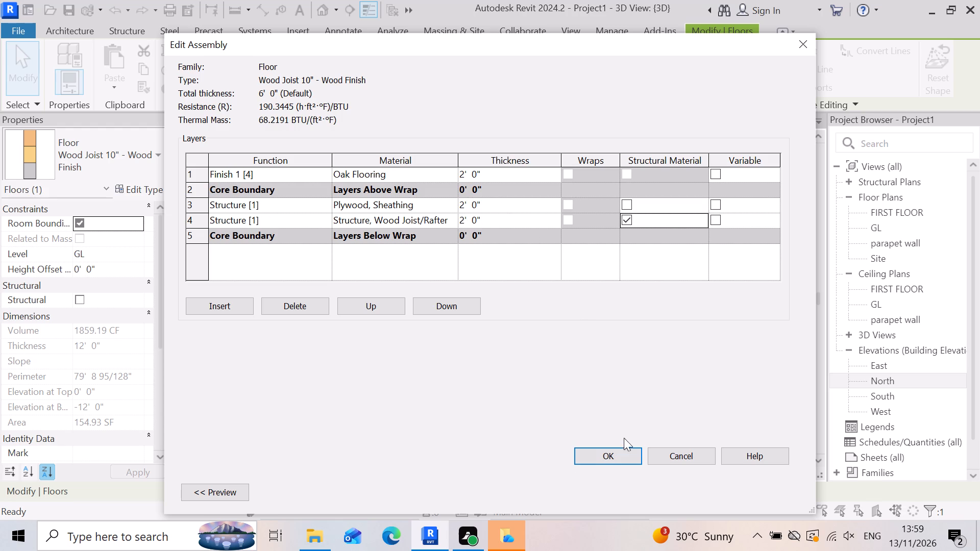
left_click(627, 450)
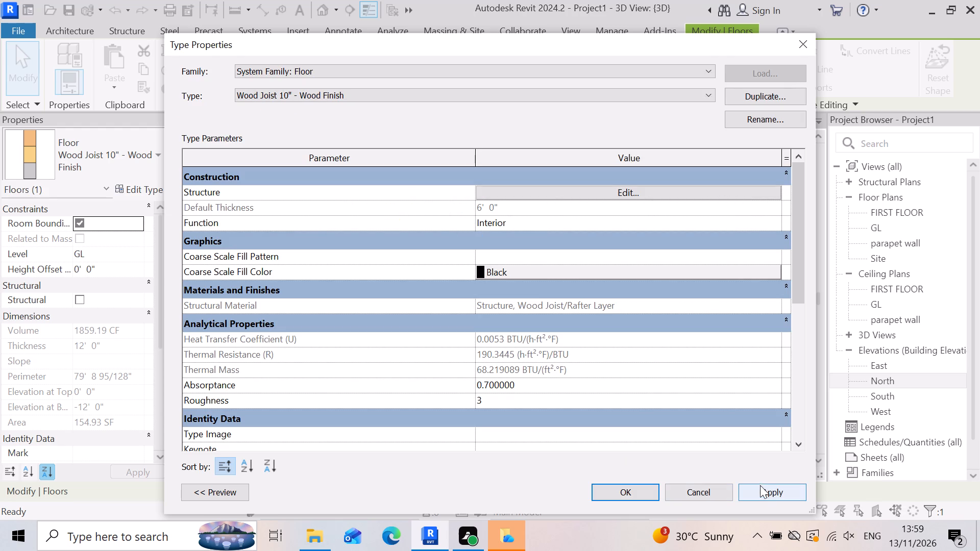
left_click(760, 488)
left_click(617, 489)
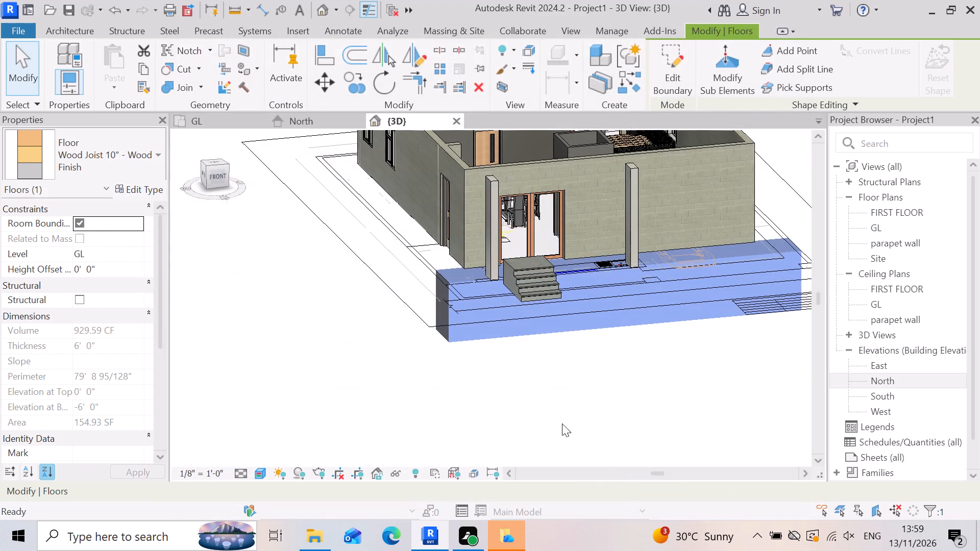
left_click(557, 390)
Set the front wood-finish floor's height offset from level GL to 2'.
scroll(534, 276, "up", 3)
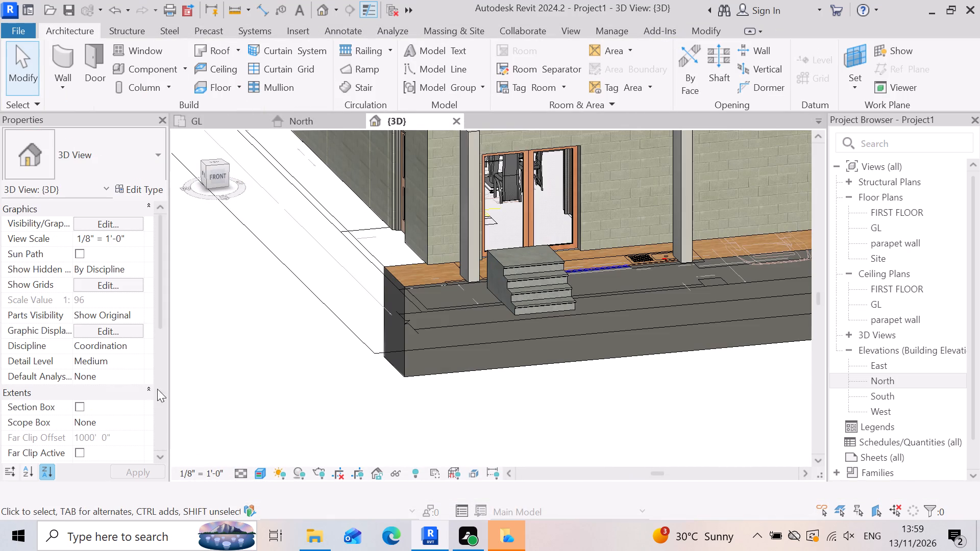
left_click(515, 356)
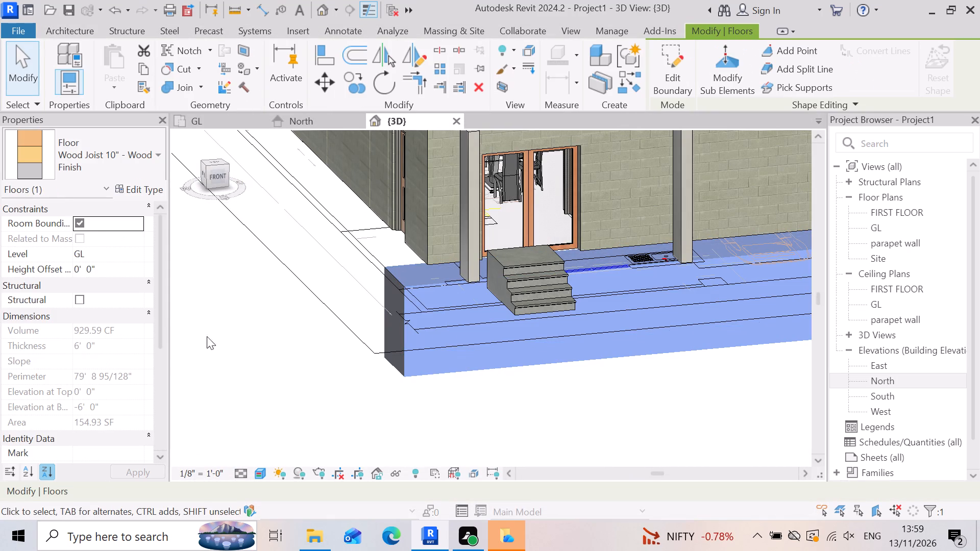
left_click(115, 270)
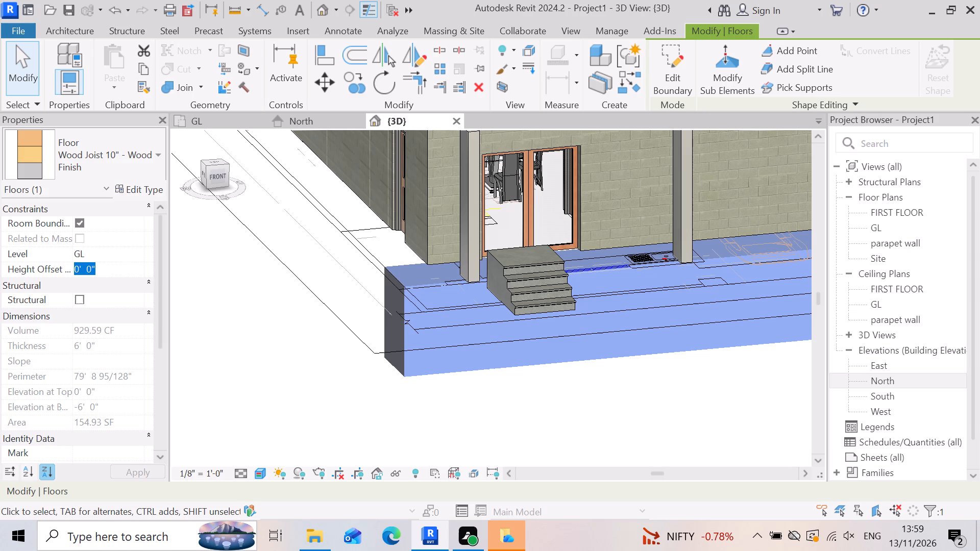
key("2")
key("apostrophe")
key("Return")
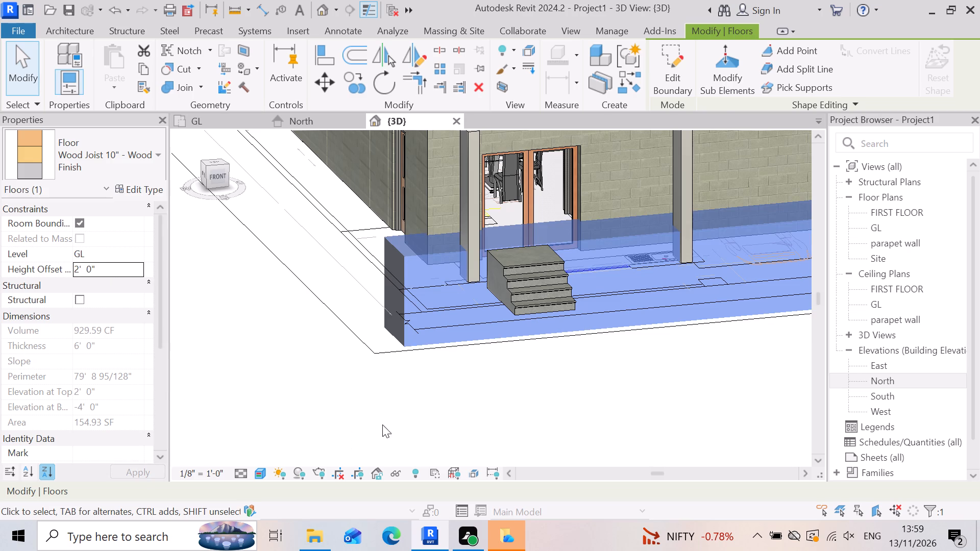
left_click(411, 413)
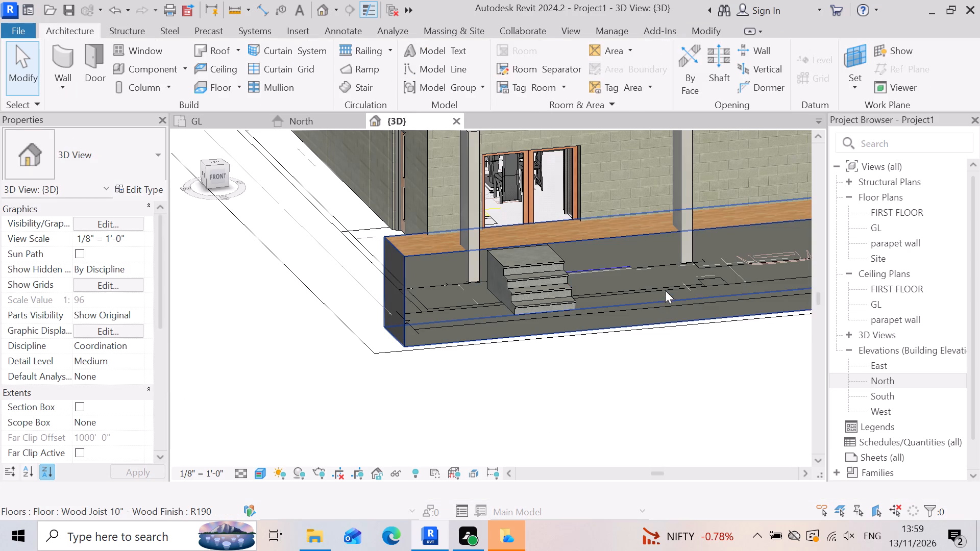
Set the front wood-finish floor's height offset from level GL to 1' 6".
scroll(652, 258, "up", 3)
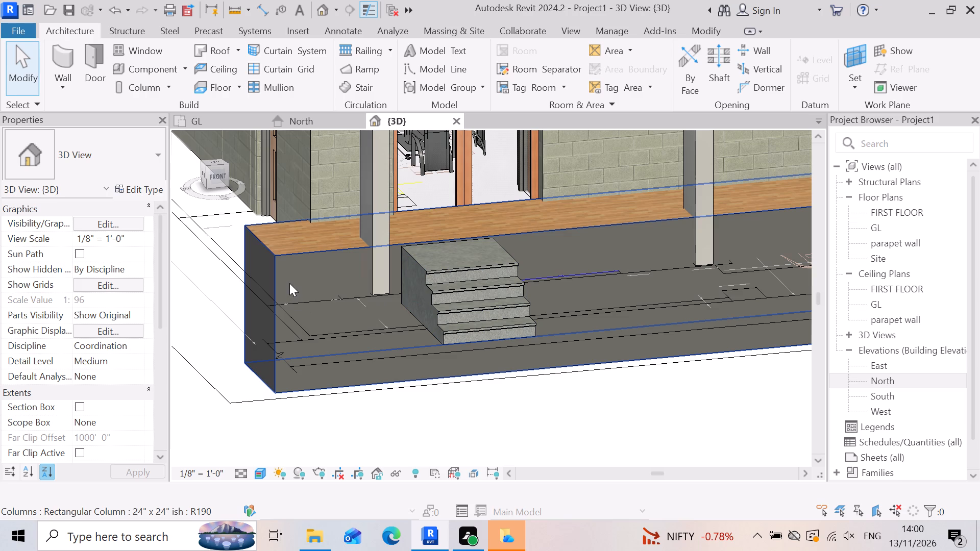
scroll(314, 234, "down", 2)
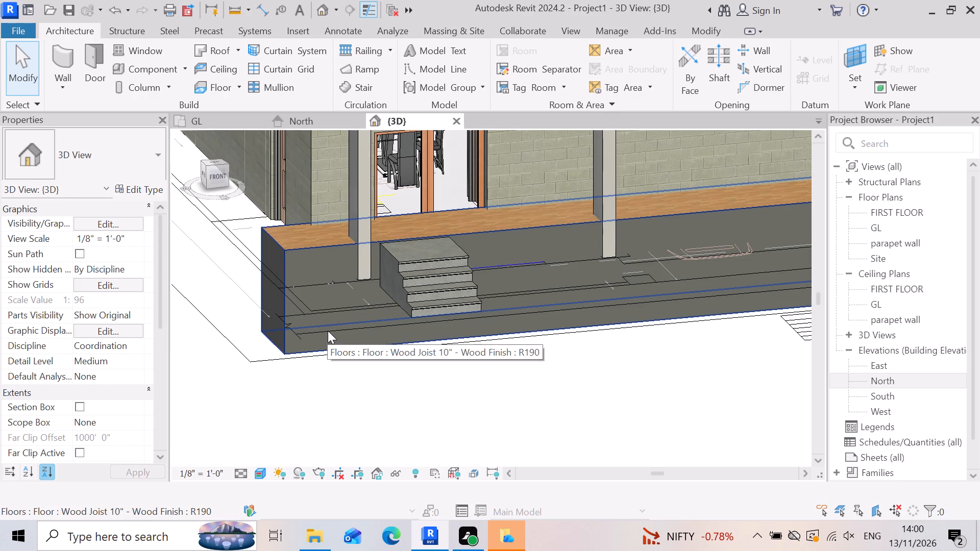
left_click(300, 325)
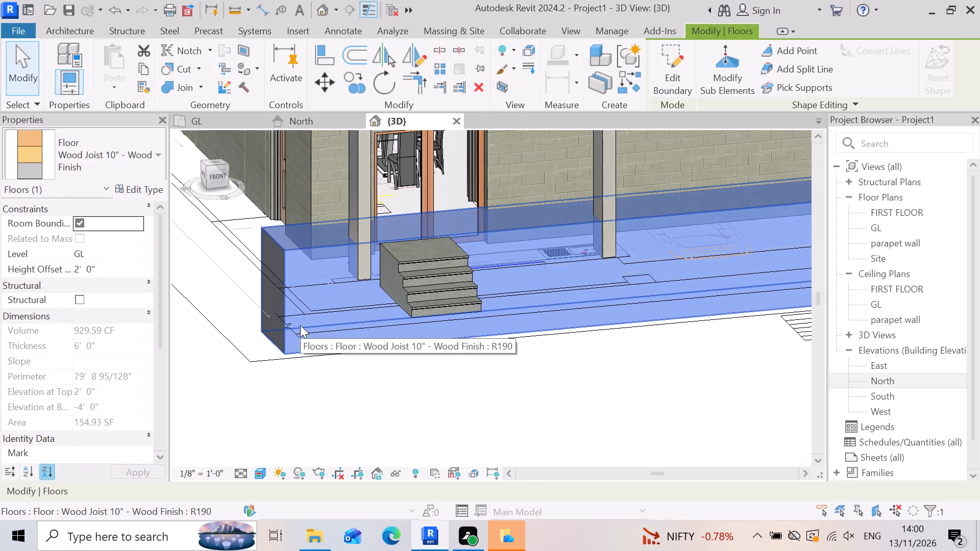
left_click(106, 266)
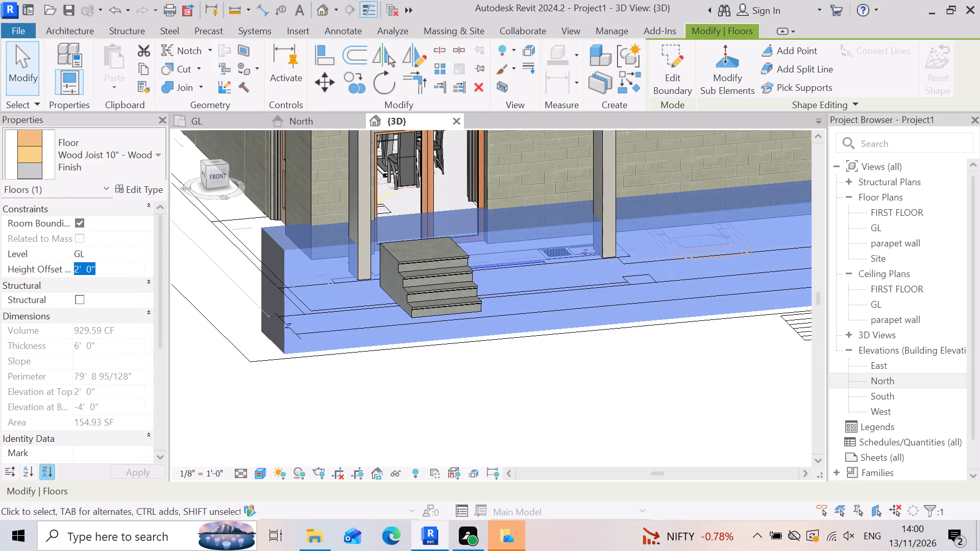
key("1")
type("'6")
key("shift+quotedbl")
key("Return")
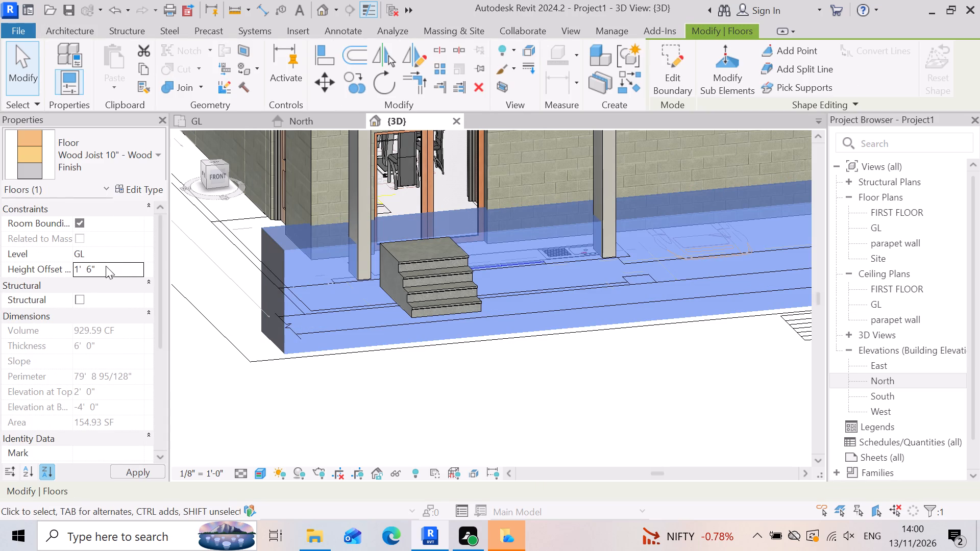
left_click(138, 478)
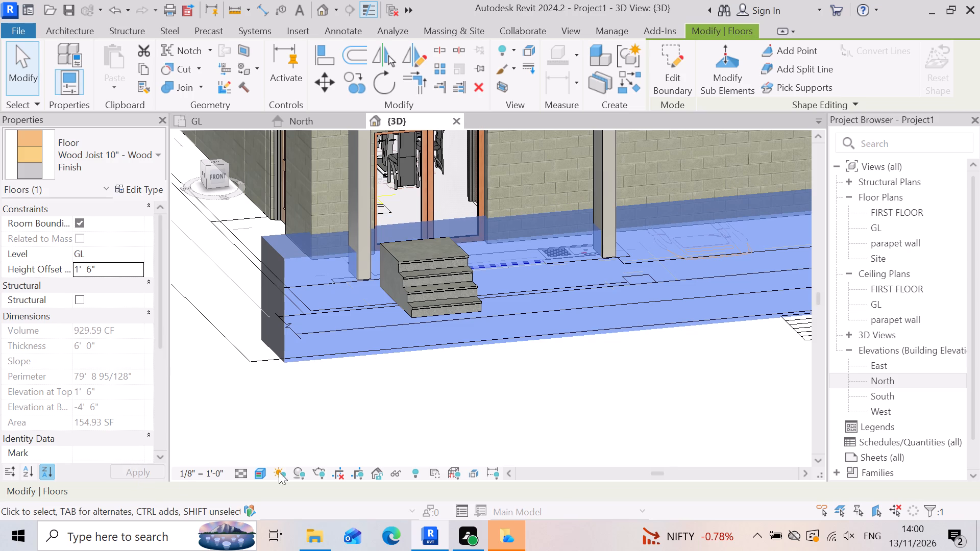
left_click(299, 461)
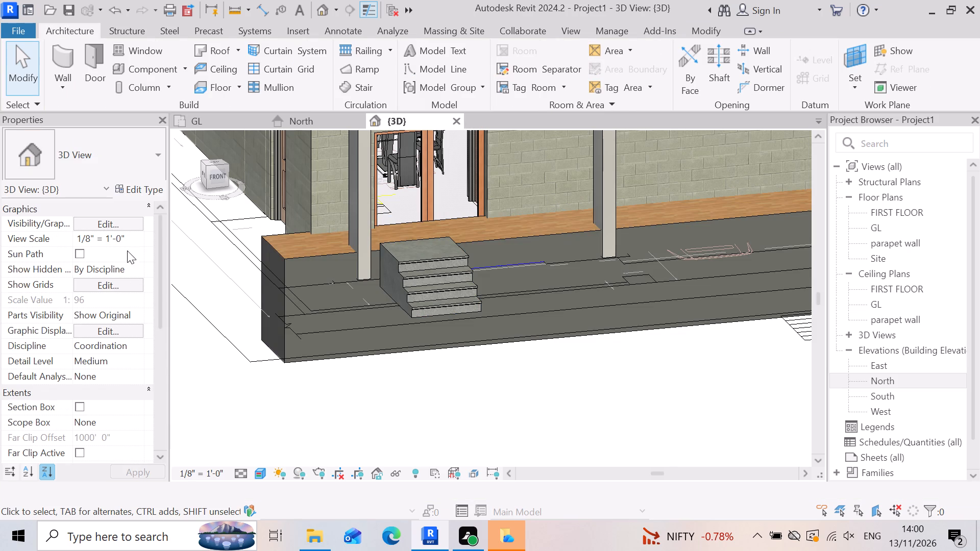
Set the front wood-finish floor's height offset from level GL to 9".
left_click(324, 310)
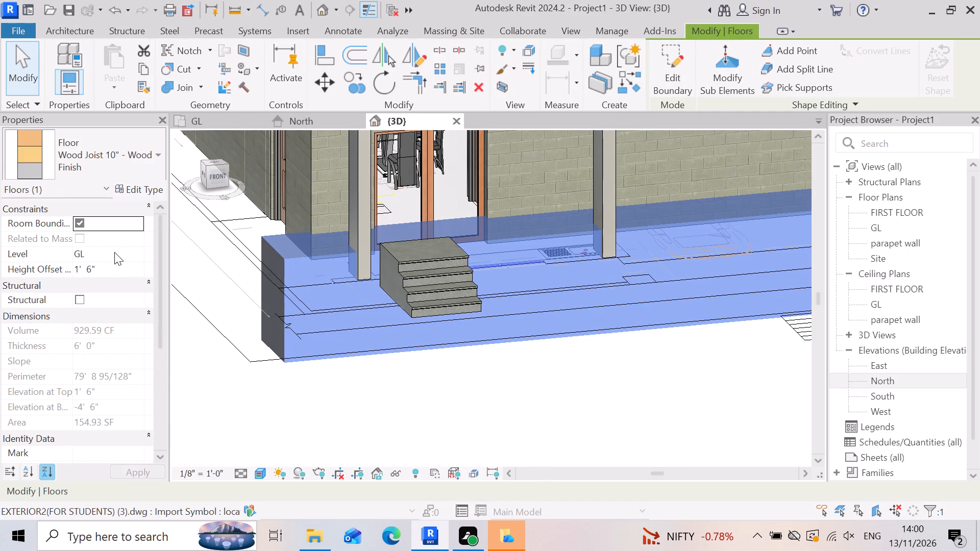
left_click(116, 261)
left_click(126, 273)
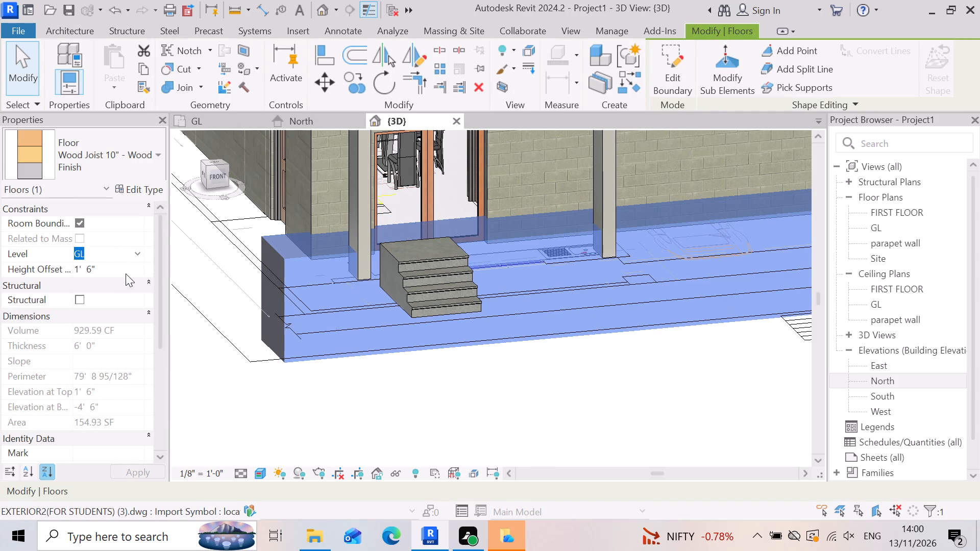
key("9")
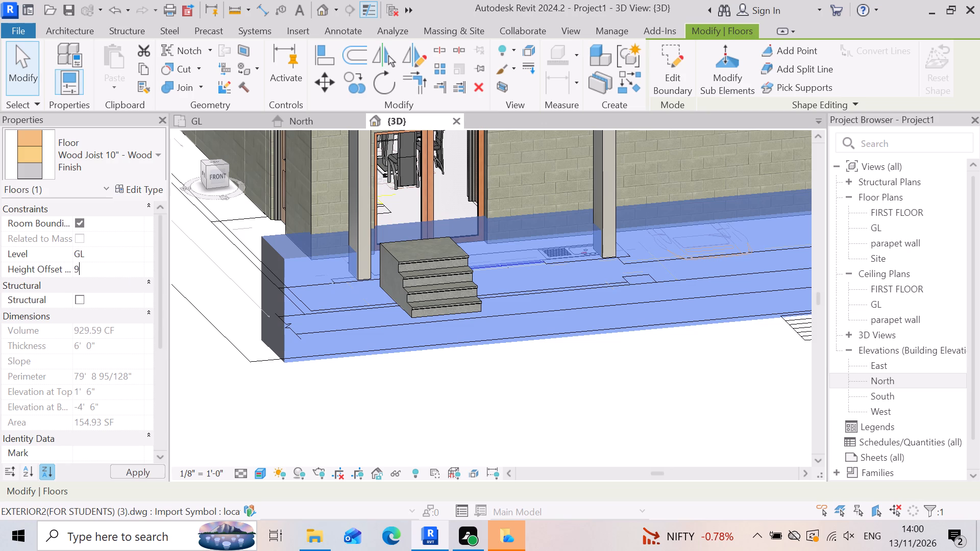
key("shift+quotedbl")
key("Return")
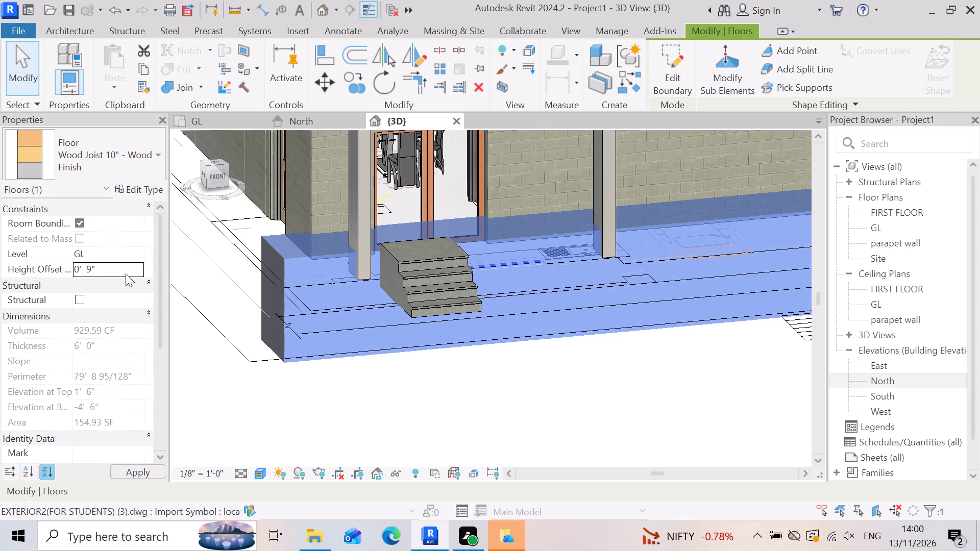
left_click(130, 465)
left_click(381, 388)
Examine from the front and from above how the precast steps and columns meet the front wood-finish floor.
scroll(383, 385, "down", 3)
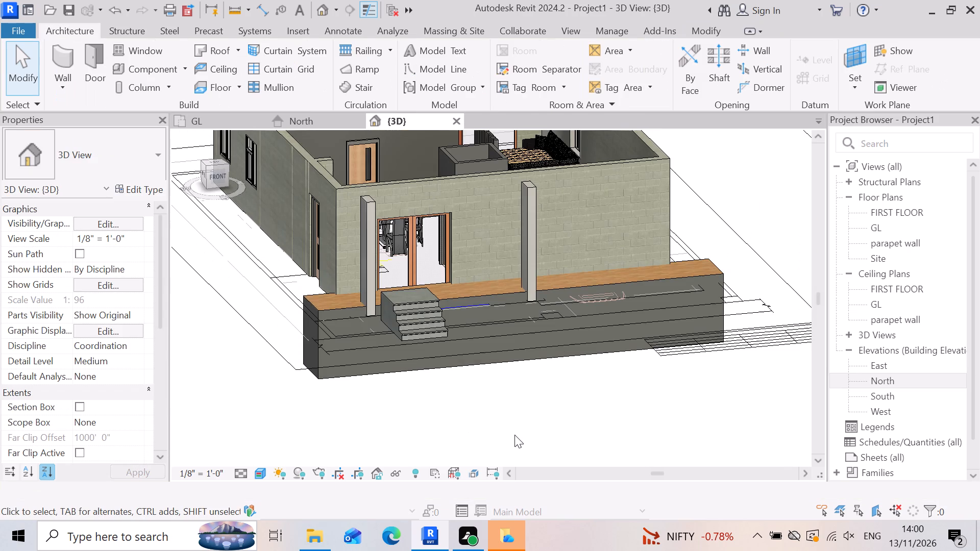
scroll(503, 345, "up", 5)
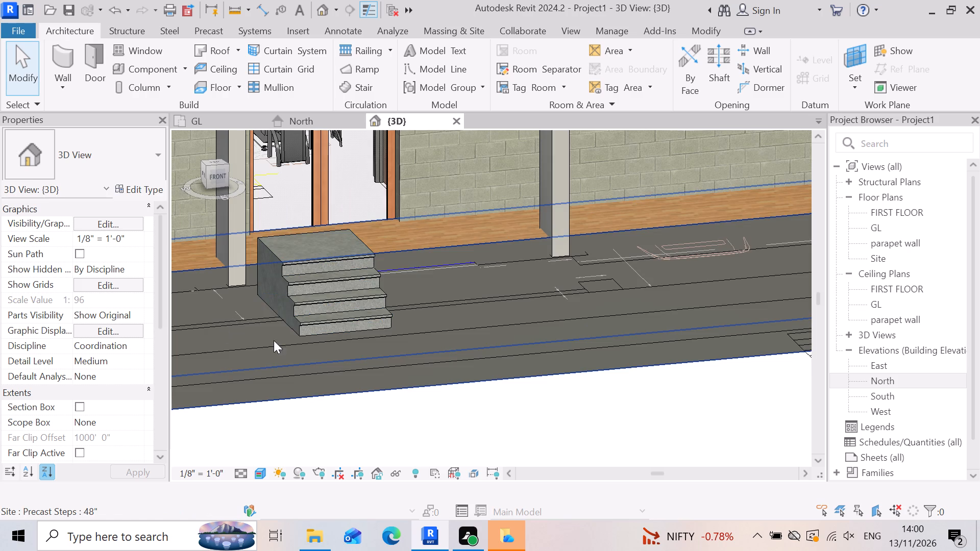
scroll(479, 316, "down", 3)
right_click_drag(516, 311, 503, 353, "shift")
middle_click_drag(516, 311, 503, 353, "shift")
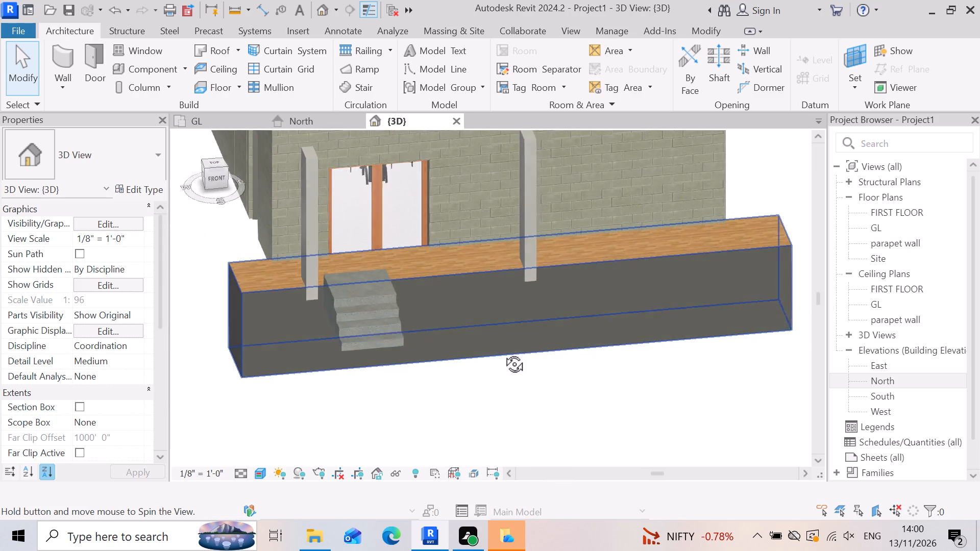
middle_click_drag(503, 353, 494, 444, "shift")
right_click_drag(503, 353, 494, 444, "shift")
scroll(368, 305, "up", 6)
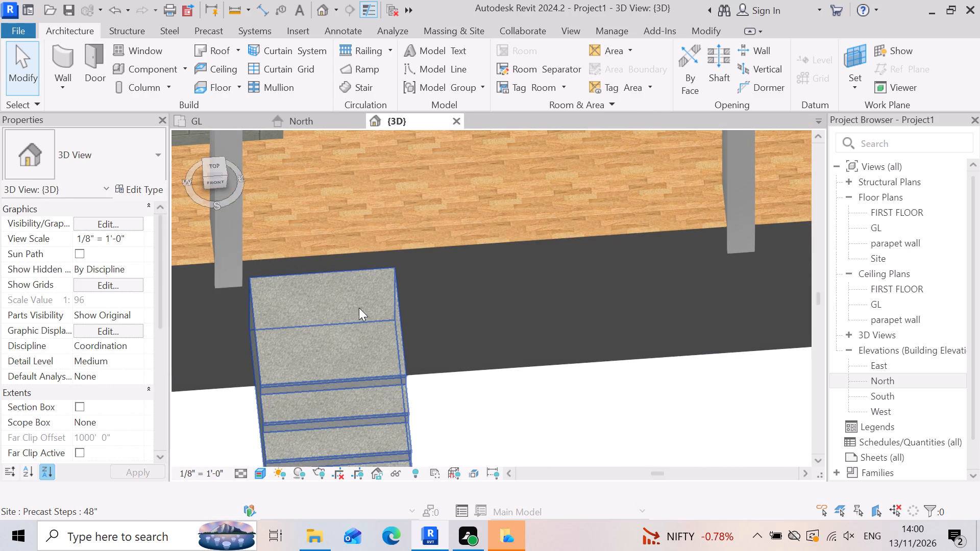
scroll(391, 302, "down", 7)
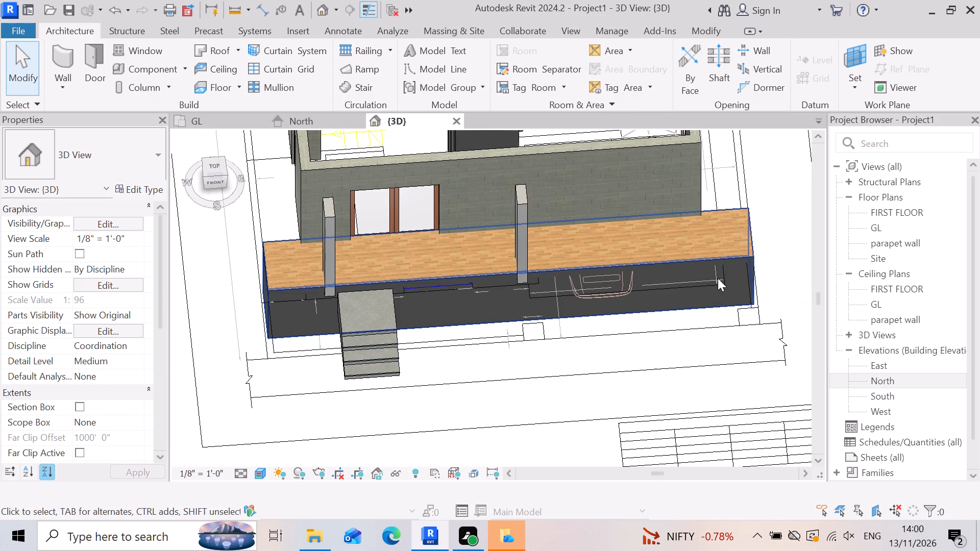
In the front floor's Wood Joist 10" - Wood Finish type, set the Oak Flooring layer's thickness to 1'.
left_click(403, 268)
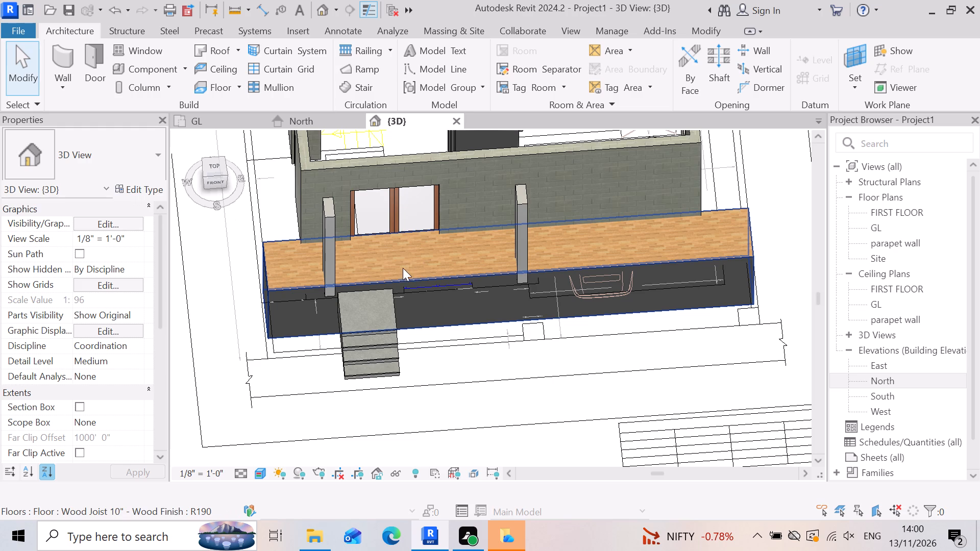
left_click(131, 186)
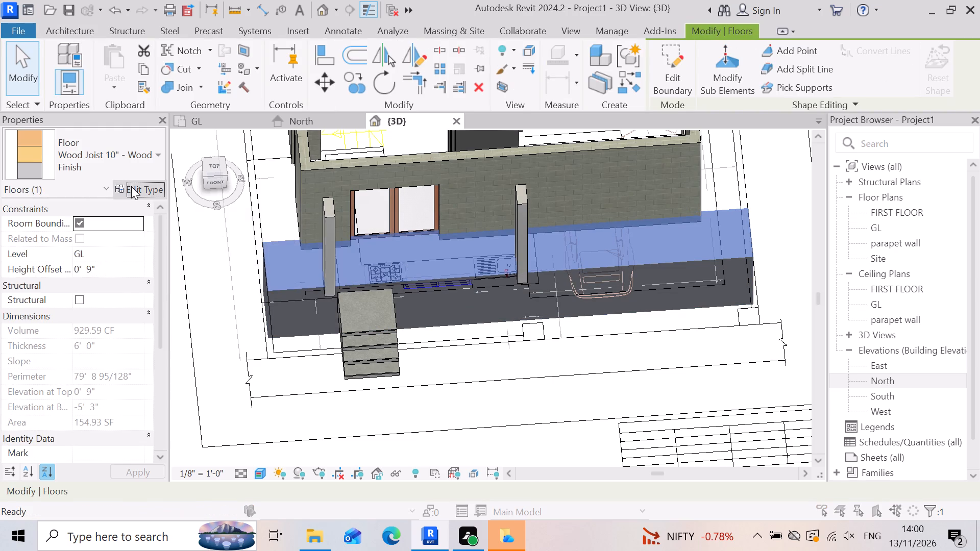
left_click(667, 188)
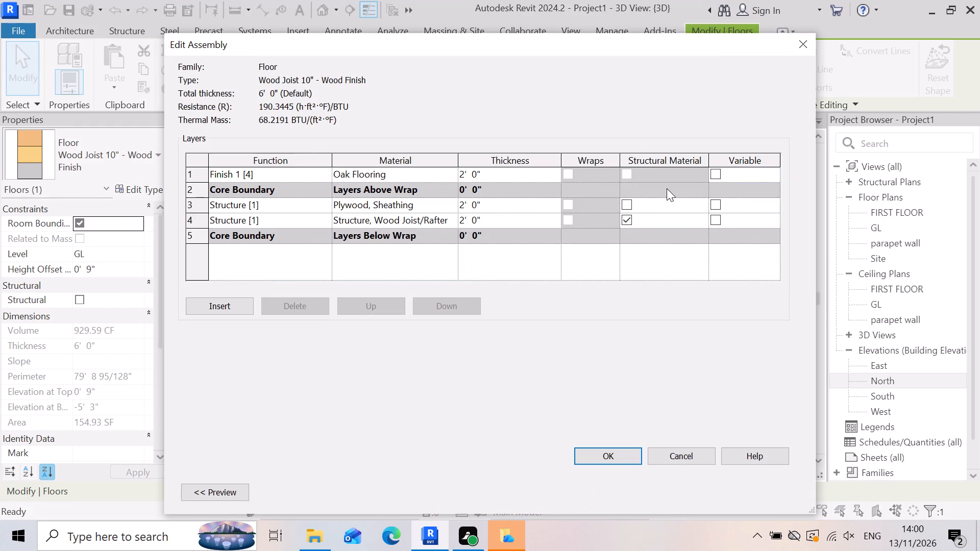
left_click(516, 177)
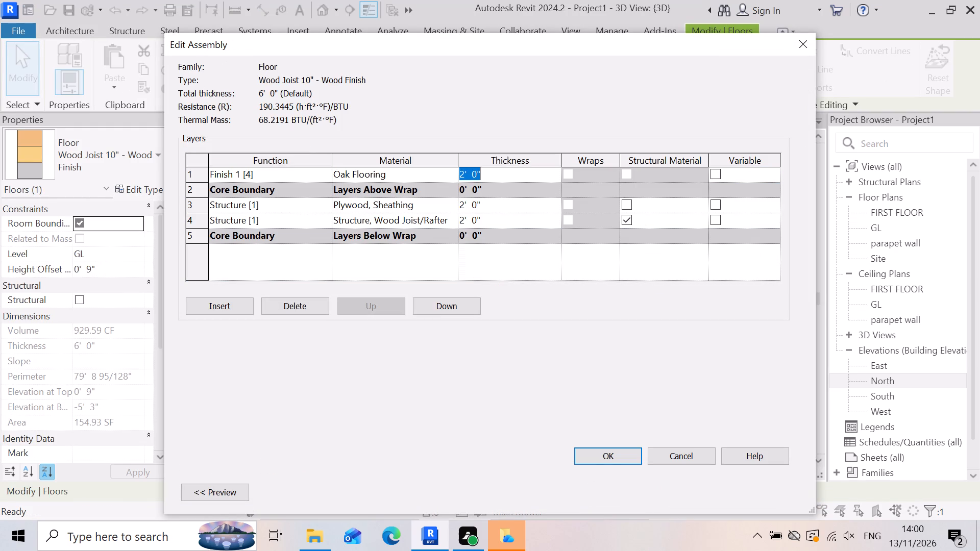
key("9")
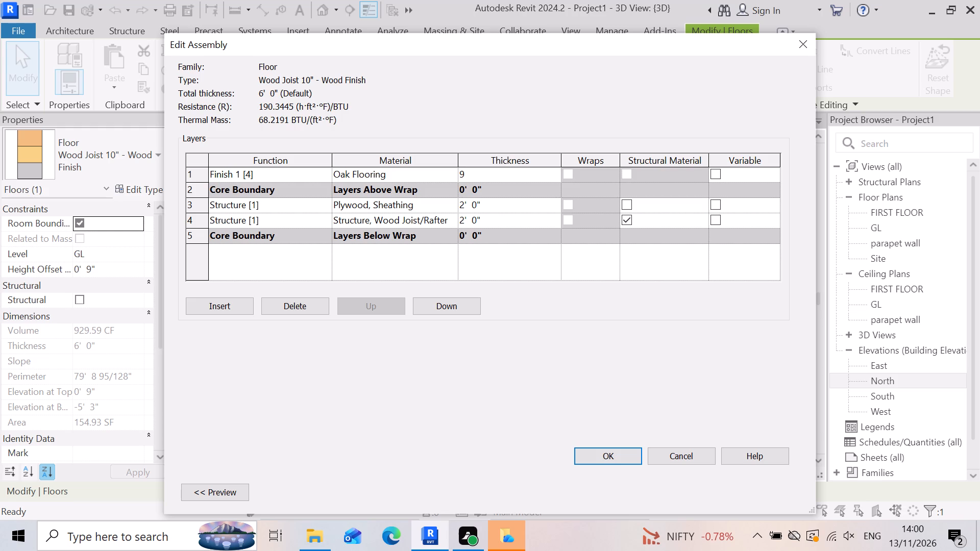
key("BackSpace")
key("1")
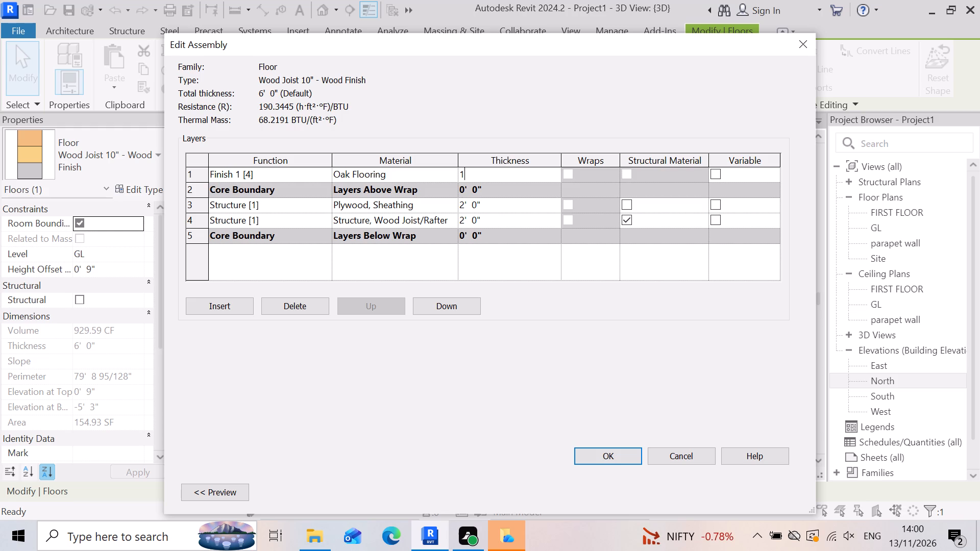
key("apostrophe")
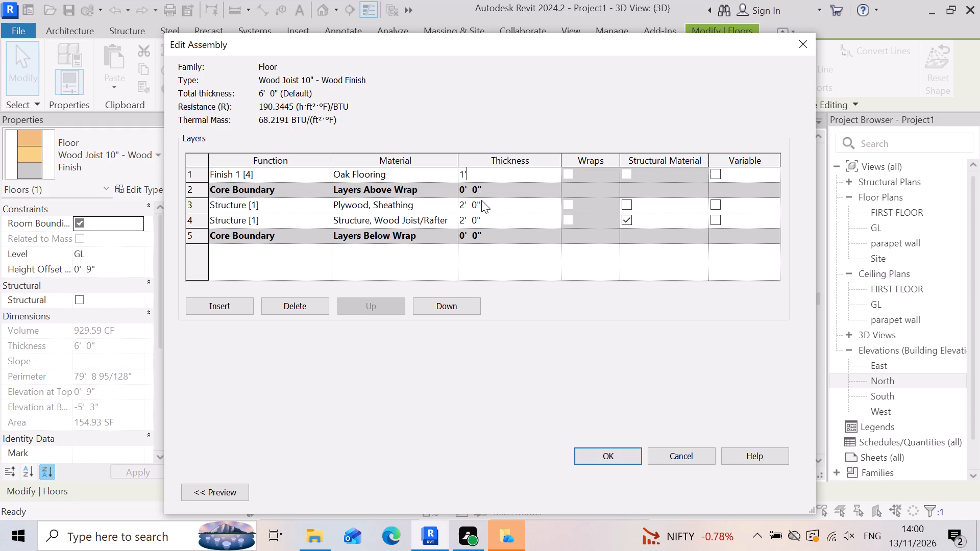
Set the Plywood, Sheathing structure layer's thickness to 1' in the same floor assembly.
left_click(484, 200)
key("BackSpace")
key("BackSpace")
key("BackSpace")
key("BackSpace")
key("BackSpace")
key("BackSpace")
key("BackSpace")
key("BackSpace")
key("BackSpace")
key("BackSpace")
key("BackSpace")
key("BackSpace")
key("BackSpace")
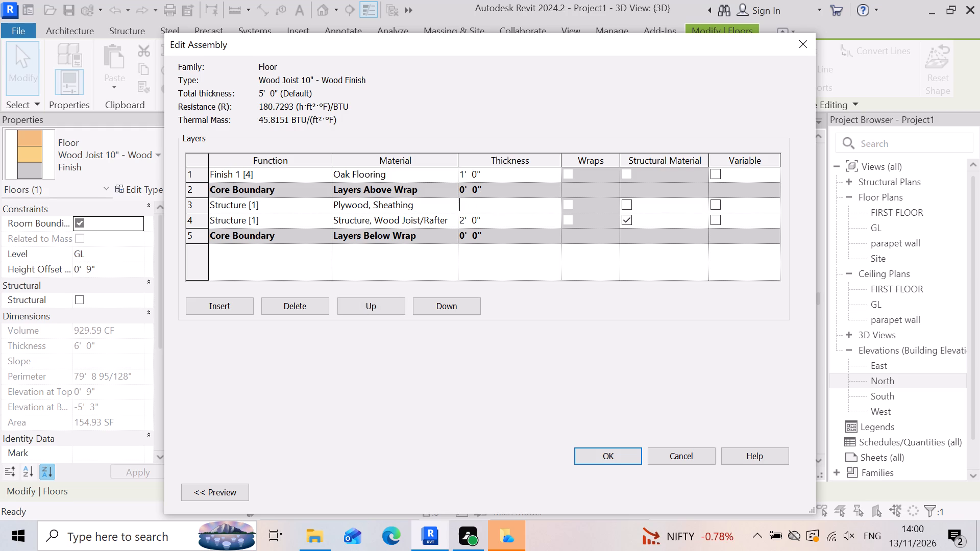
key("1")
key("apostrophe")
key("Return")
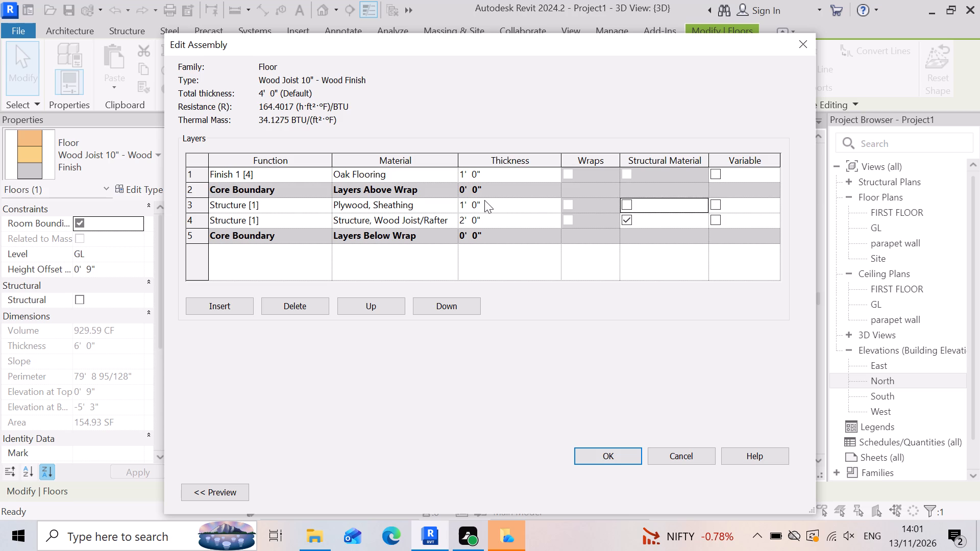
Set the Wood Joist/Rafter structure layer's thickness to 1' and apply the changes to the floor type.
left_click(502, 218)
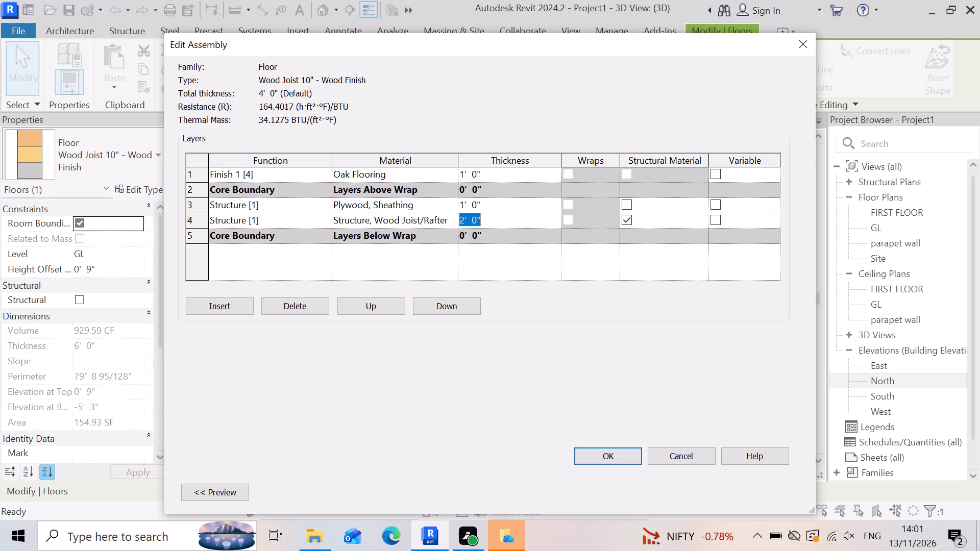
key("BackSpace")
key("1")
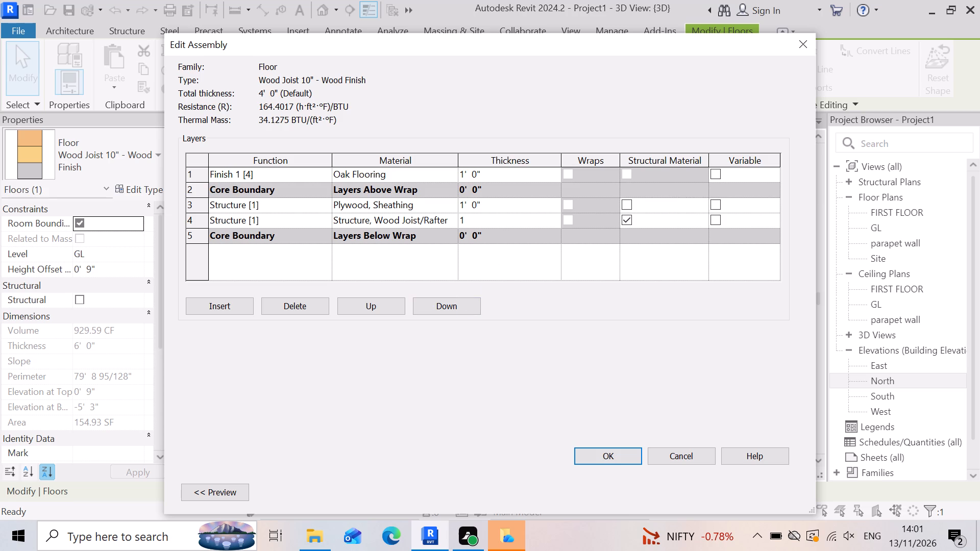
key("apostrophe")
key("Return")
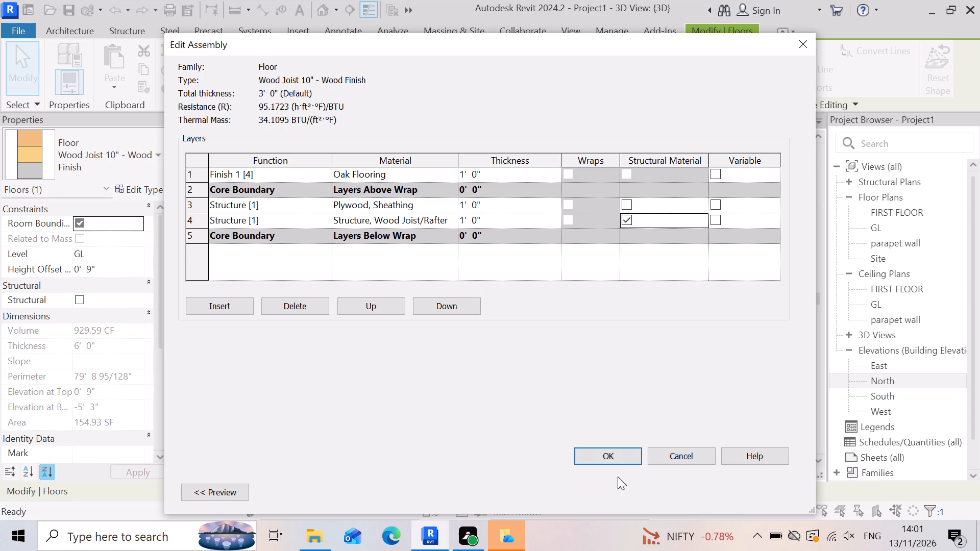
left_click(607, 457)
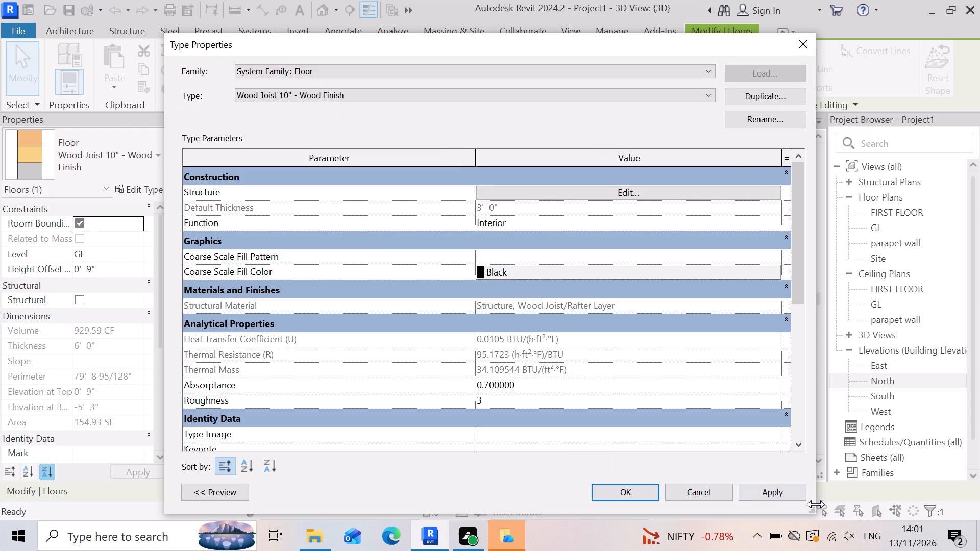
left_click(761, 493)
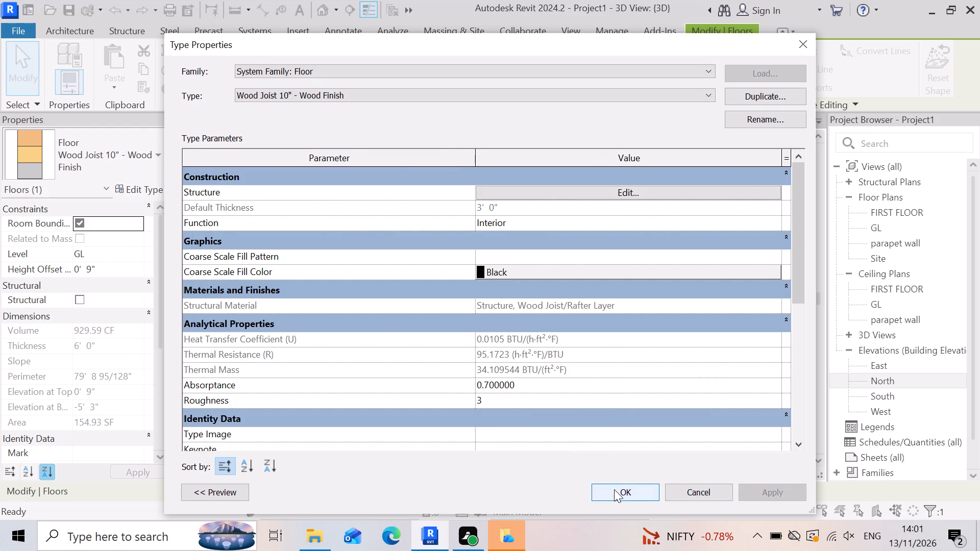
left_click(614, 489)
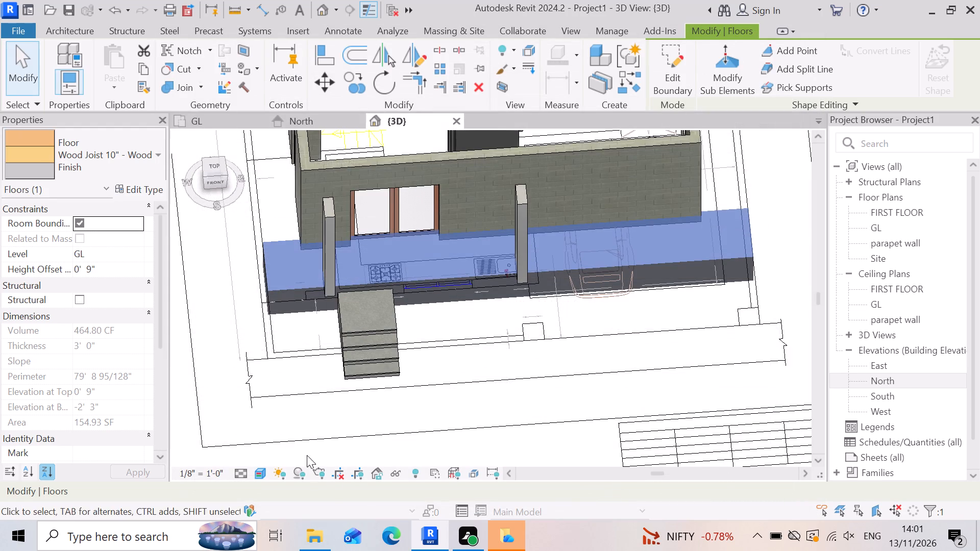
Examine from several angles how the thinner front wood-finish floor meets the precast steps and columns.
scroll(247, 314, "up", 6)
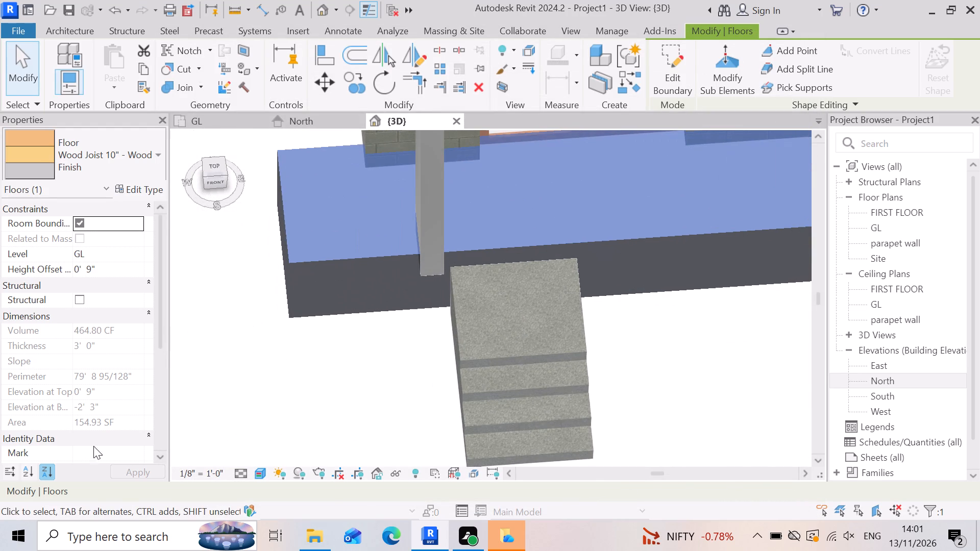
scroll(449, 355, "down", 4)
left_click(308, 428)
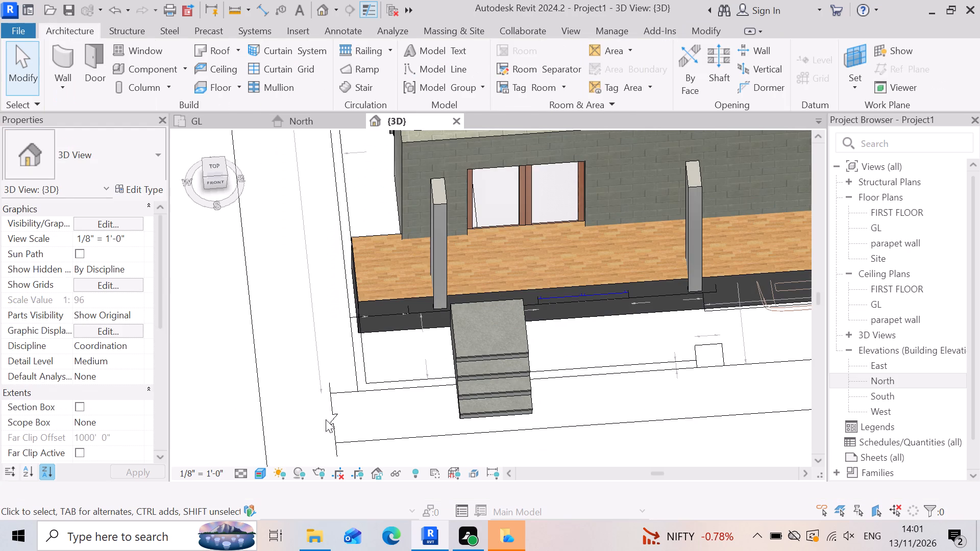
scroll(526, 283, "up", 5)
scroll(353, 351, "up", 3)
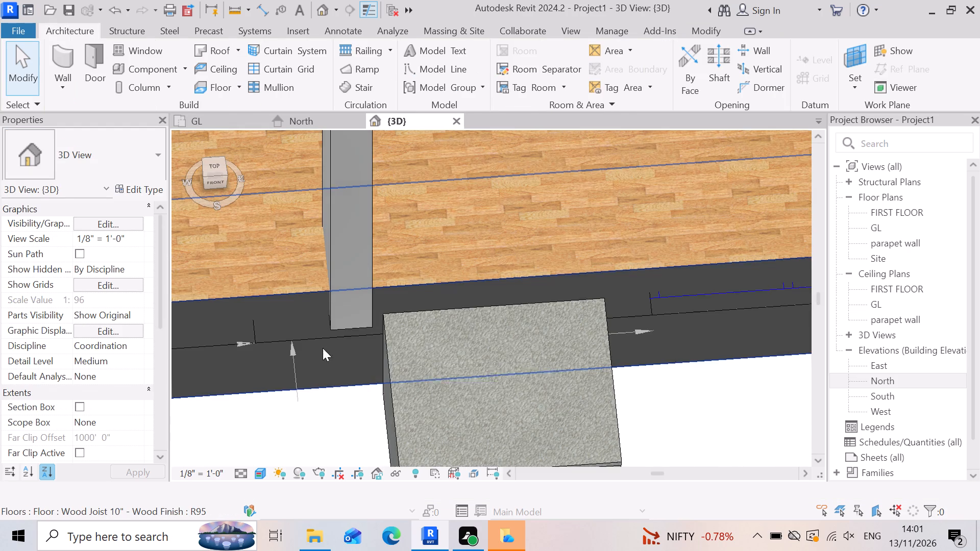
scroll(505, 383, "down", 7)
scroll(415, 400, "down", 3)
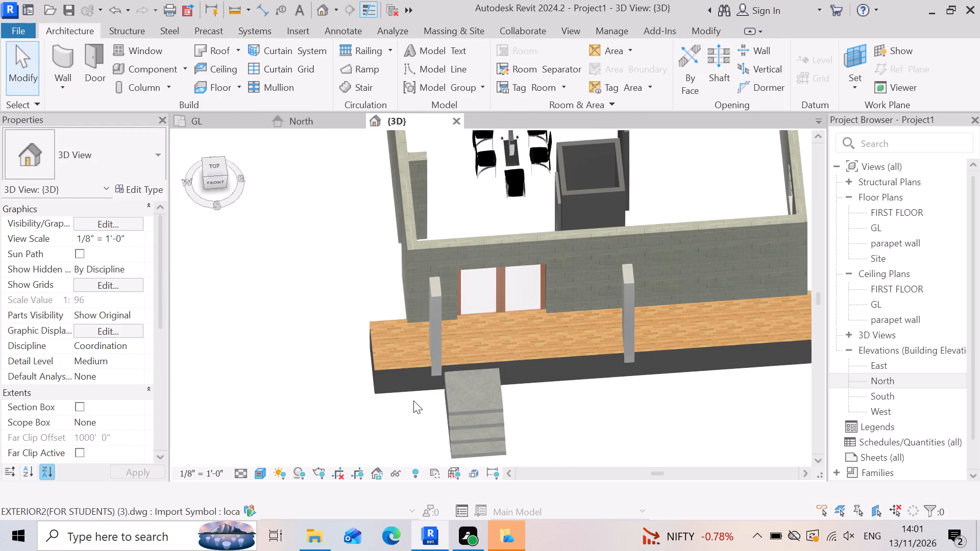
scroll(389, 411, "down", 2)
middle_click_drag(377, 426, 362, 419, "shift")
right_click_drag(374, 424, 362, 419, "shift")
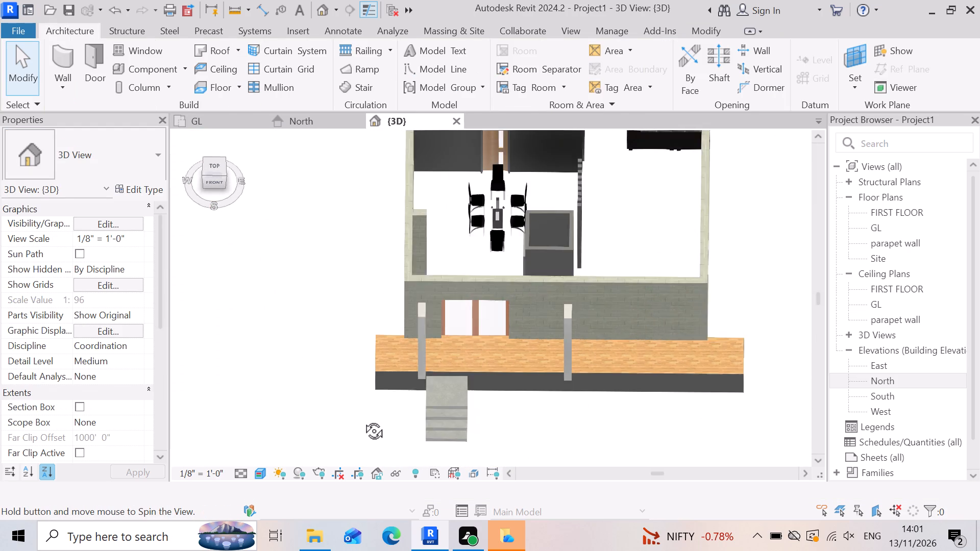
middle_click_drag(362, 419, 430, 348, "shift")
right_click_drag(362, 419, 430, 348, "shift")
scroll(544, 492, "up", 3)
scroll(519, 414, "up", 2)
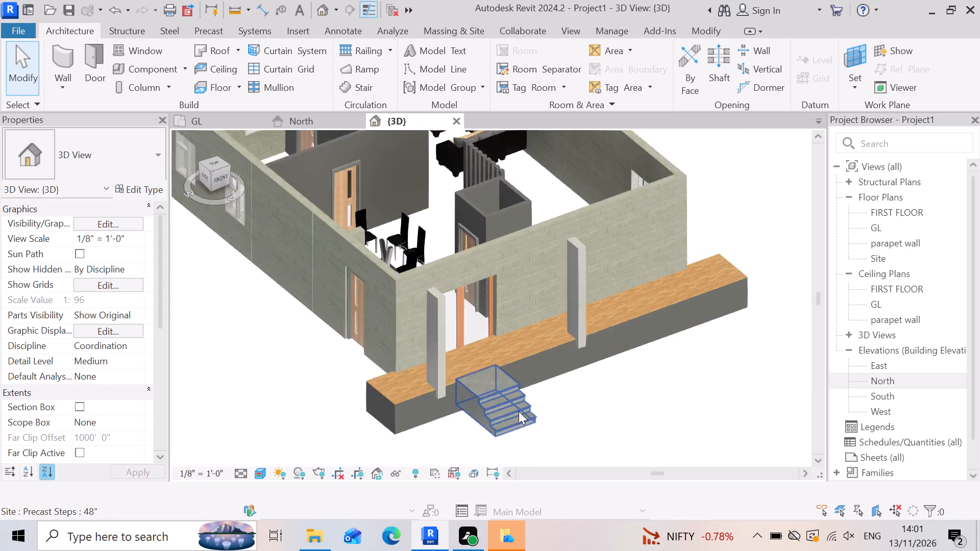
scroll(519, 411, "up", 3)
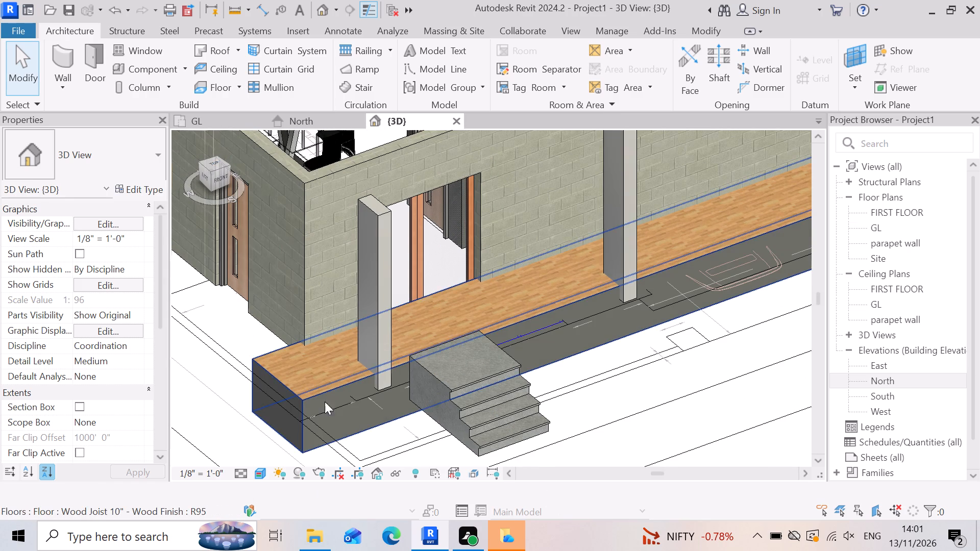
scroll(454, 420, "up", 3)
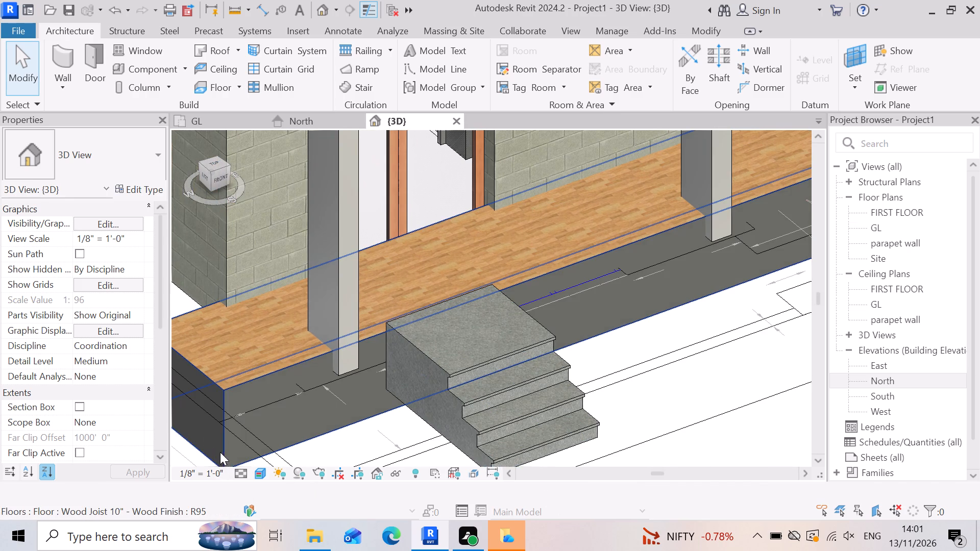
scroll(603, 361, "down", 4)
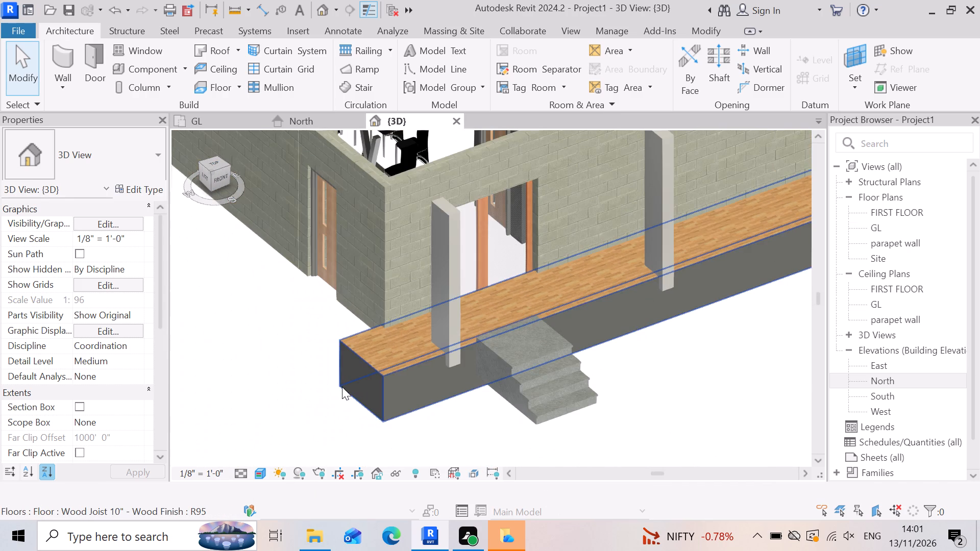
scroll(344, 384, "down", 2)
scroll(599, 413, "down", 3)
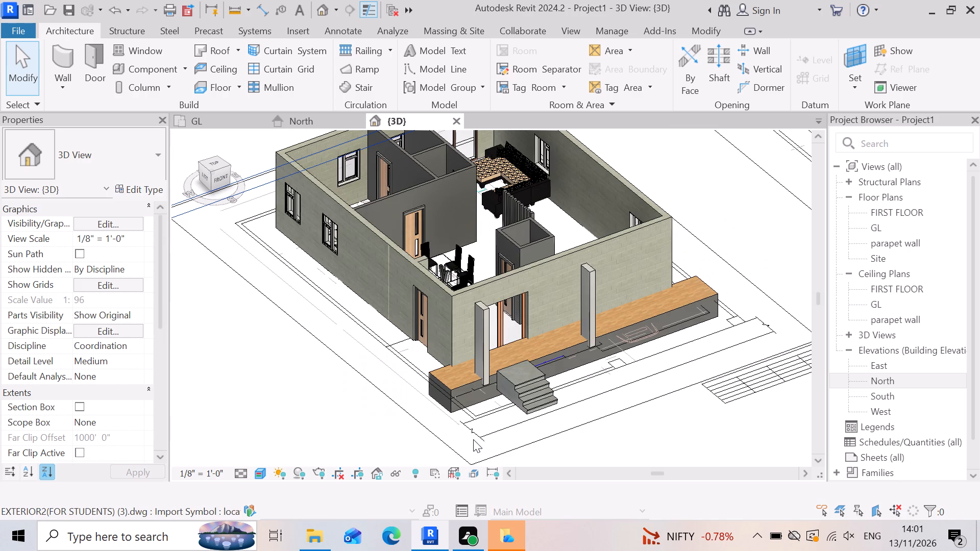
right_click_drag(470, 434, 394, 389)
middle_click_drag(464, 426, 394, 389, "shift")
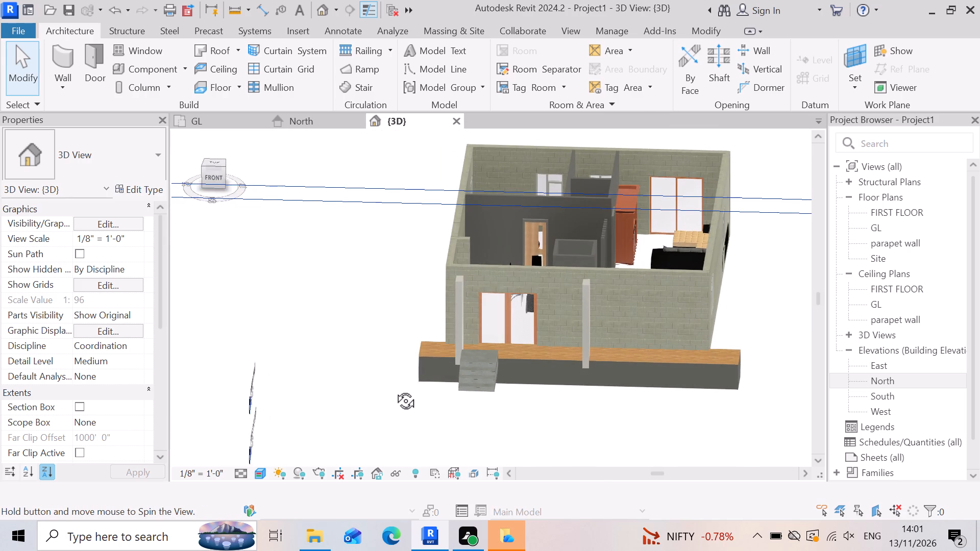
middle_click_drag(394, 389, 389, 417, "shift")
right_click_drag(394, 389, 389, 417)
scroll(643, 395, "up", 6)
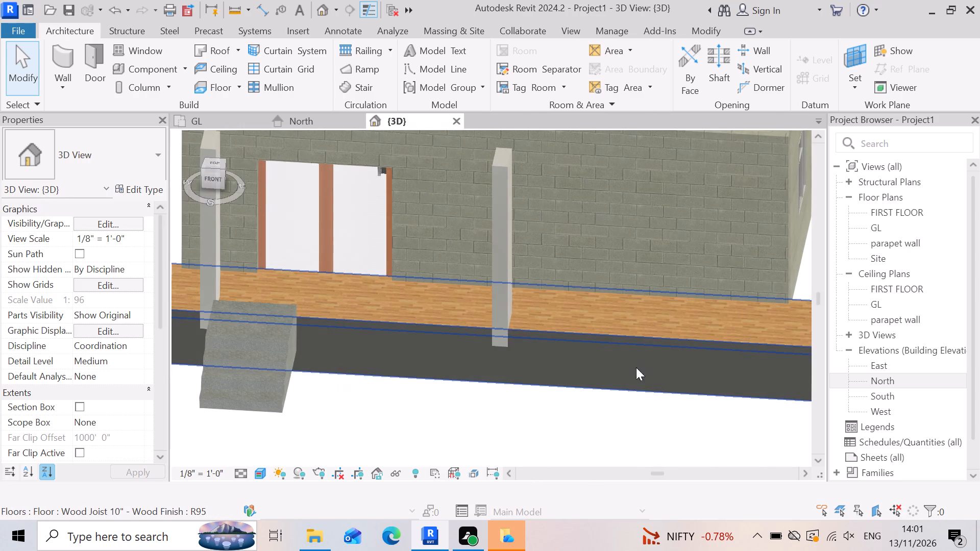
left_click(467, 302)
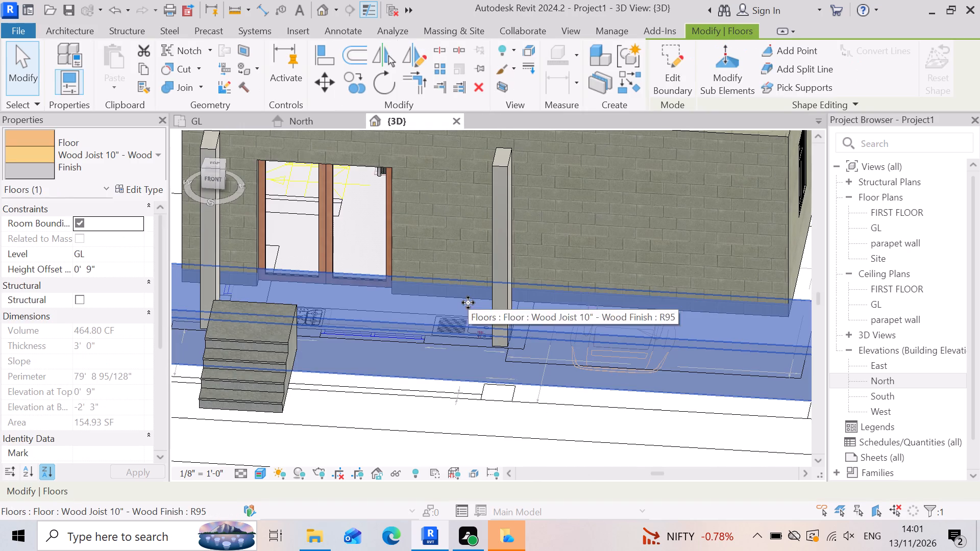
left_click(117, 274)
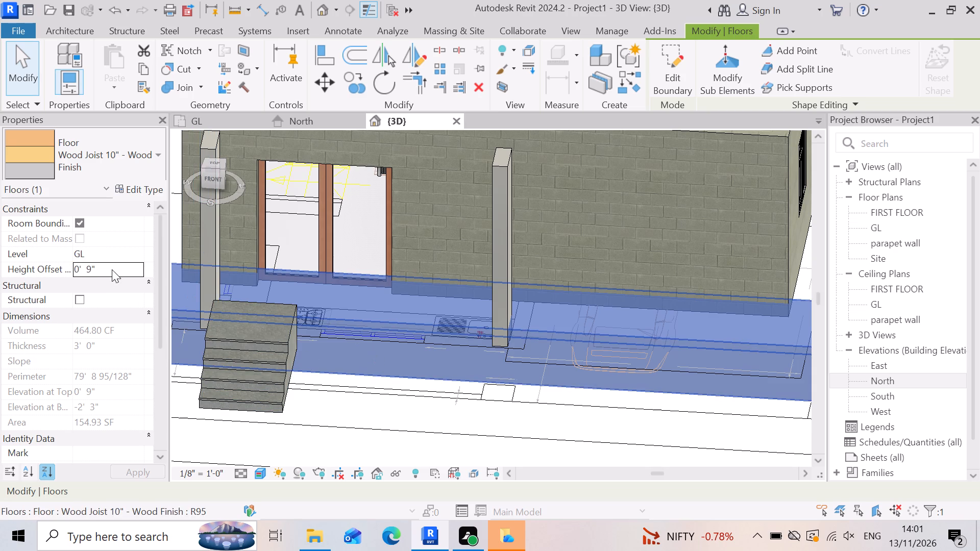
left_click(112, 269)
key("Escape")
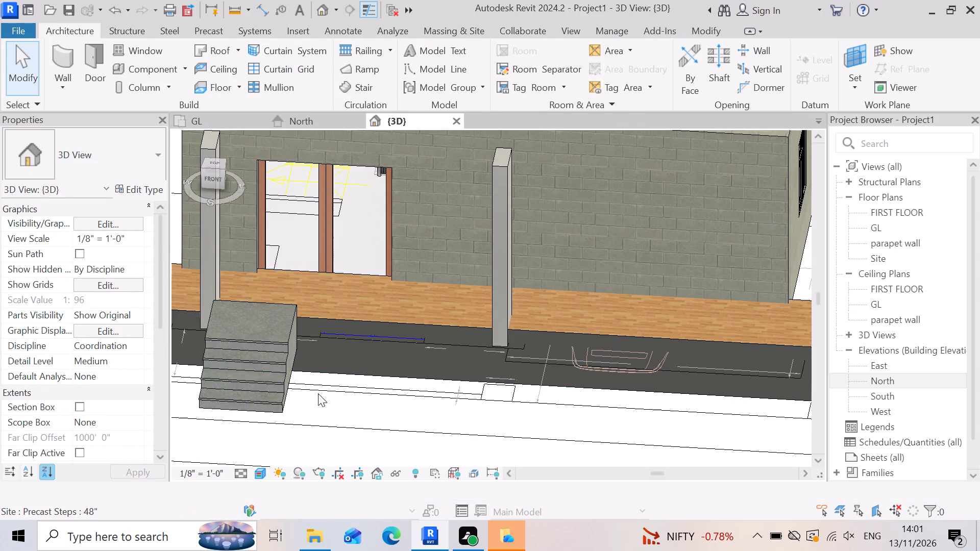
Nudge the 48" Precast Steps outward, perpendicular to the front wood-finish floor, until they stand clear of its front face.
scroll(320, 385, "up", 2)
scroll(510, 328, "down", 5)
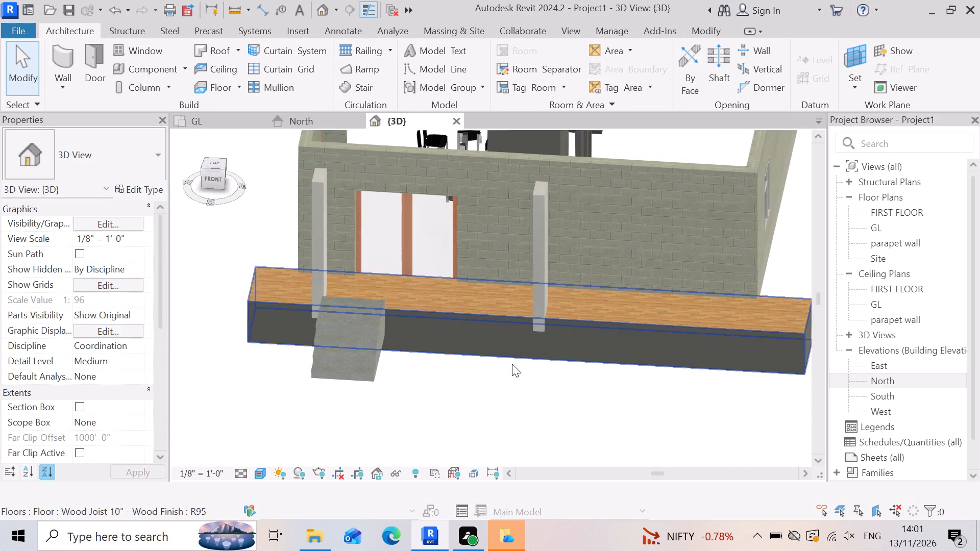
middle_click_drag(465, 410, 546, 347, "shift")
right_click_drag(458, 402, 546, 347, "shift")
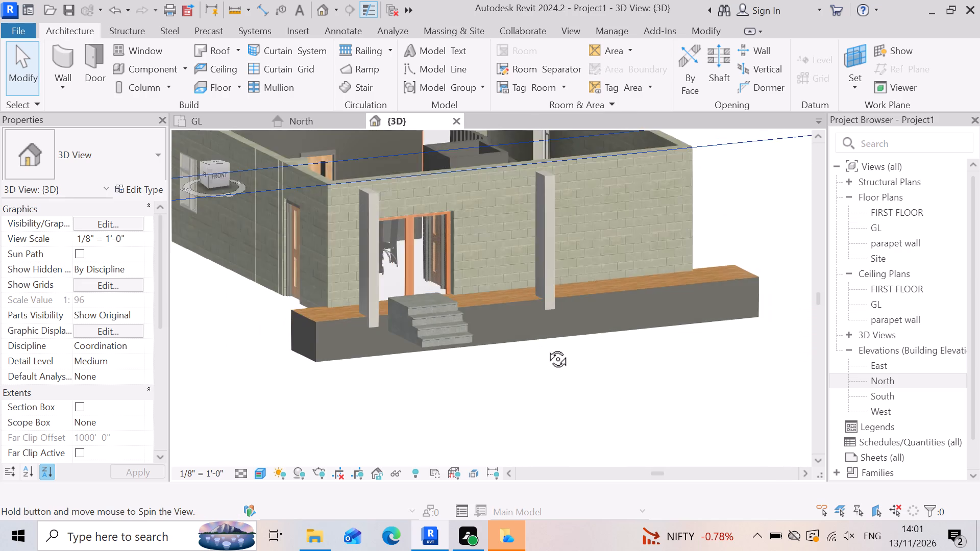
middle_click_drag(546, 347, 555, 344, "shift")
right_click_drag(546, 347, 555, 344, "shift")
scroll(475, 378, "up", 6)
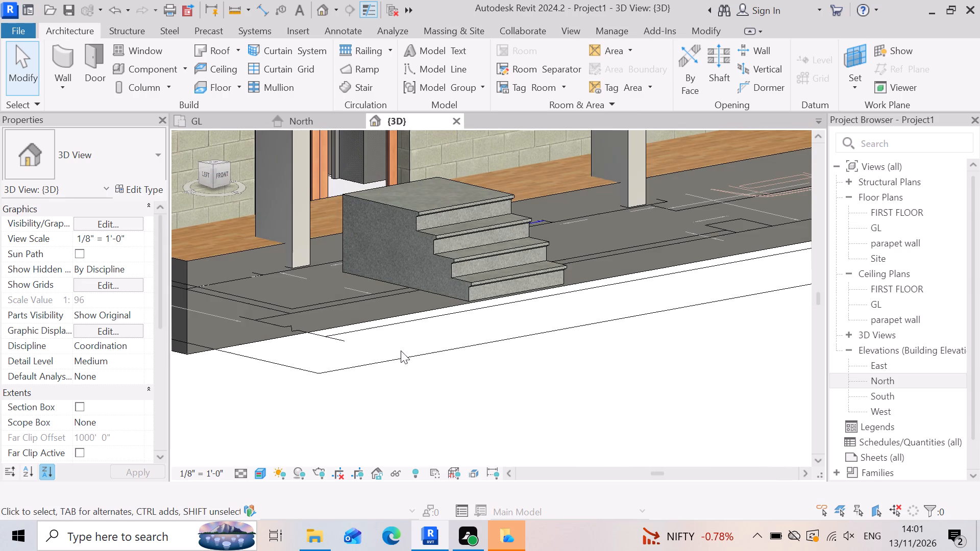
left_click(438, 287)
key("Down")
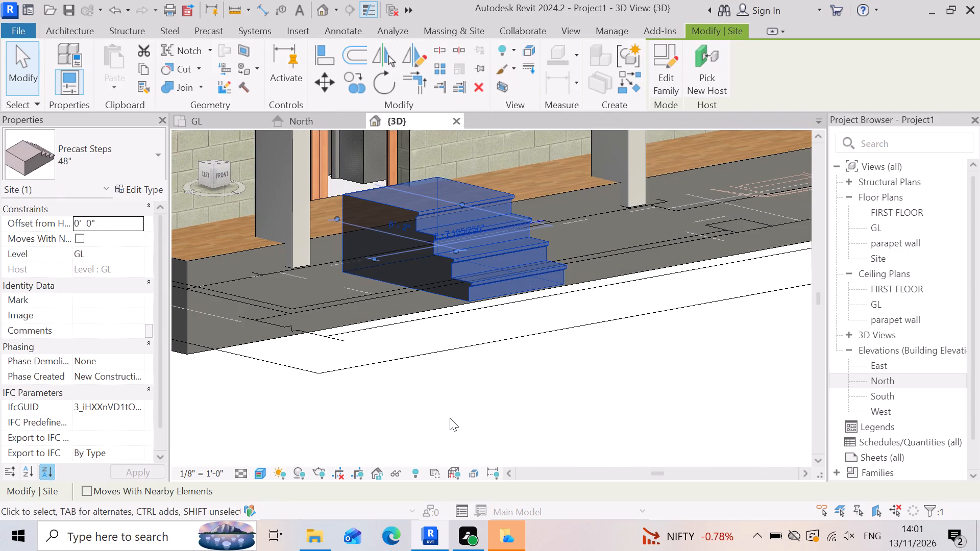
key("Down")
key("Down")
key("Down")
key("Down")
key("Down")
key("Down")
key("Down")
key("Down")
key("Down")
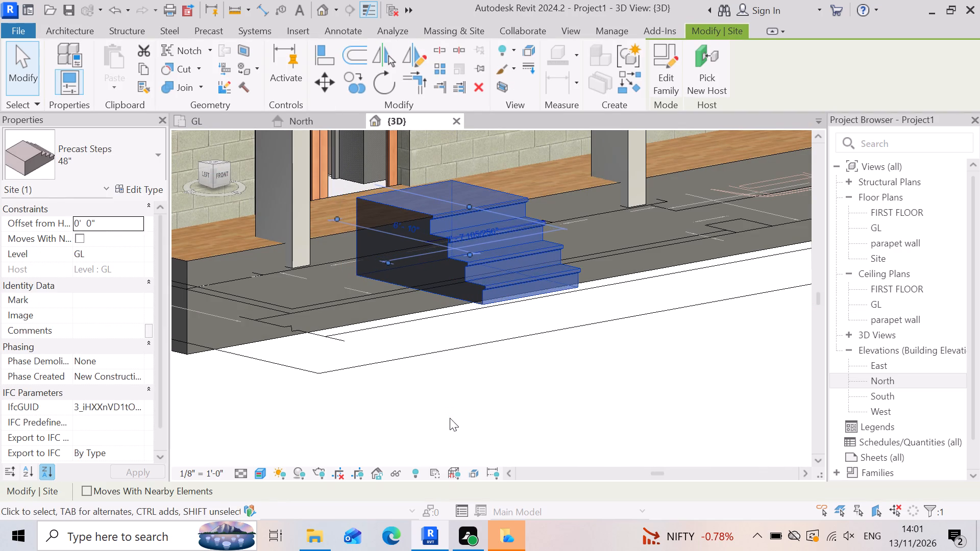
key("Down")
key("Down")
key("Down")
key("Down")
key("Down")
key("Down")
key("Down")
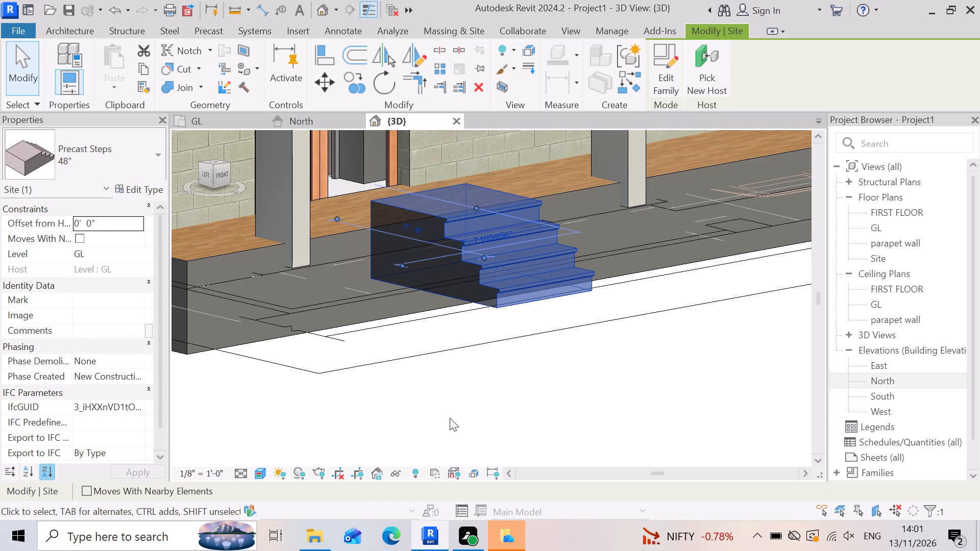
key("Down")
key("Down")
key("Down")
key("Down")
key("Down")
key("Down")
key("Down")
key("Down")
key("Down")
key("Down")
key("Down")
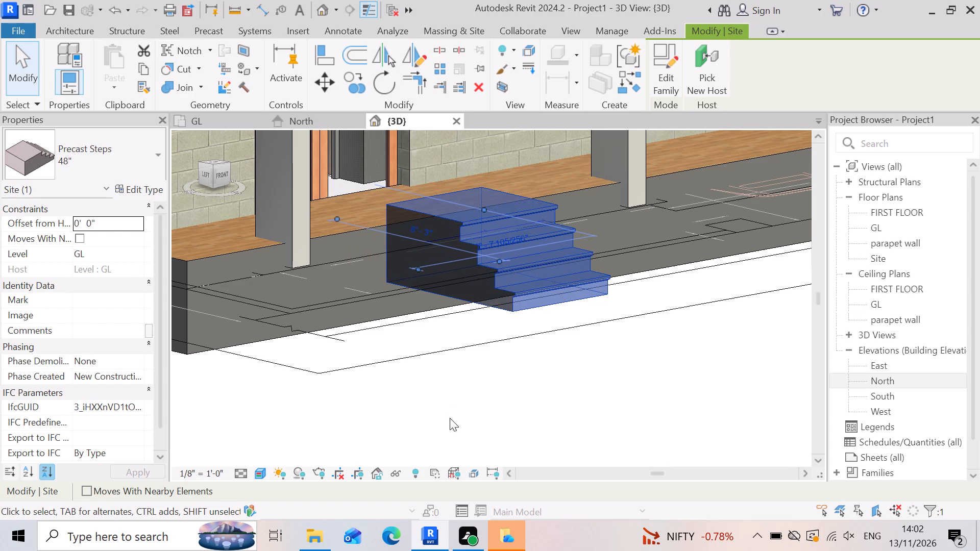
key("Down")
key("Down")
key("Down")
key("Down")
key("Down")
key("Down")
key("Down")
key("Down")
key("Down")
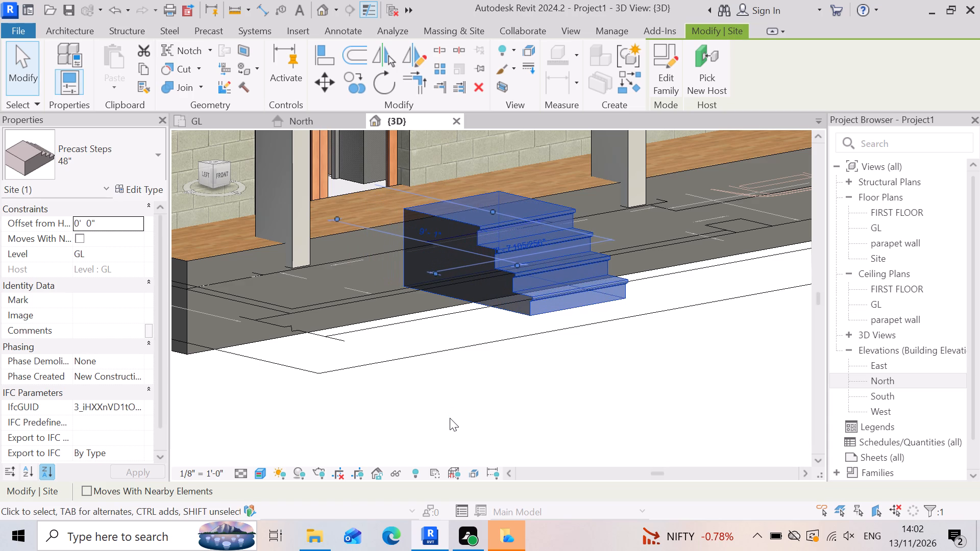
key("Down")
key("Down")
key("Down")
key("Down")
key("Down")
key("Down")
key("Down")
key("Down")
key("Down")
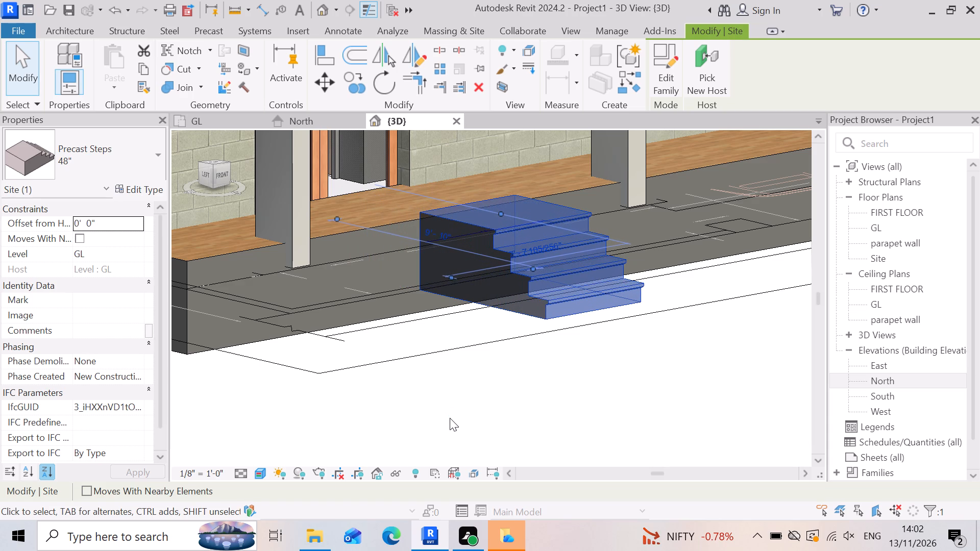
key("Down")
key("Down")
key("Down")
key("Down")
key("Down")
key("Down")
key("Down")
key("Down")
key("Down")
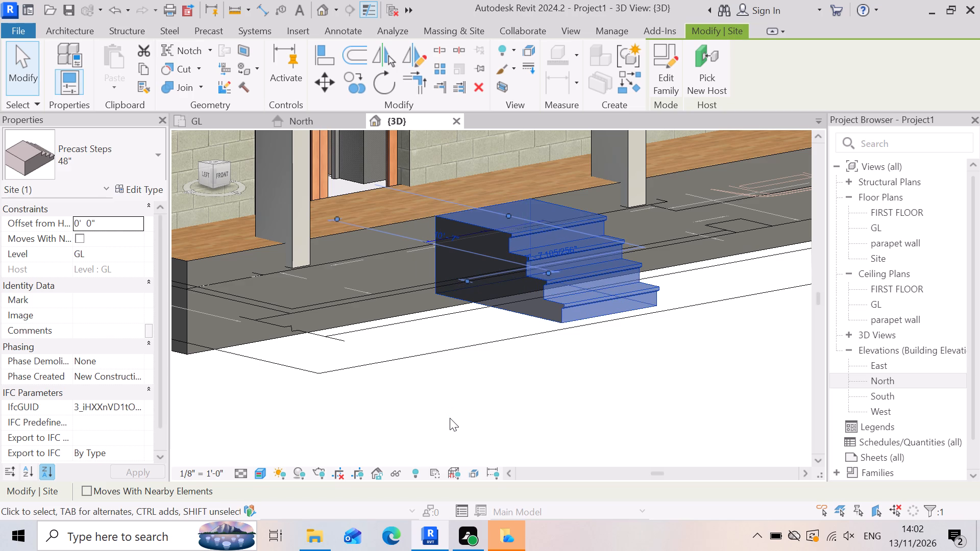
key("Down")
key("Down")
key("Down")
key("Down")
key("Down")
key("Down")
key("Down")
key("Down")
key("Down")
key("Down")
key("Down")
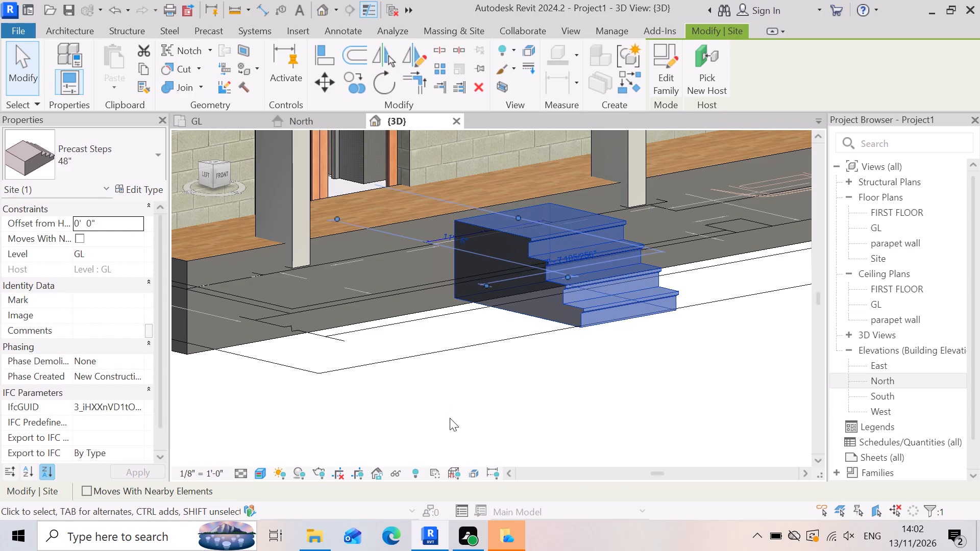
key("Down")
key("Down")
key("Down")
key("Down")
key("Down")
key("Down")
key("Down")
key("Down")
key("Down")
key("Down")
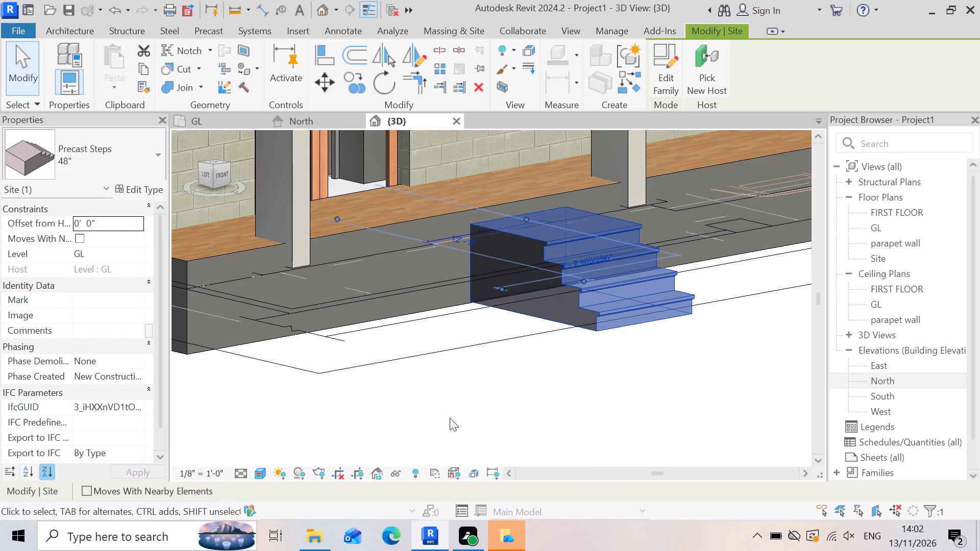
key("Down")
key("Down")
key("Down")
key("Down")
key("Down")
key("Down")
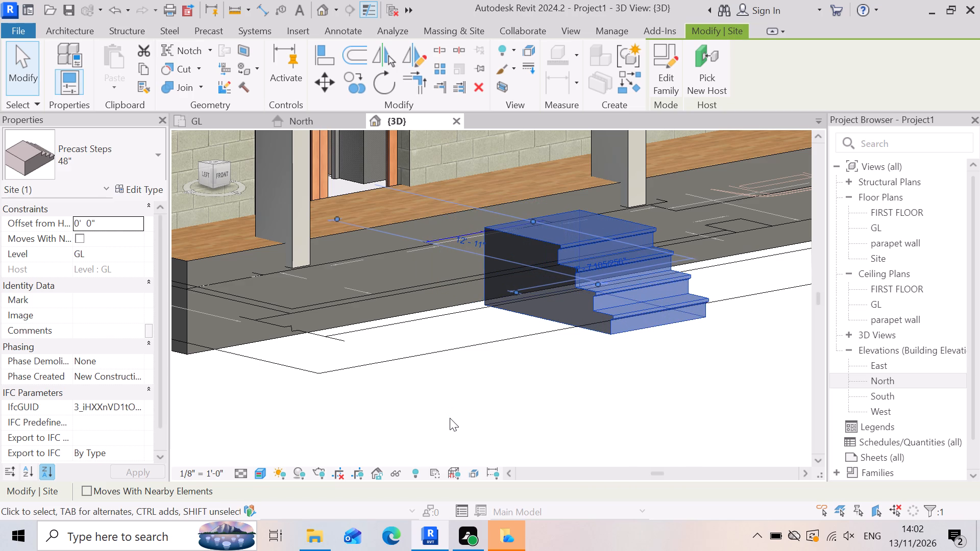
Nudge the precast steps slightly sideways along the front floor, toward the column nearest the house's corner.
key("Left")
key("Left")
key("Left")
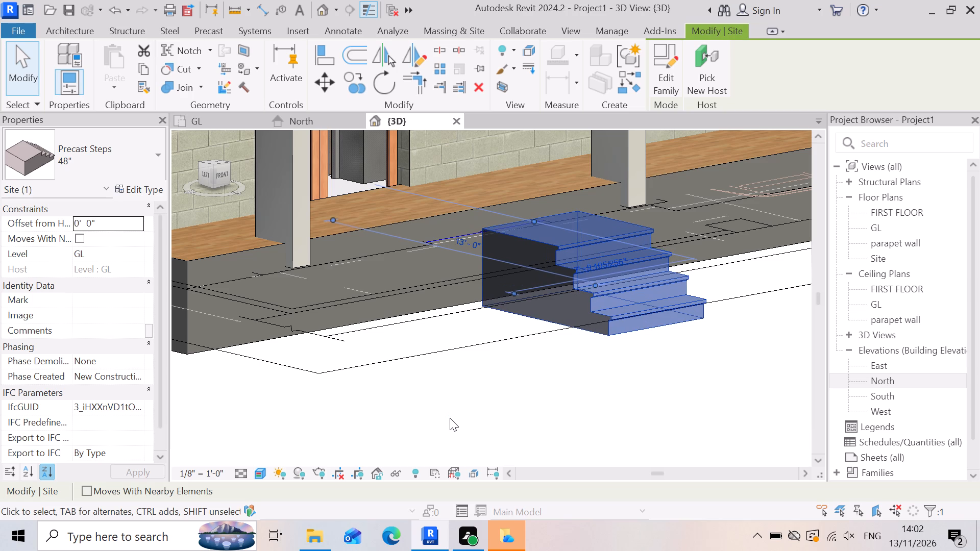
key("Left")
key("Left")
key("Left")
key("Left")
Nudge the precast steps partway back toward the front face of the wood-finish floor and deselect them.
key("Up")
key("Down")
key("Up")
key("Up")
key("Up")
key("Up")
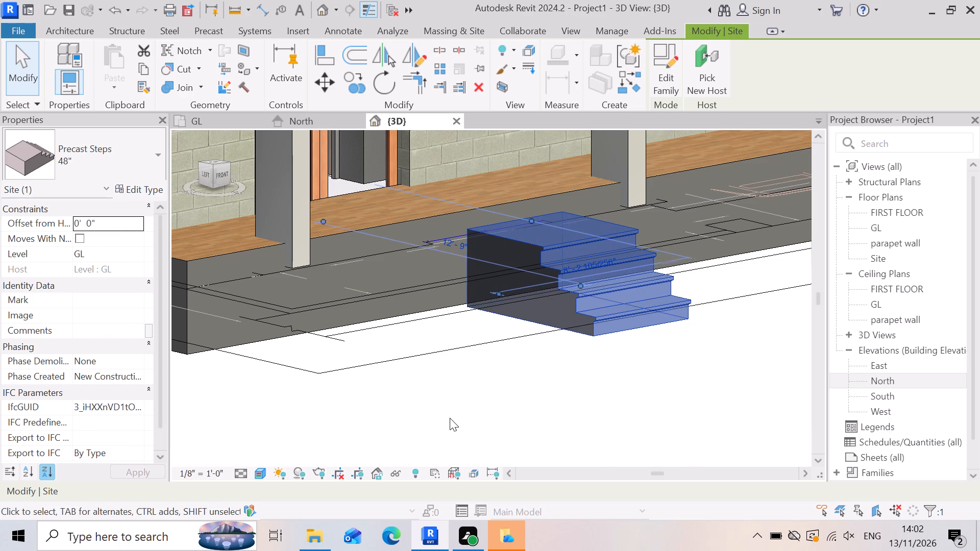
key("Up")
key("Up")
key("Up")
key("Up")
key("Up")
key("Up")
key("Up")
key("Up")
key("Up")
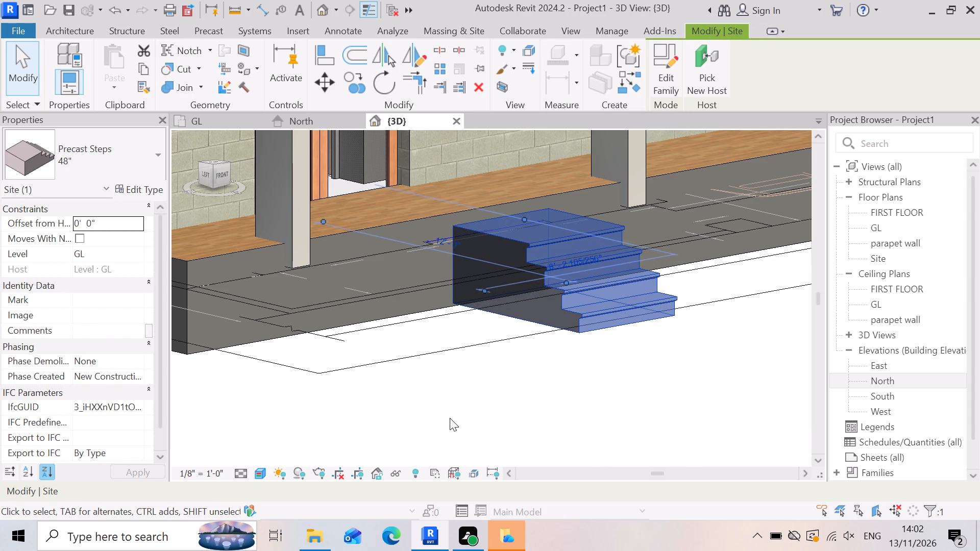
key("Up")
key("Up")
key("Up")
key("Up")
key("Up")
key("Up")
key("Up")
key("Up")
key("Up")
key("Up")
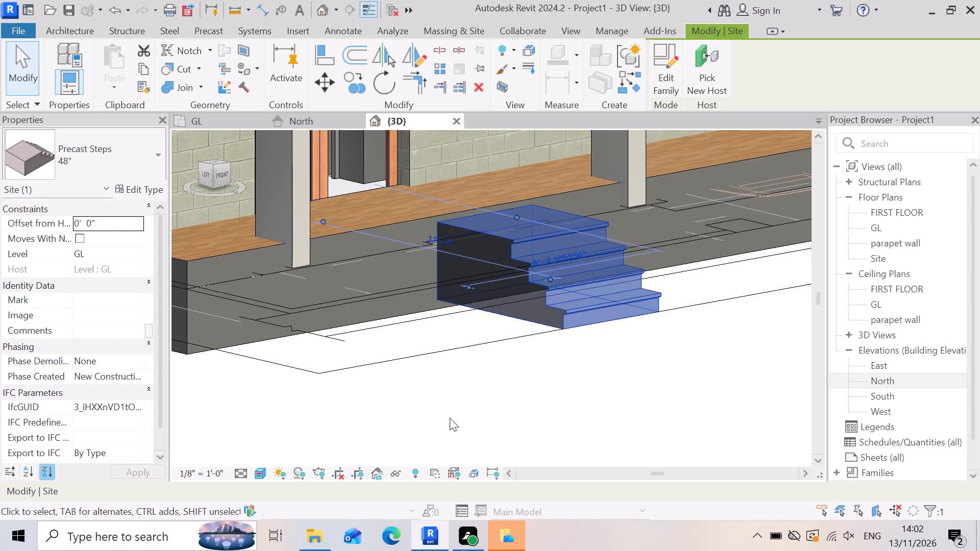
key("Up")
key("Up")
key("Up")
key("Up")
key("Up")
key("Up")
key("Up")
key("Up")
key("Up")
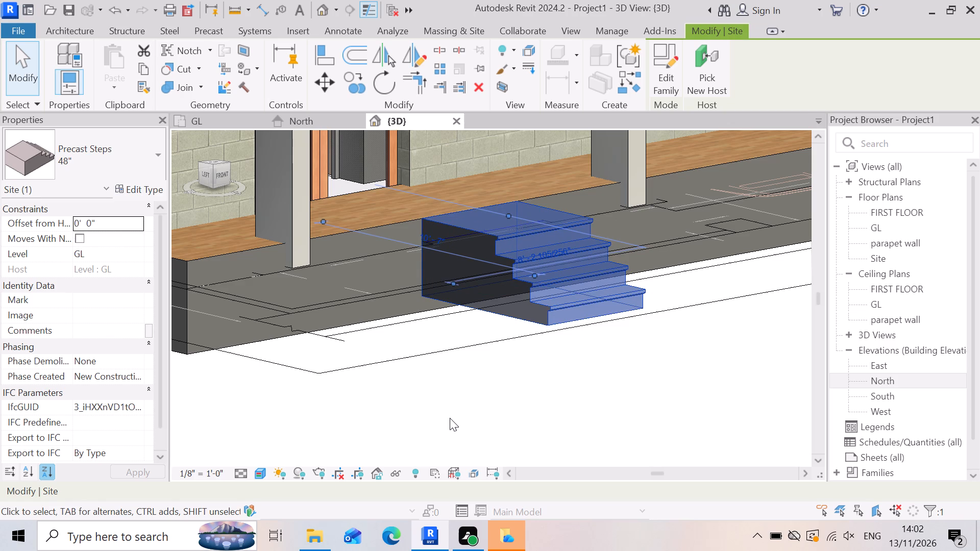
key("Up")
key("Up")
key("Up")
key("Up")
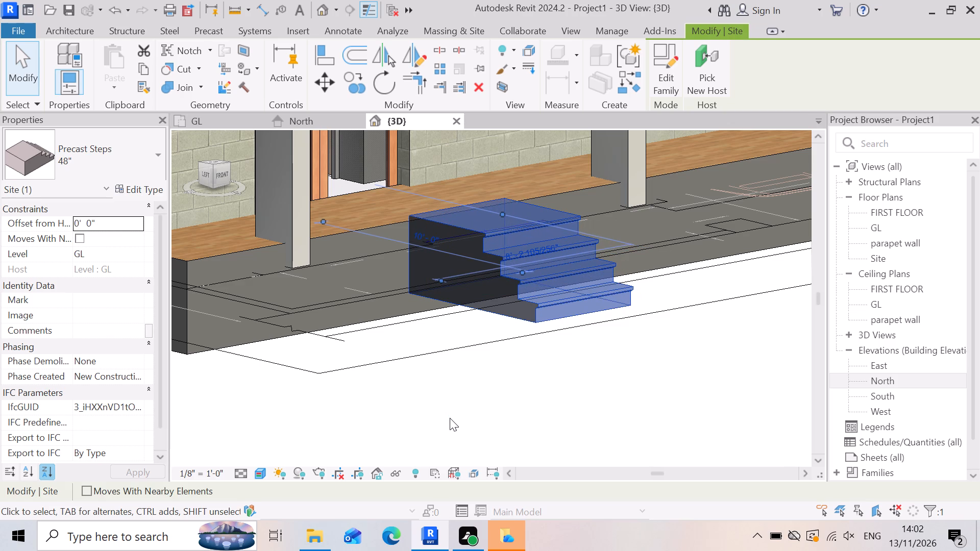
key("Escape")
Examine from several angles how the moved precast steps sit against the front floor, the columns and the entrance door.
scroll(478, 325, "down", 2)
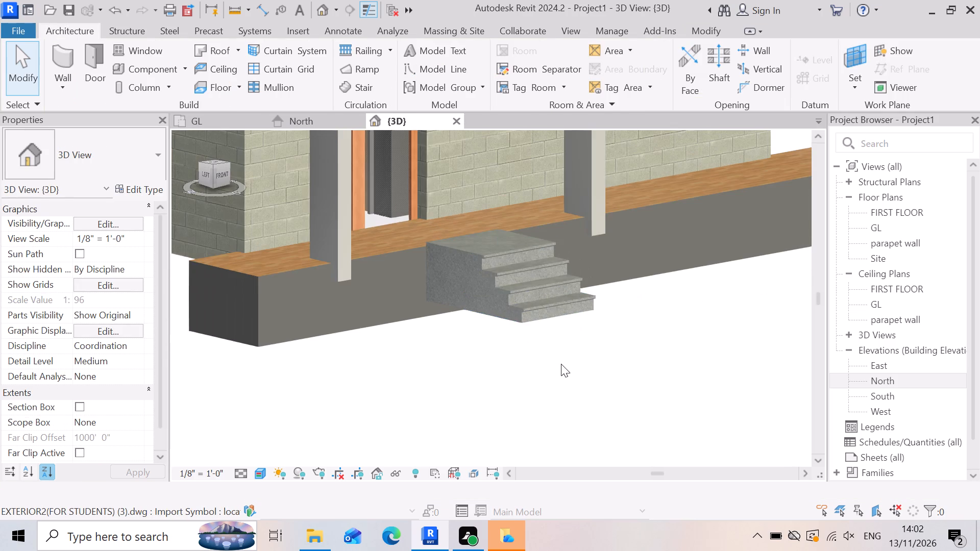
right_click_drag(561, 359, 569, 438, "shift")
middle_click_drag(560, 371, 569, 438, "shift")
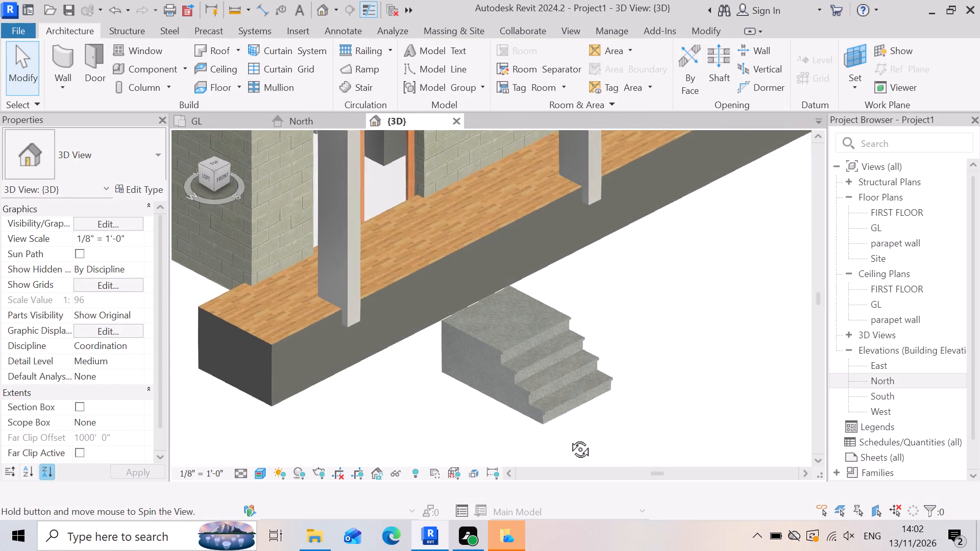
middle_click_drag(569, 438, 571, 443, "shift")
right_click_drag(569, 438, 571, 443, "shift")
scroll(479, 331, "down", 4)
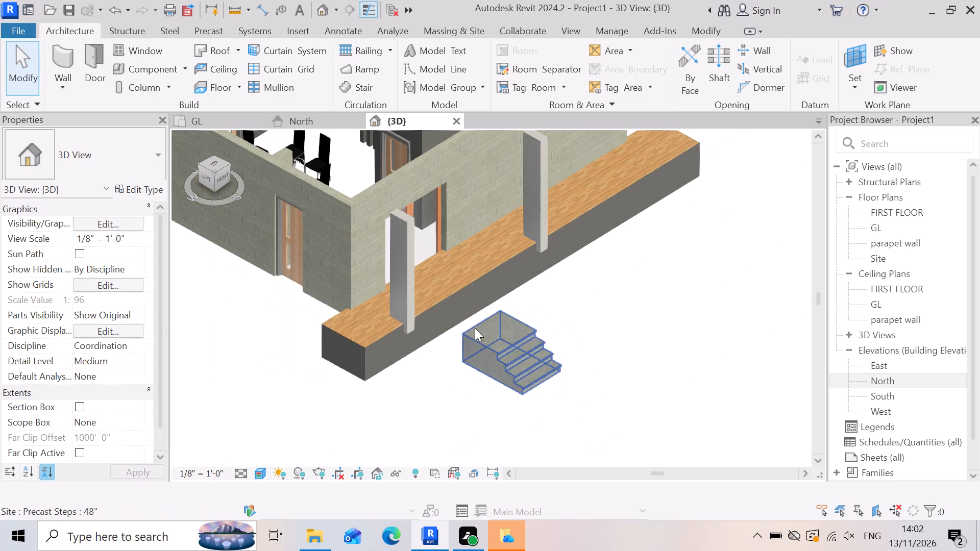
scroll(614, 399, "down", 1)
right_click_drag(614, 399, 532, 413)
middle_click_drag(607, 400, 544, 411, "shift")
middle_click_drag(542, 411, 532, 413, "shift")
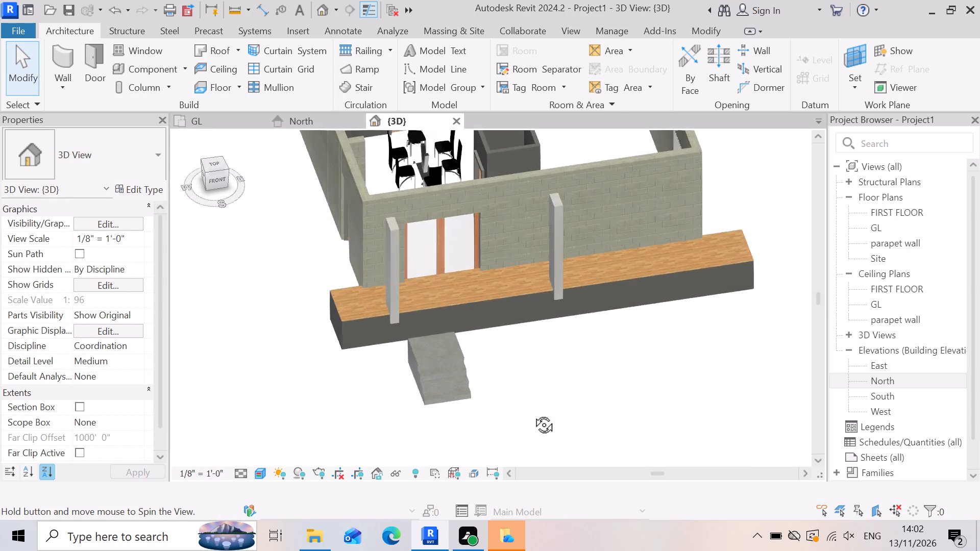
middle_click_drag(532, 413, 528, 413, "shift")
right_click_drag(532, 413, 528, 413)
right_click_drag(411, 425, 407, 402, "shift")
middle_click_drag(411, 425, 407, 402, "shift")
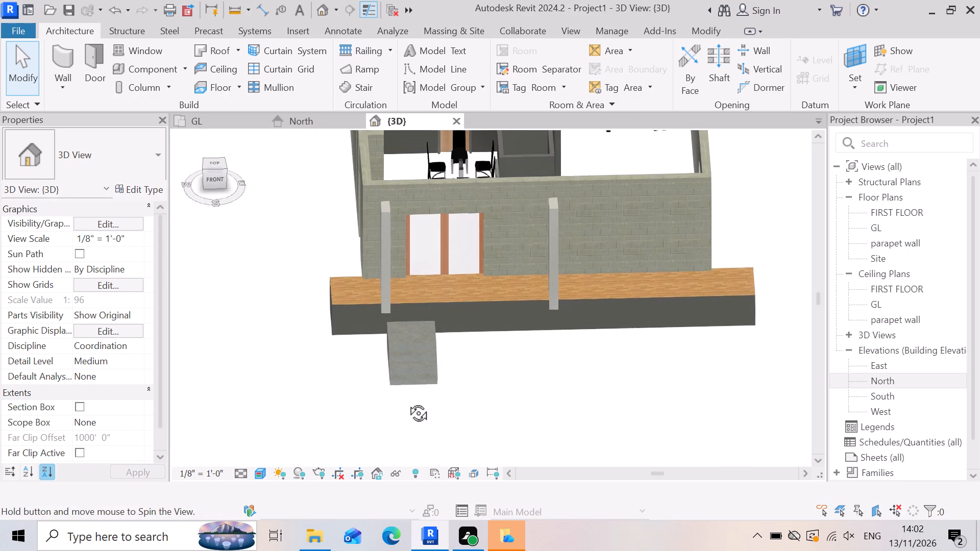
middle_click_drag(407, 402, 408, 402, "shift")
right_click_drag(407, 402, 401, 443, "shift")
middle_click_drag(410, 409, 401, 443, "shift")
scroll(526, 397, "down", 4)
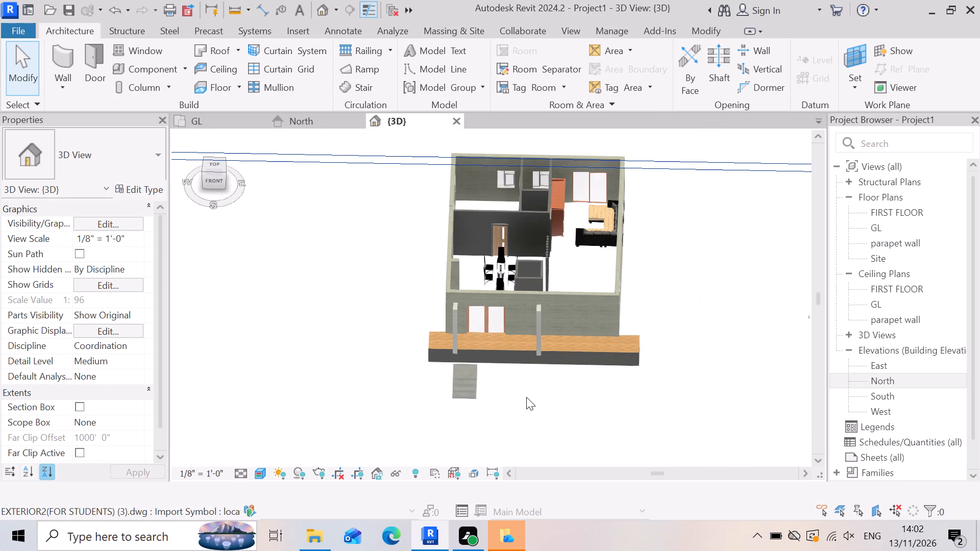
middle_click_drag(523, 398, 549, 333, "shift")
right_click_drag(523, 396, 549, 333, "shift")
scroll(549, 333, "up", 1)
scroll(443, 413, "up", 5)
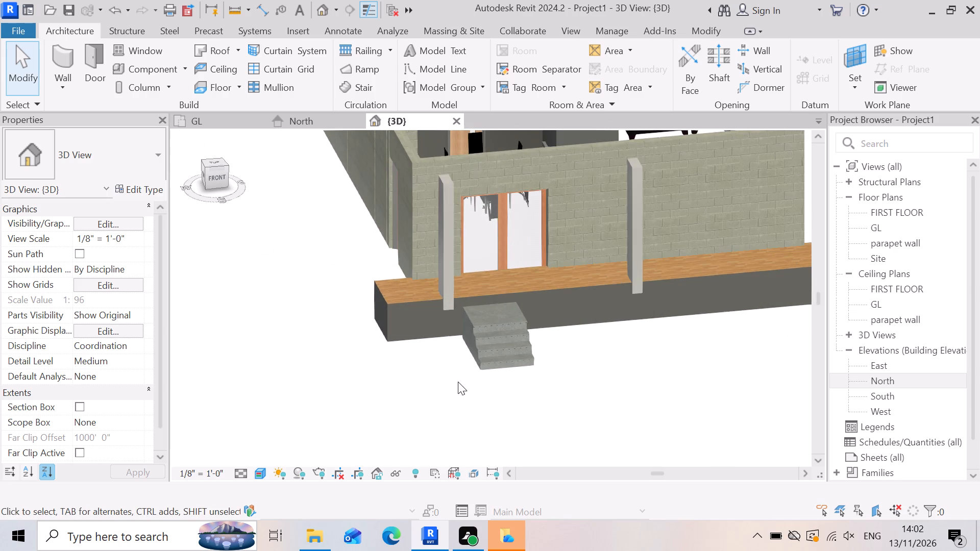
Reposition the 48" Precast Steps along the front wood-finish floor by setting their temporary dimension to 9", and deselect them.
left_click(488, 350)
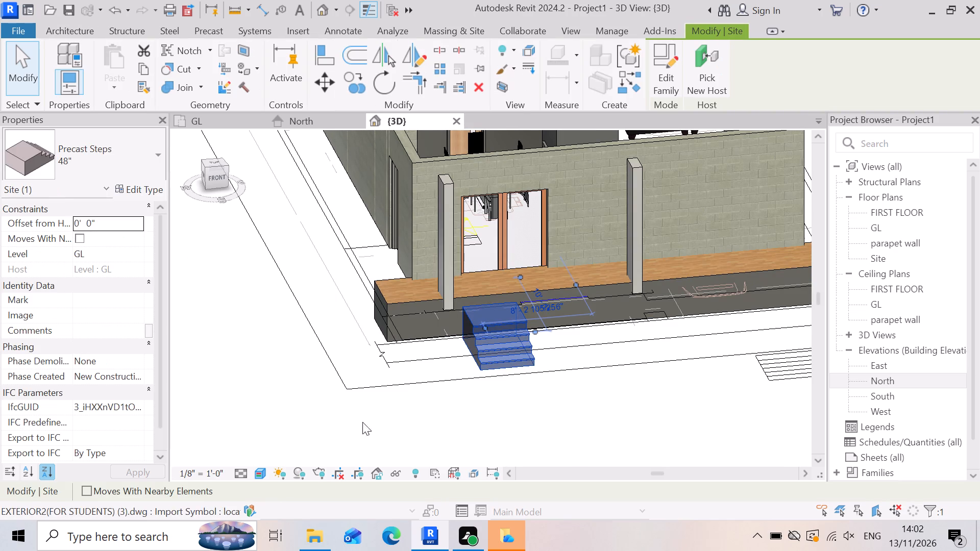
left_click(572, 310)
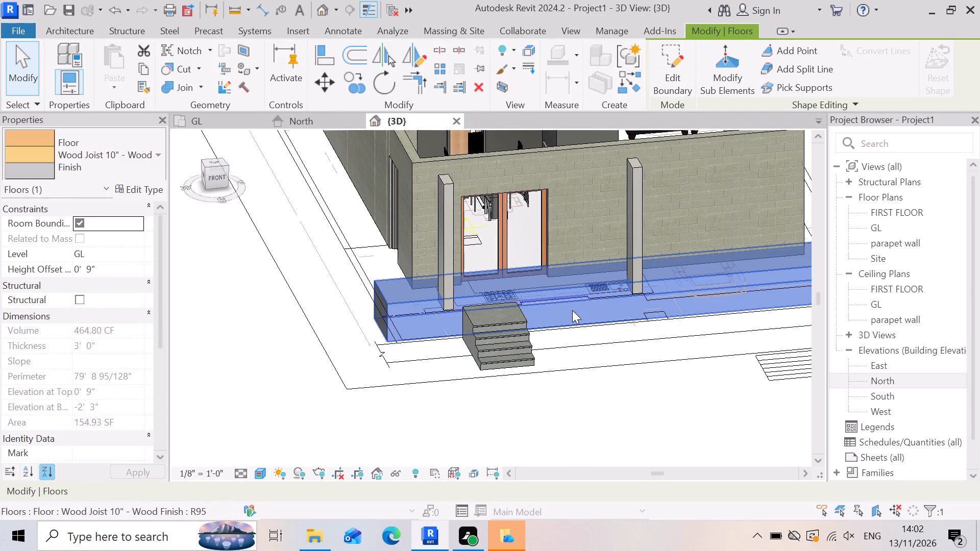
left_click(498, 360)
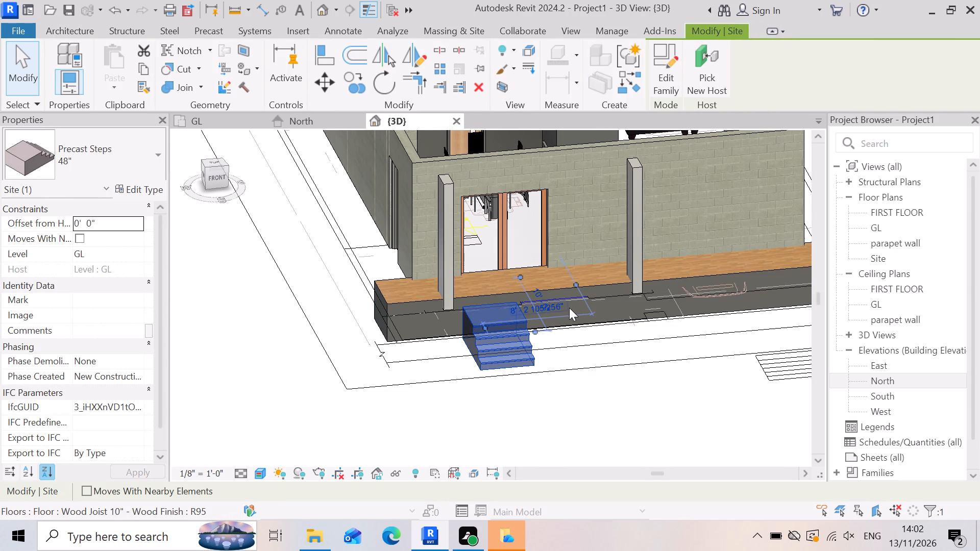
left_click(569, 308)
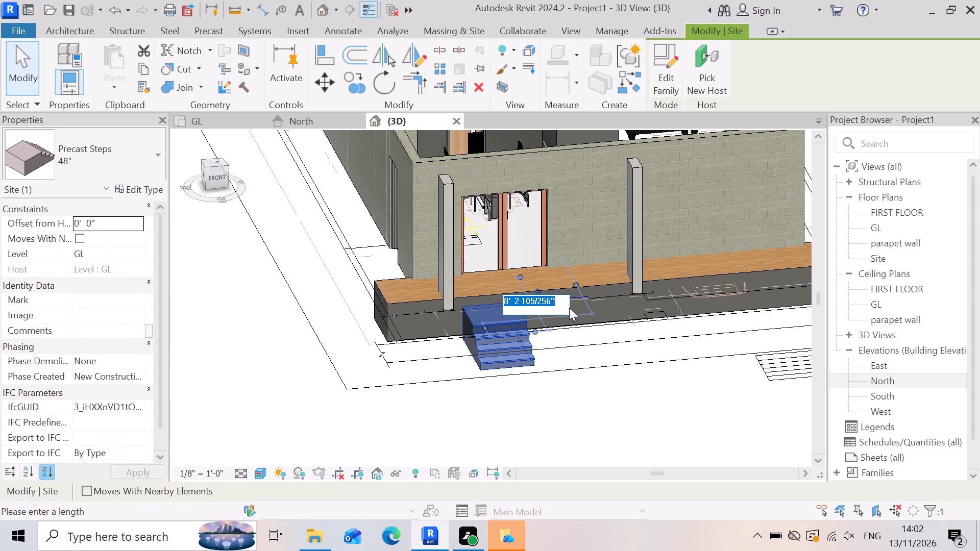
key("9")
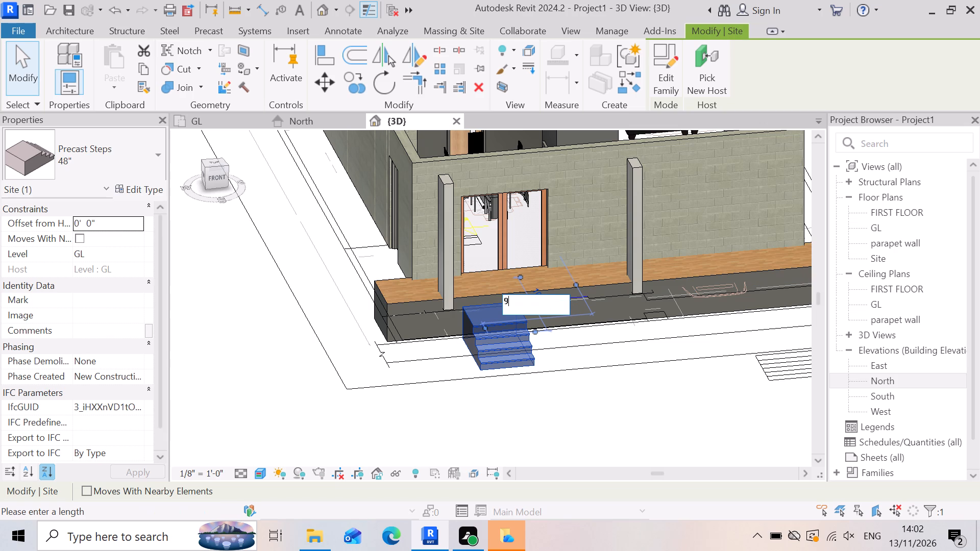
key("shift+quotedbl")
key("Return")
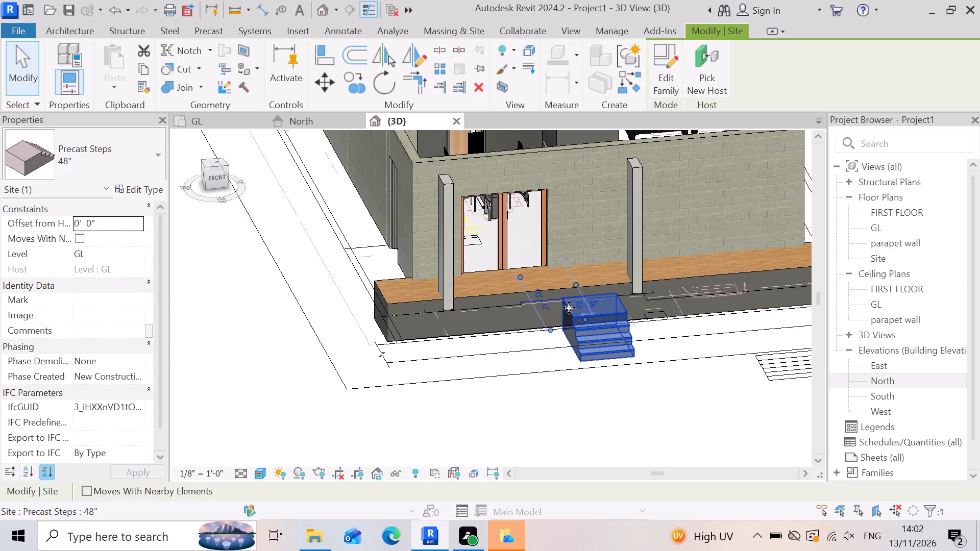
left_click(634, 507)
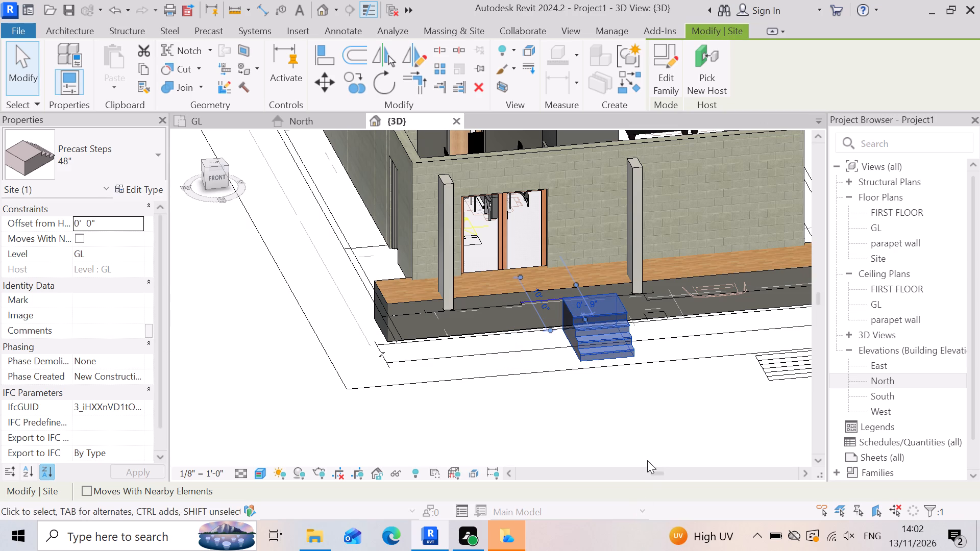
left_click(630, 385)
Examine the repositioned precast steps against the front floor and columns, up close and from the house's side.
scroll(630, 382, "up", 7)
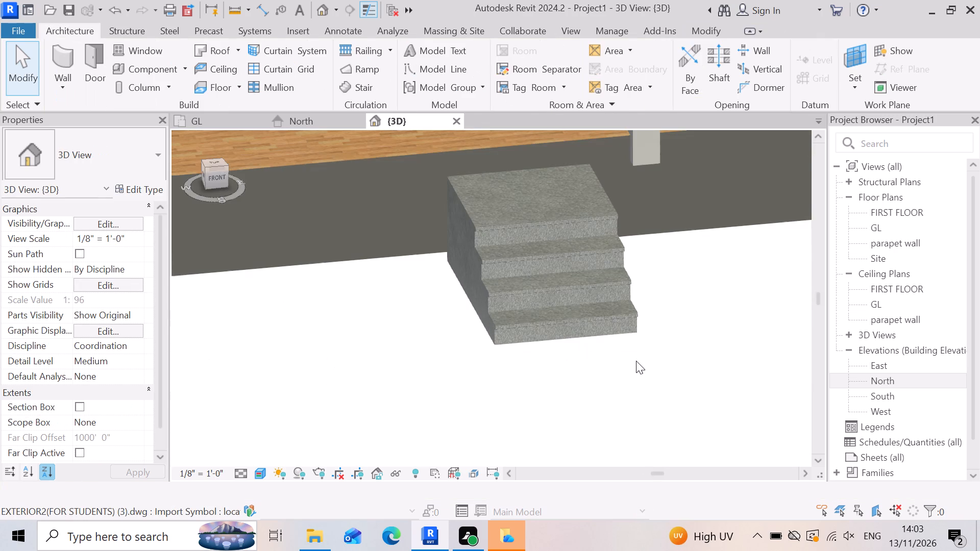
key("Escape")
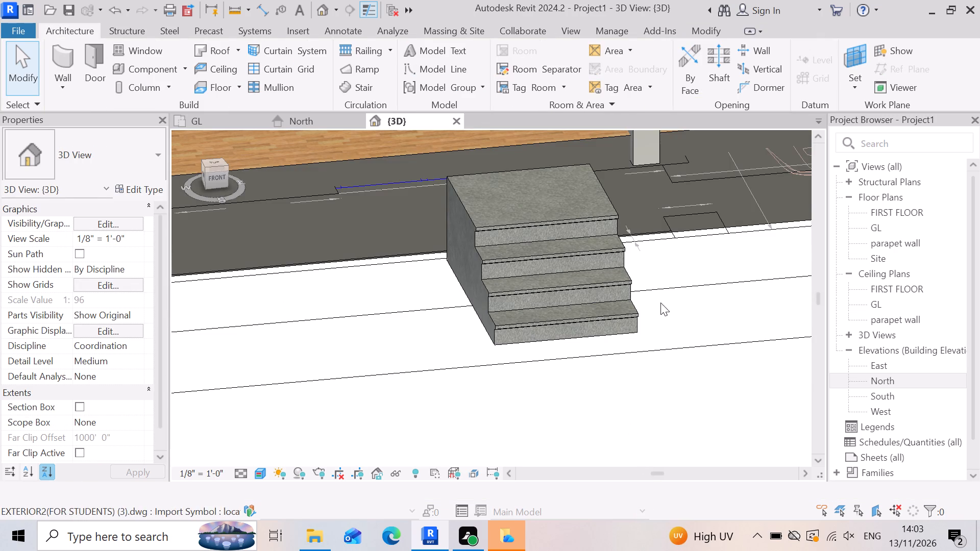
scroll(659, 301, "up", 3)
scroll(485, 423, "down", 6)
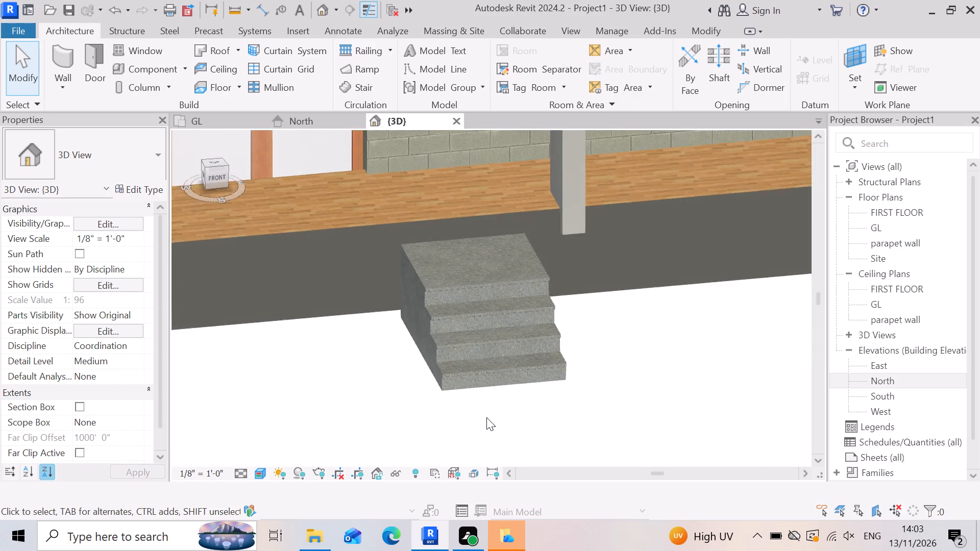
scroll(486, 417, "down", 1)
right_click_drag(410, 419, 475, 398, "shift")
middle_click_drag(412, 419, 475, 398, "shift")
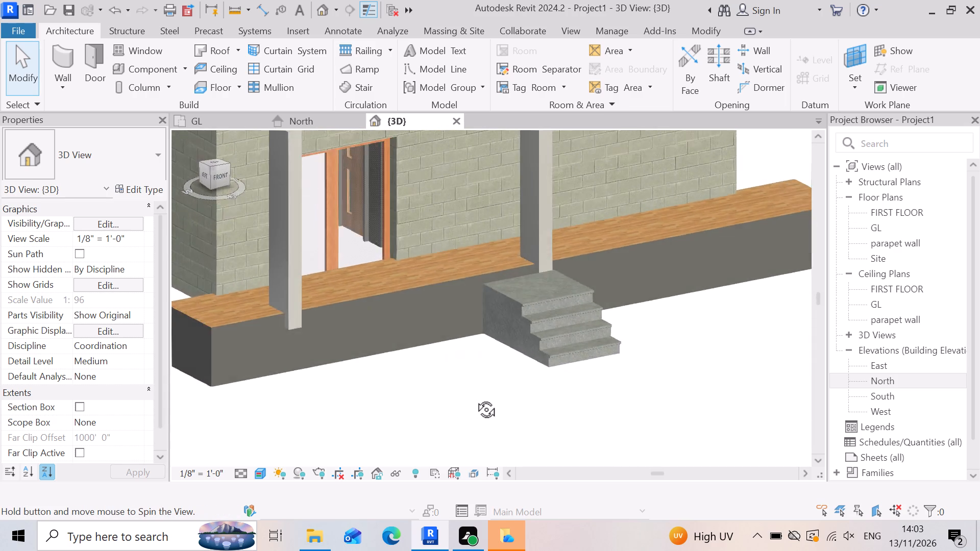
middle_click_drag(475, 398, 576, 396, "shift")
right_click_drag(475, 398, 576, 396, "shift")
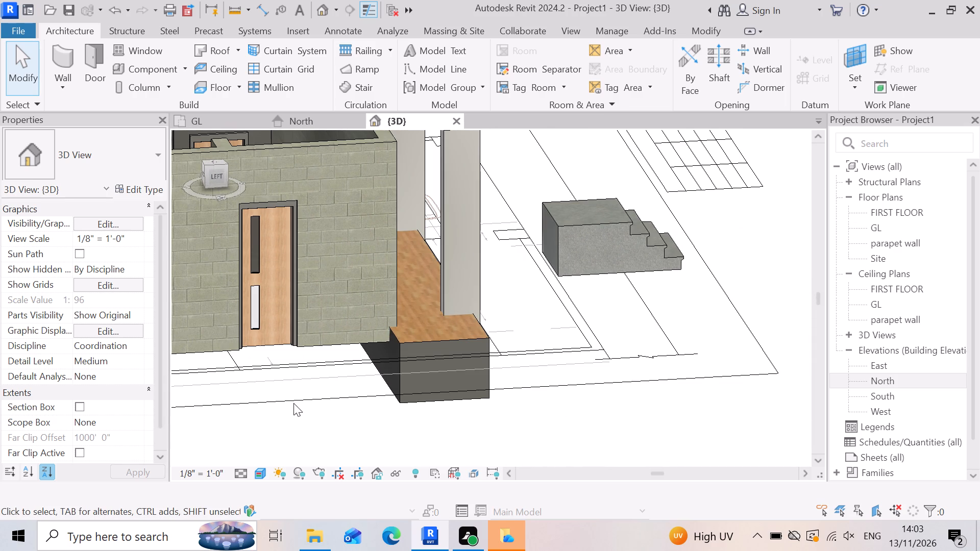
Set the Oak Flooring, Plywood Sheathing and Wood Joist/Rafter layers of the front floor's Wood Joist 10" - Wood Finish type to 9" each.
scroll(295, 402, "up", 5)
left_click(559, 372)
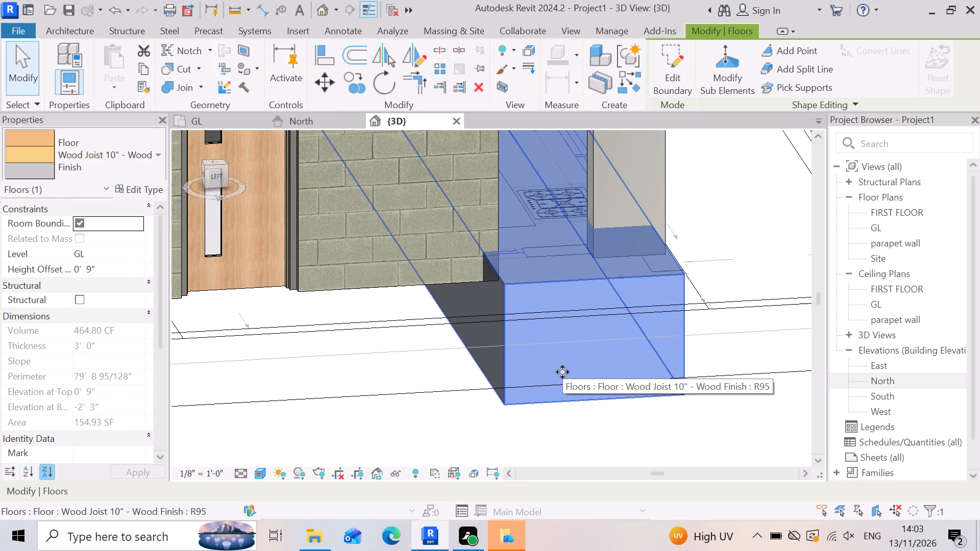
left_click(151, 192)
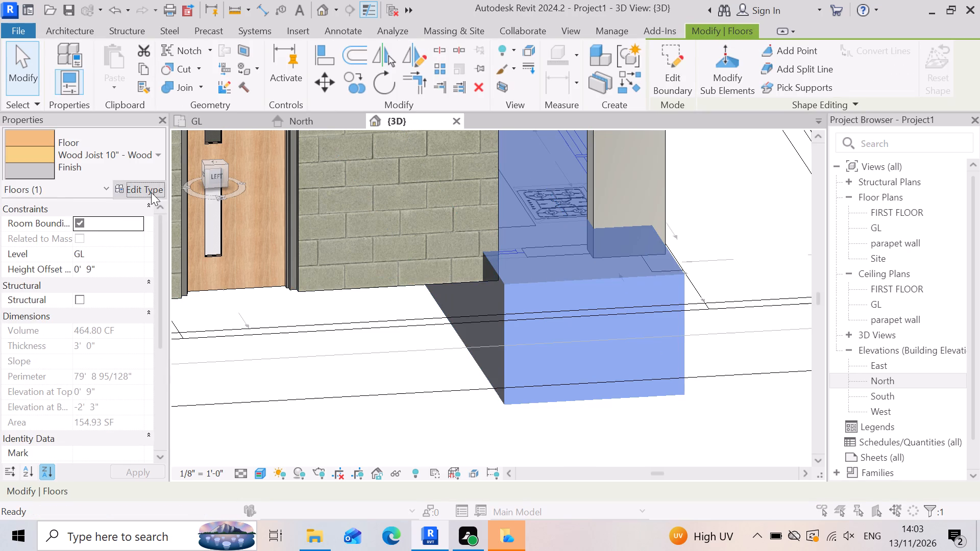
left_click(645, 191)
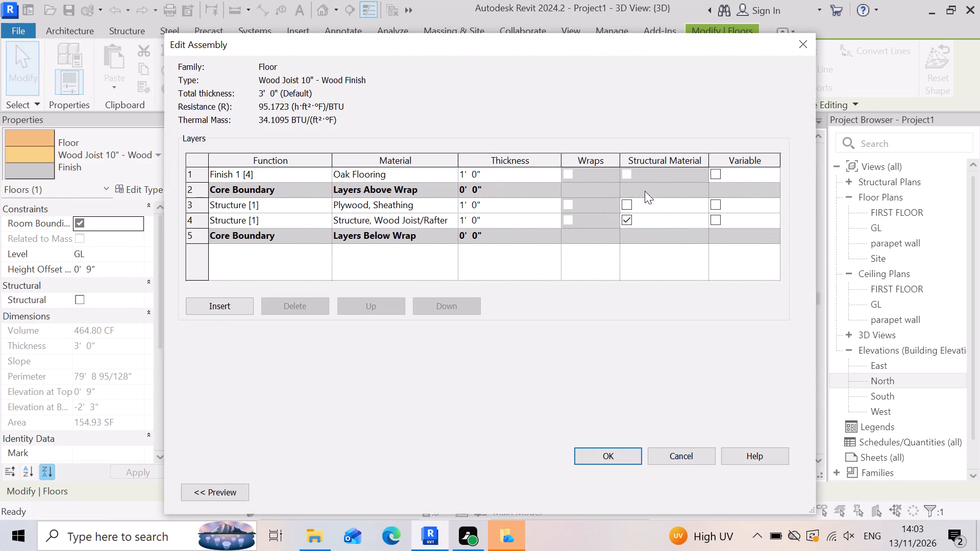
left_click(492, 205)
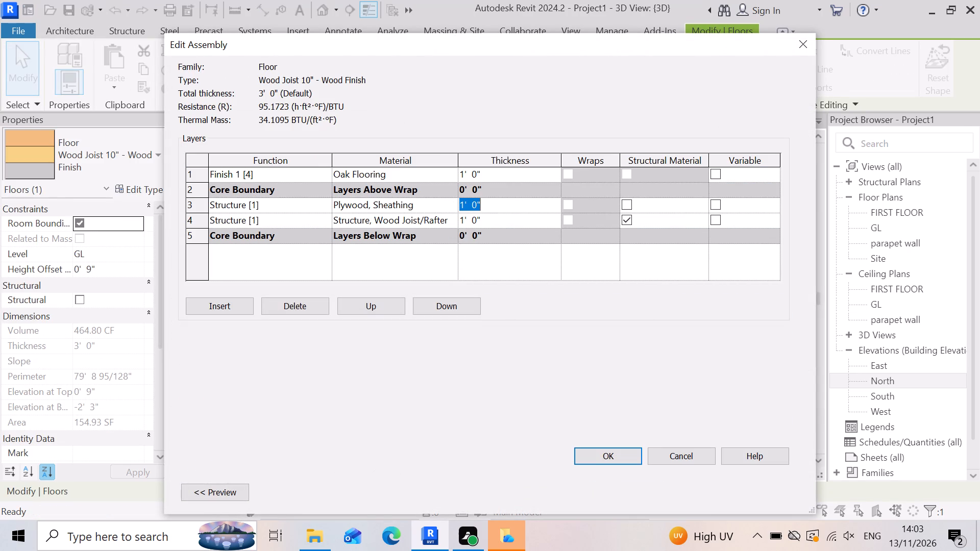
key("9")
key("shift+quotedbl")
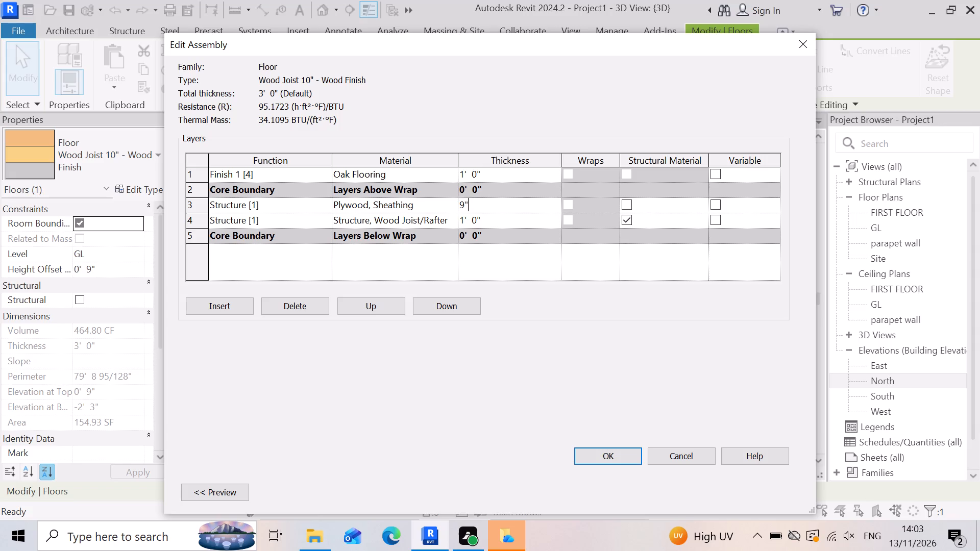
key("Return")
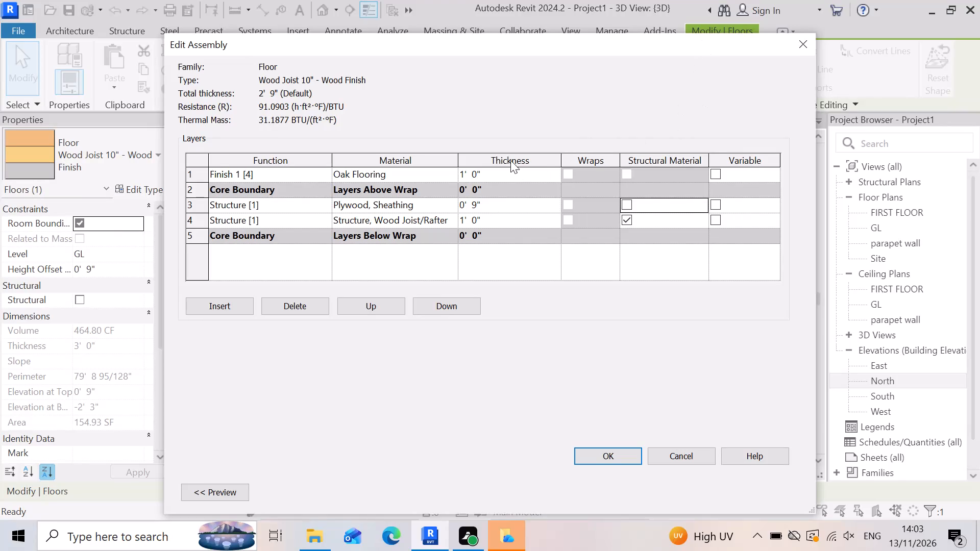
left_click(502, 172)
key("9")
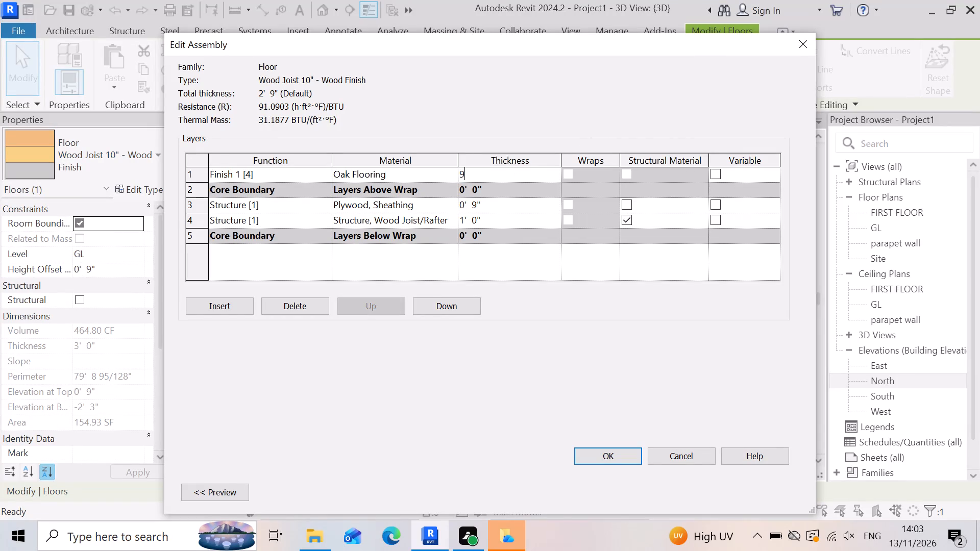
key("shift+quotedbl")
key("Return")
left_click(510, 221)
key("9")
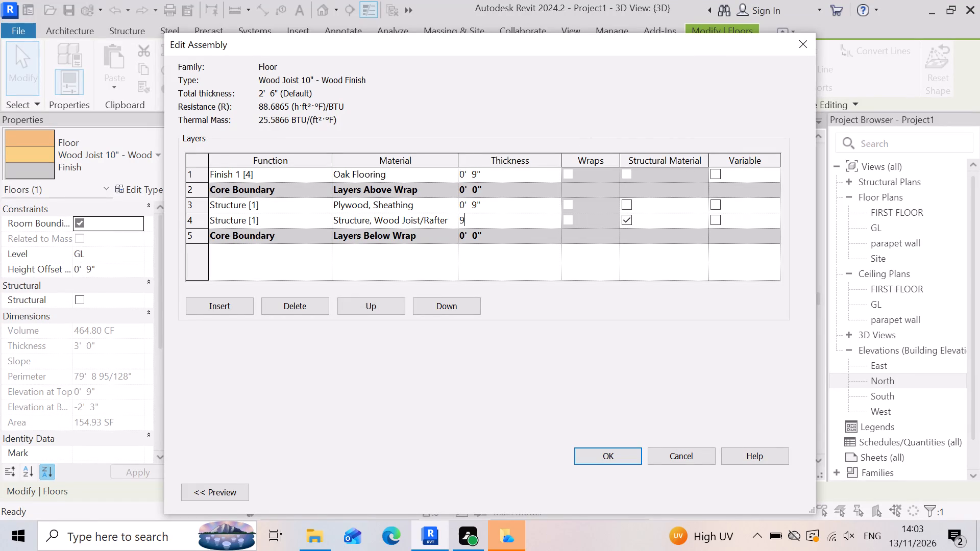
key("shift+quotedbl")
key("Return")
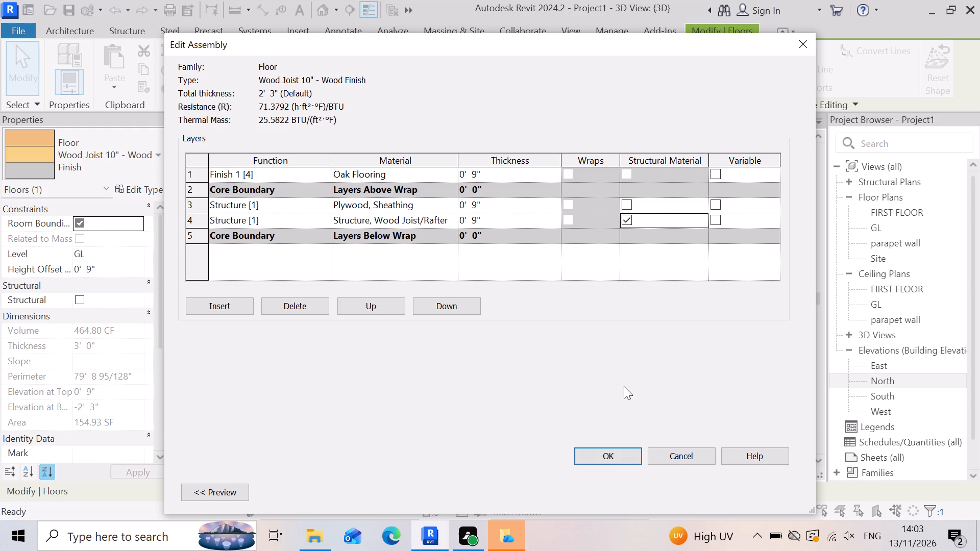
left_click(608, 447)
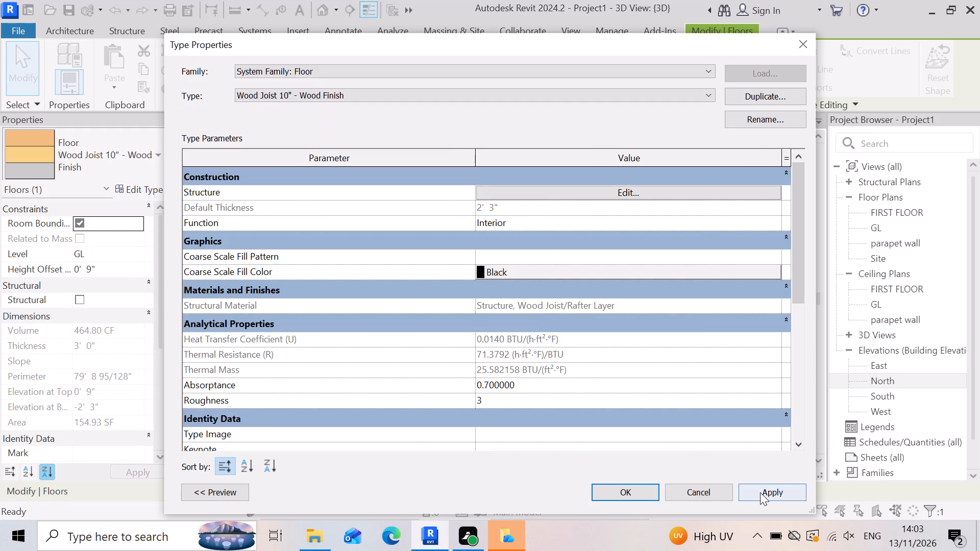
left_click(760, 492)
left_click(636, 493)
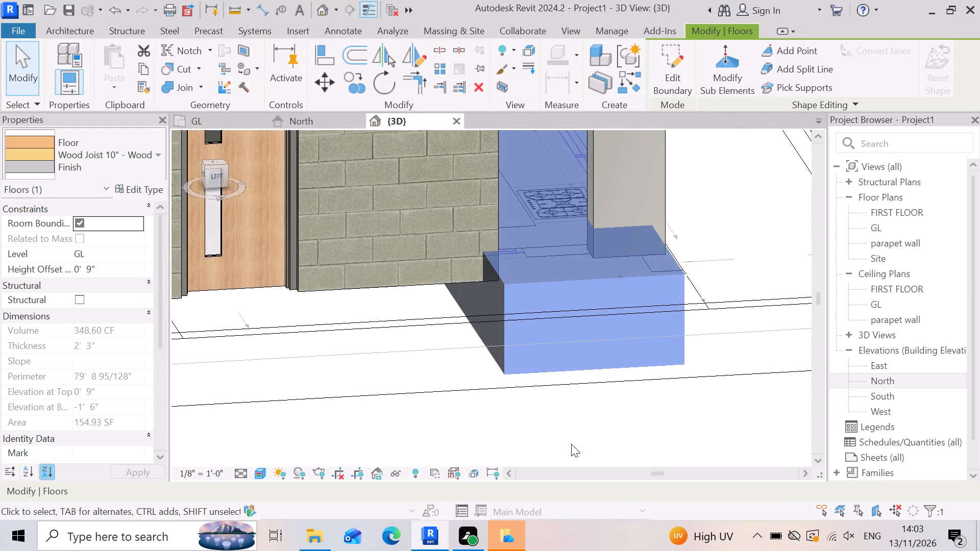
scroll(692, 392, "down", 4)
left_click(543, 413)
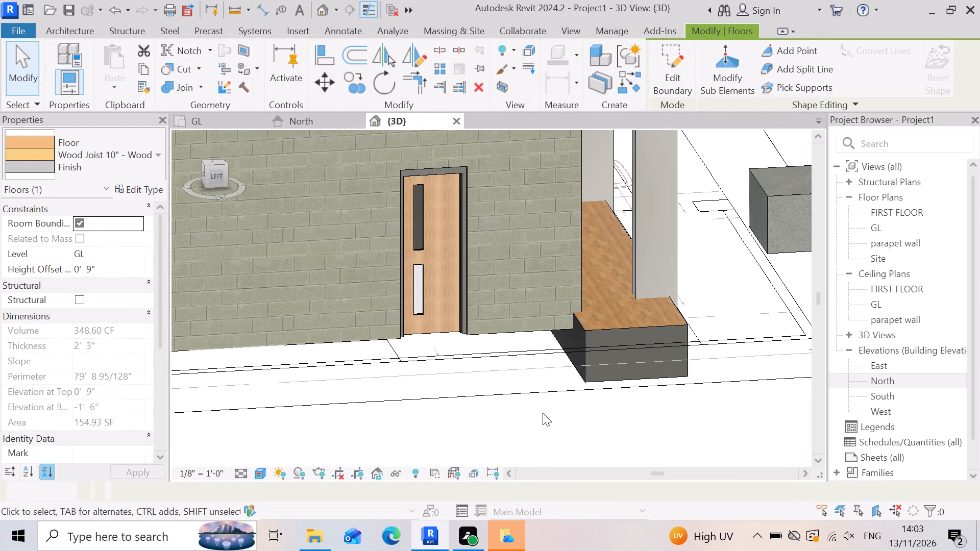
Examine the thinner front floor from the side and front, comparing its height and underside with the precast steps.
scroll(661, 408, "up", 2)
scroll(658, 336, "down", 4)
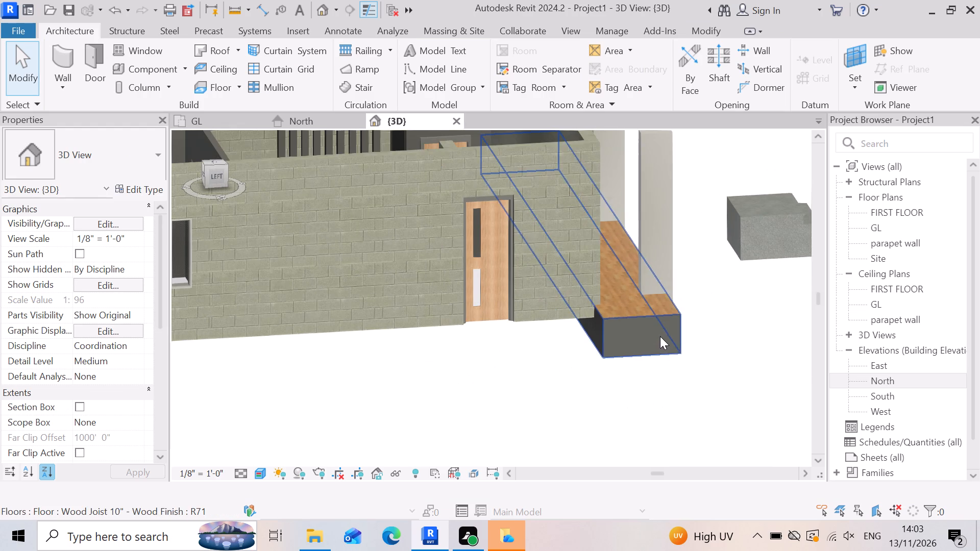
scroll(709, 397, "down", 4)
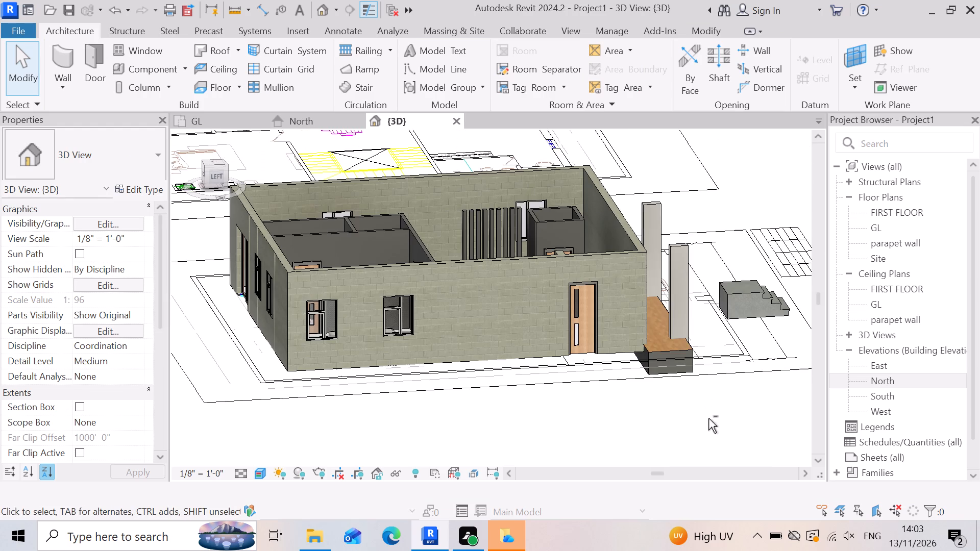
middle_click_drag(708, 418, 565, 399, "shift")
right_click_drag(708, 418, 561, 399, "shift")
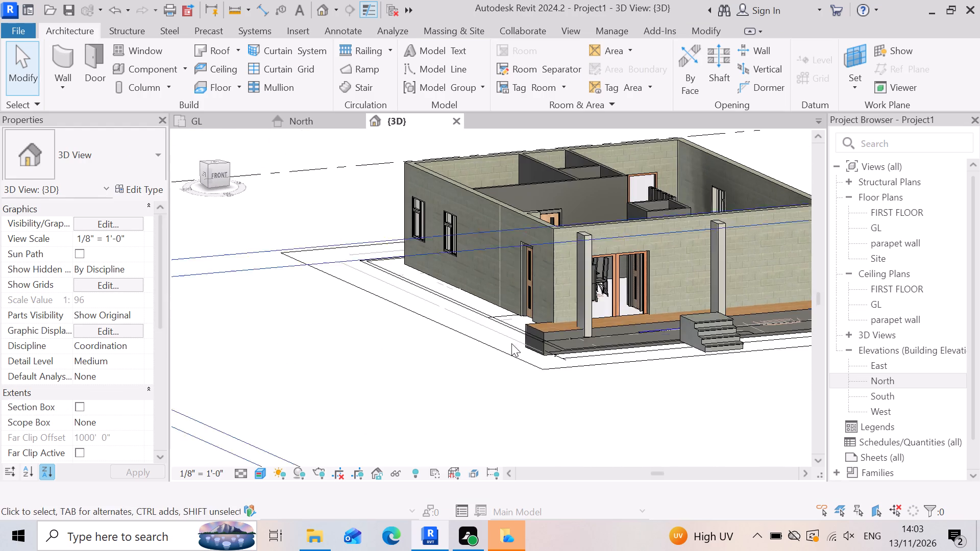
scroll(650, 327, "up", 3)
scroll(589, 337, "up", 3)
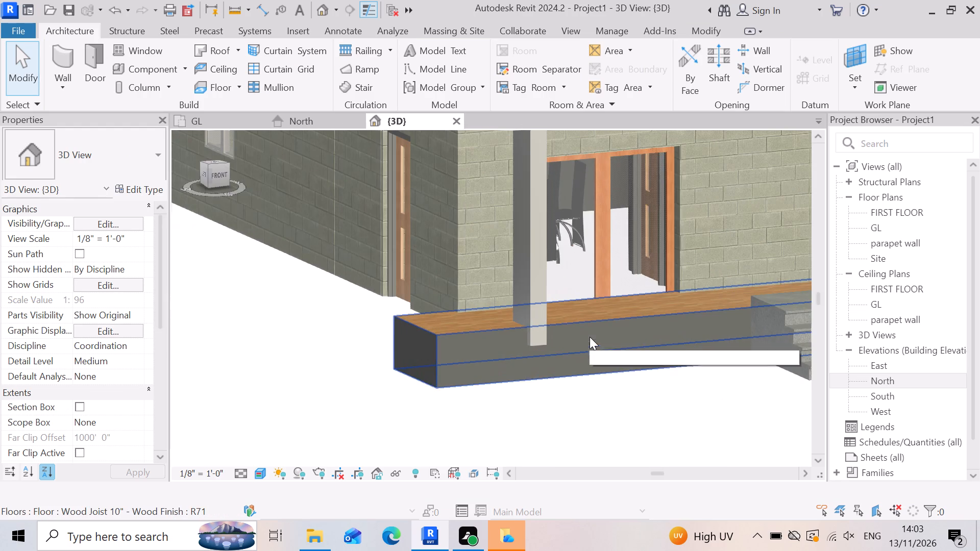
scroll(563, 380, "down", 3)
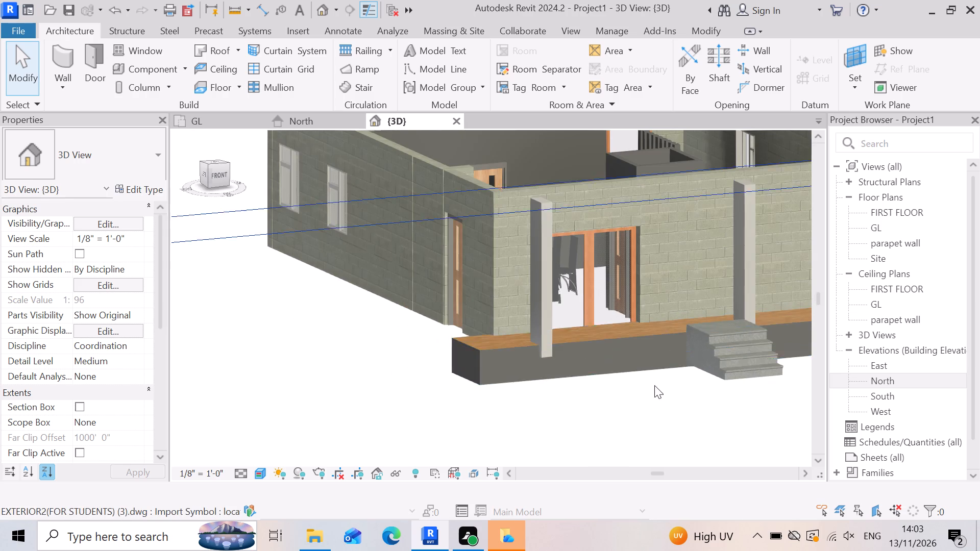
scroll(747, 332, "up", 4)
left_click(644, 416)
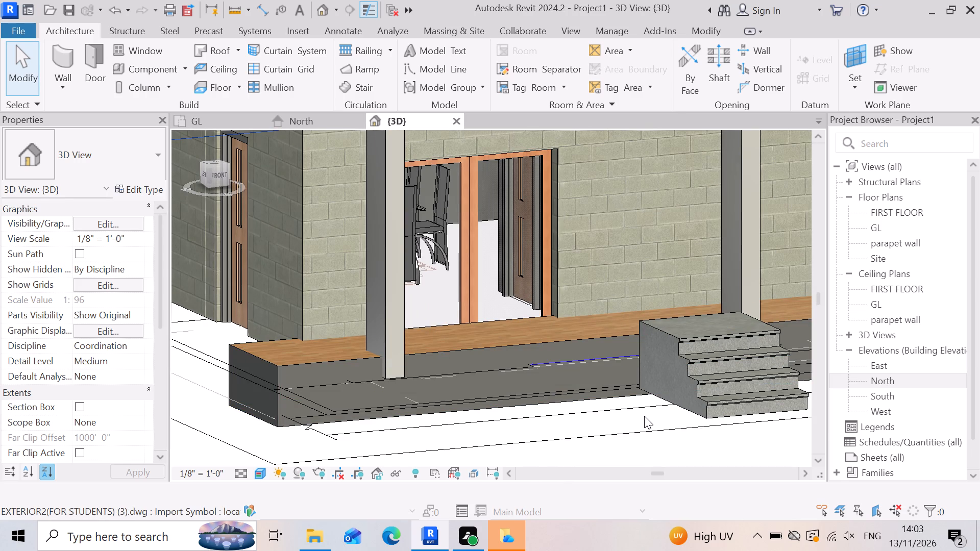
scroll(699, 383, "up", 3)
scroll(688, 309, "up", 2)
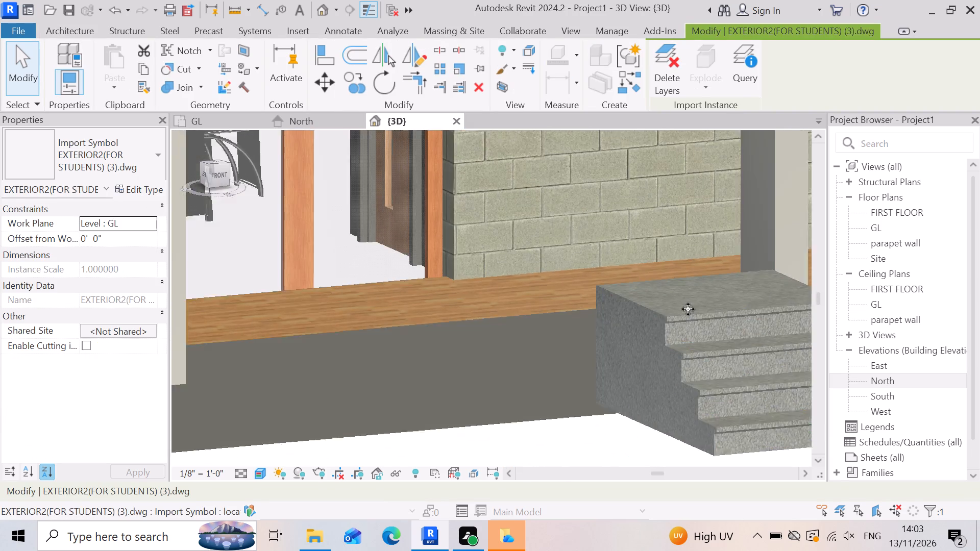
scroll(616, 307, "down", 8)
Set the Wood Joist/Rafter and Plywood Sheathing layers of the front floor's Wood Joist 10" - Wood Finish type to 2" each.
left_click(409, 349)
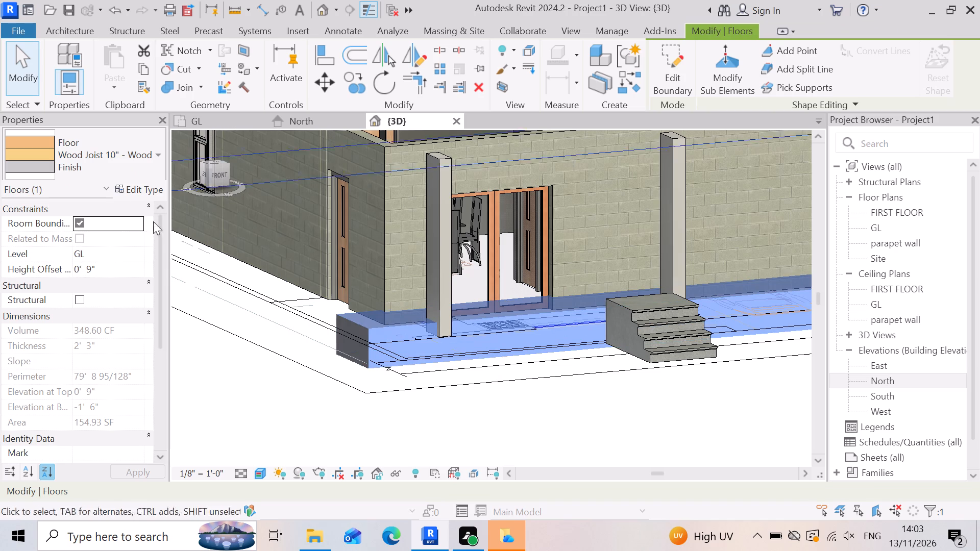
left_click(127, 183)
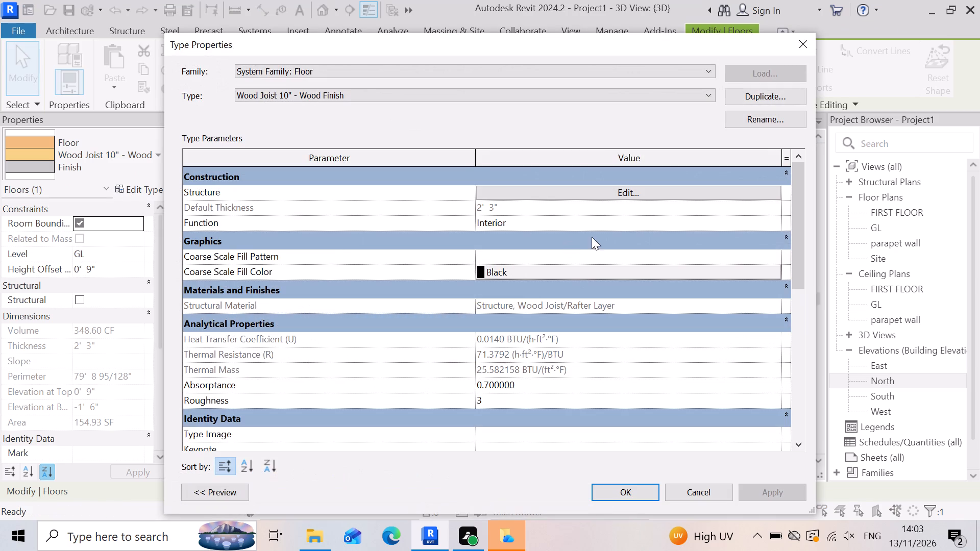
left_click(634, 194)
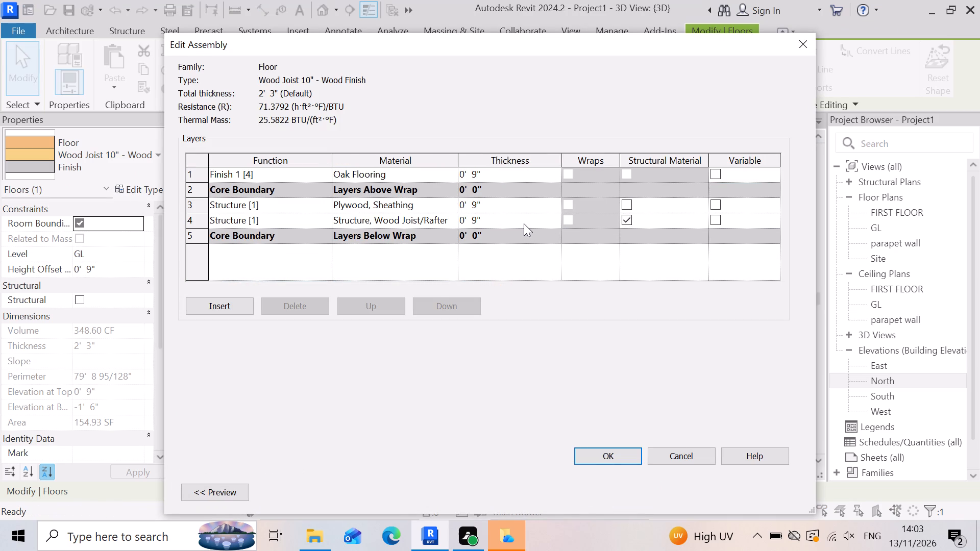
left_click(523, 222)
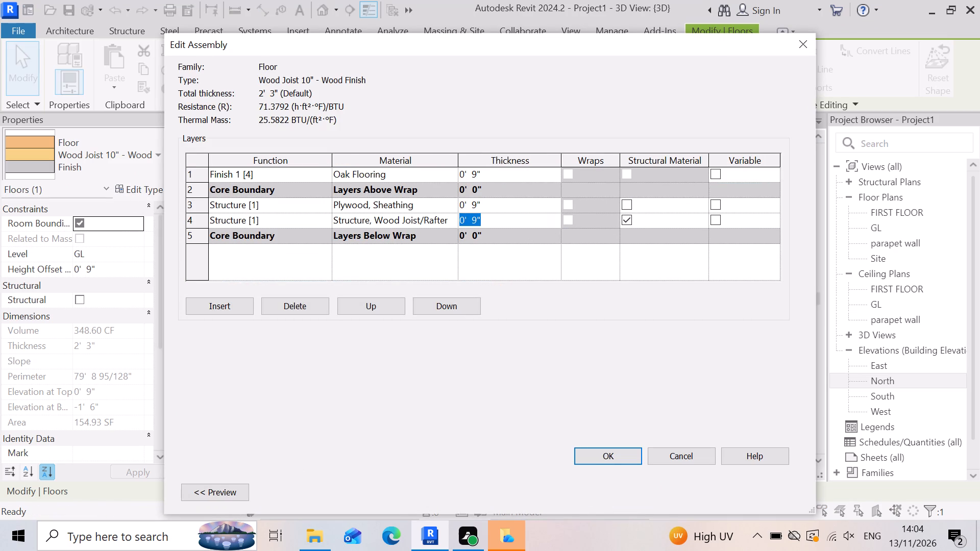
key("2")
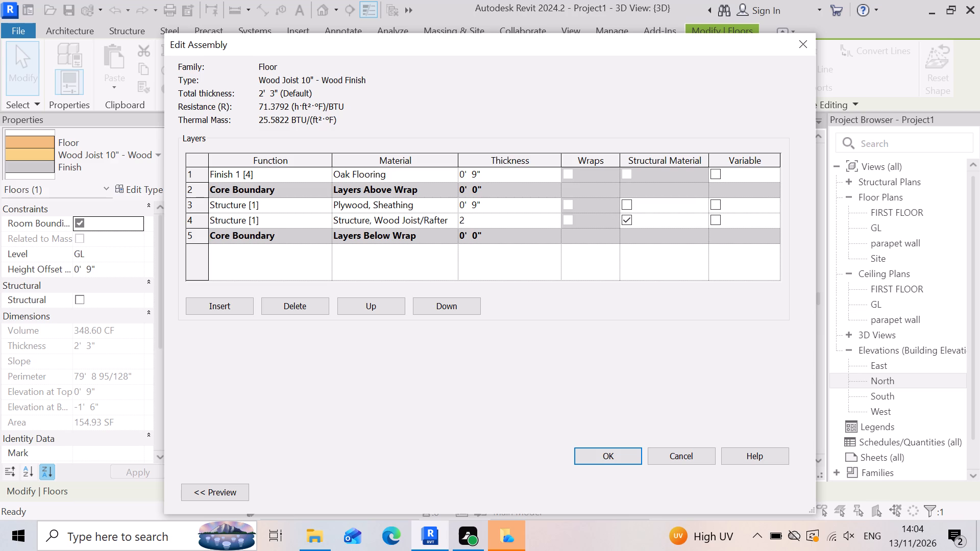
key("shift+quotedbl")
key("Return")
left_click(481, 197)
left_click(494, 209)
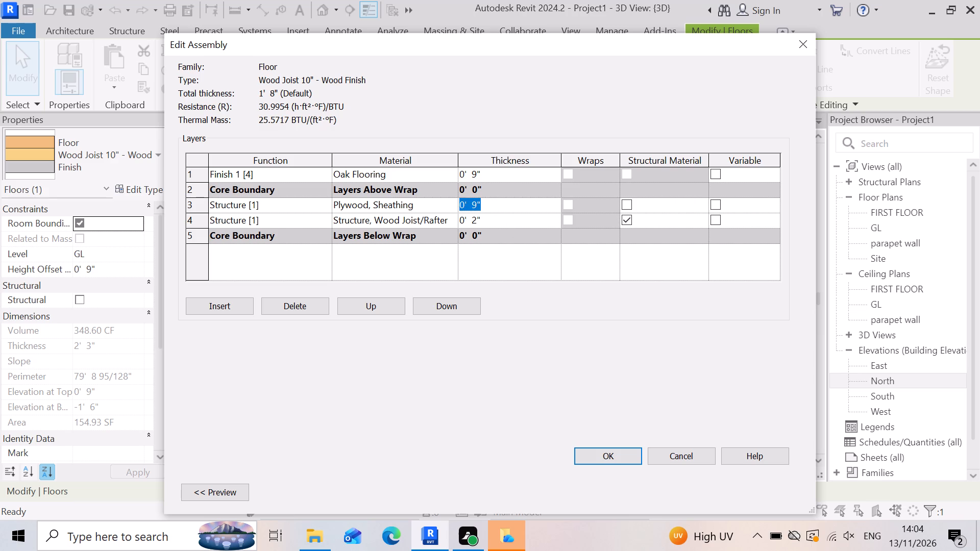
key("2")
key("shift+quotedbl")
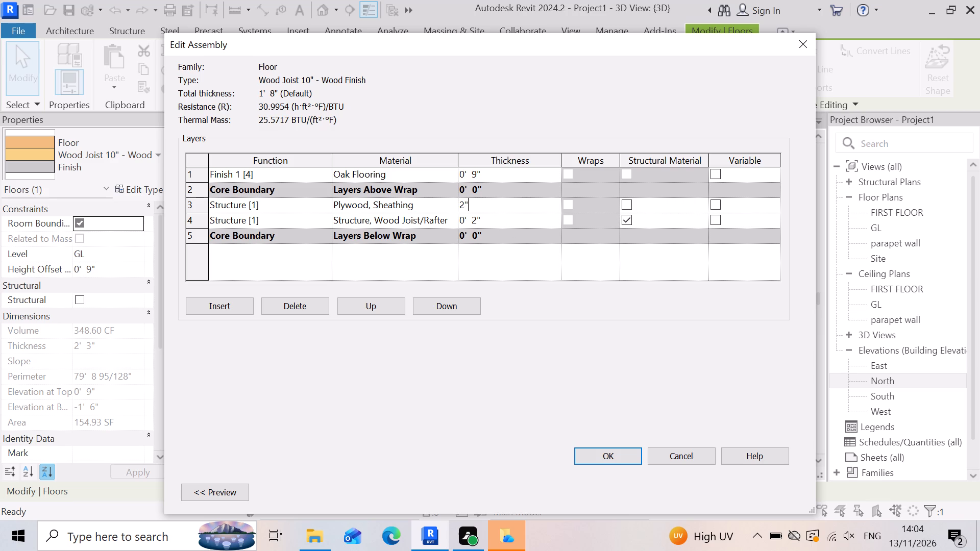
key("Return")
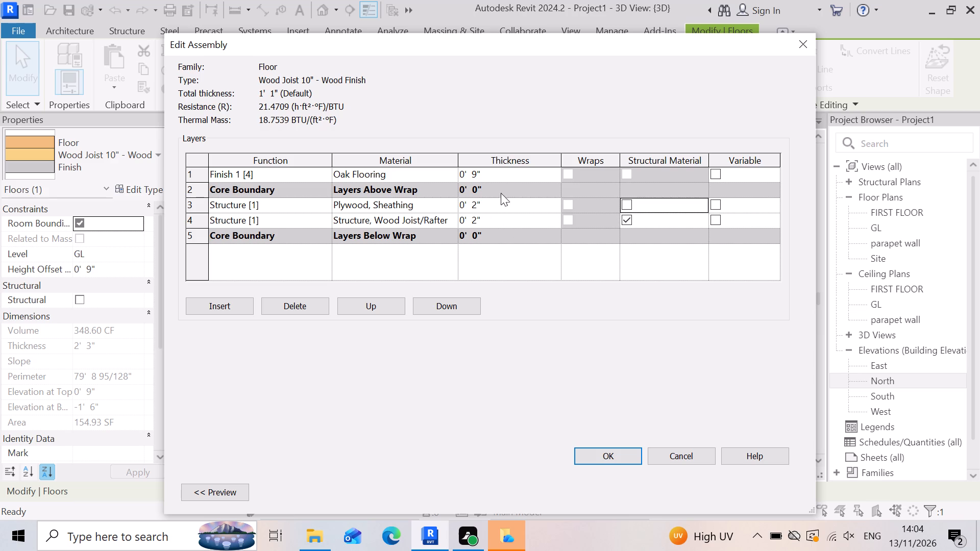
Set the Oak Flooring layer of the same floor type to 4", apply the type changes, and deselect the floor.
left_click(493, 176)
key("BackSpace")
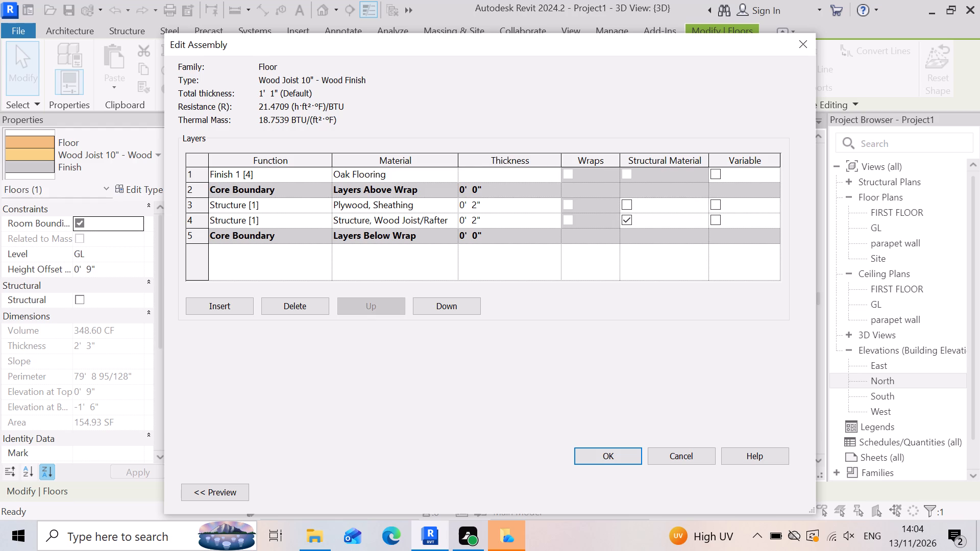
key("4")
key("shift+quotedbl")
key("Return")
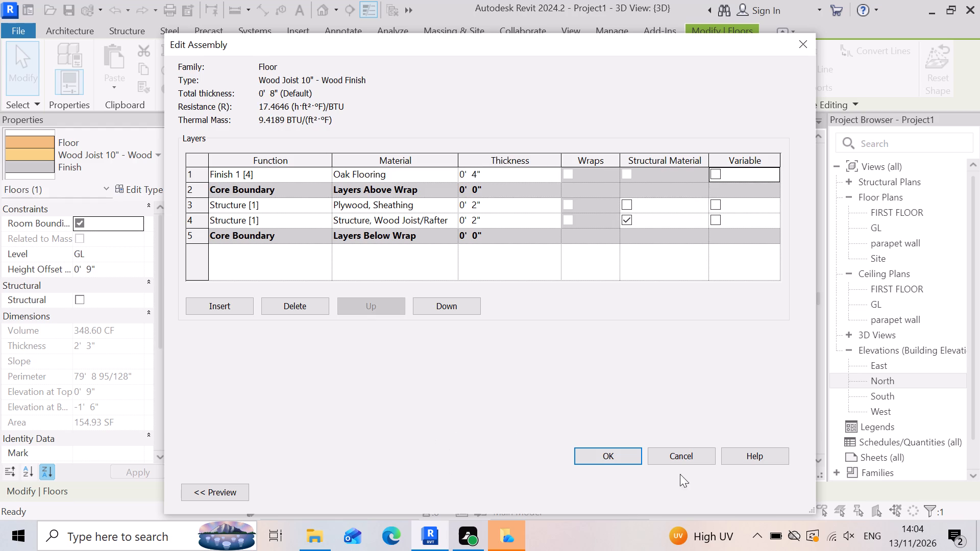
left_click(623, 459)
left_click(759, 495)
double_click(607, 490)
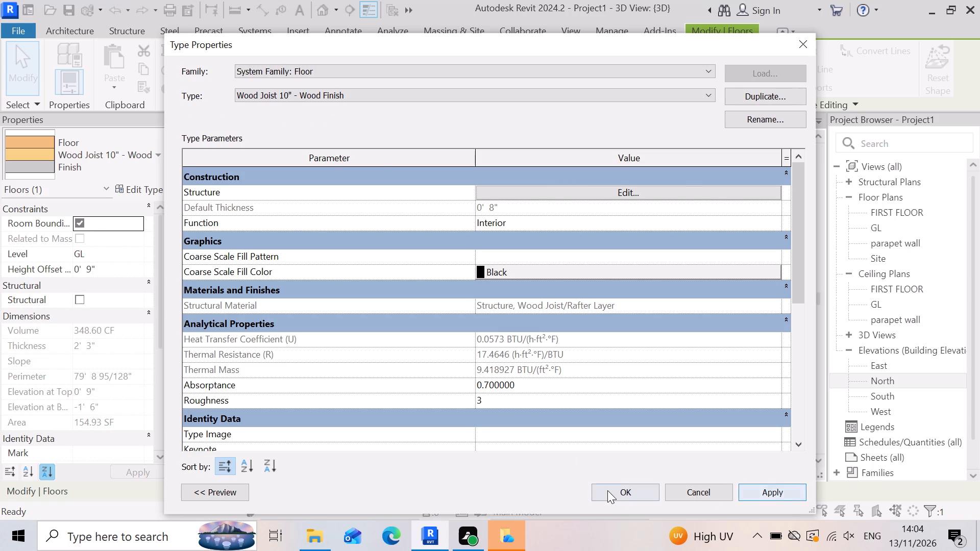
left_click(535, 451)
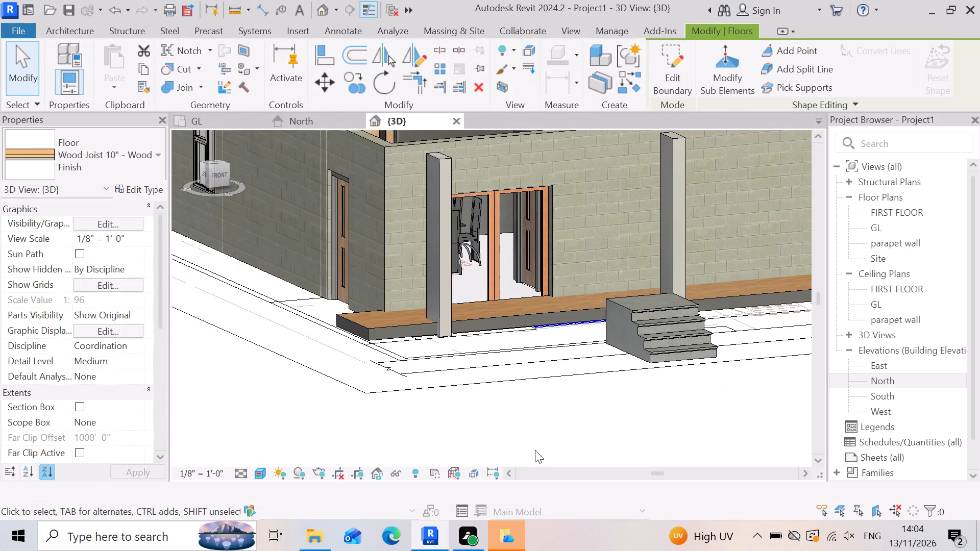
Nudge the 48" Precast Steps sideways along the front floor toward the double doors, to about 2'-6" on the sideways temporary dimension.
scroll(664, 260, "up", 3)
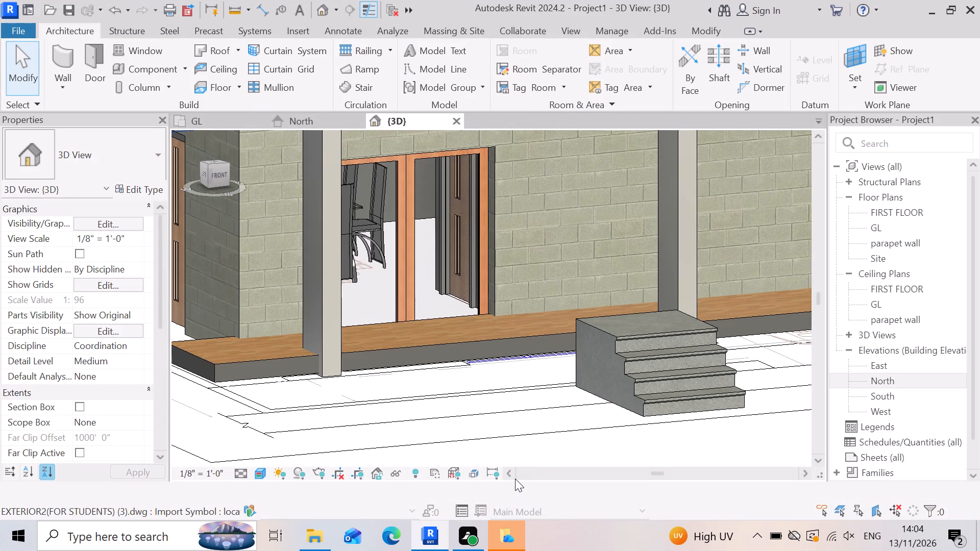
left_click(659, 418)
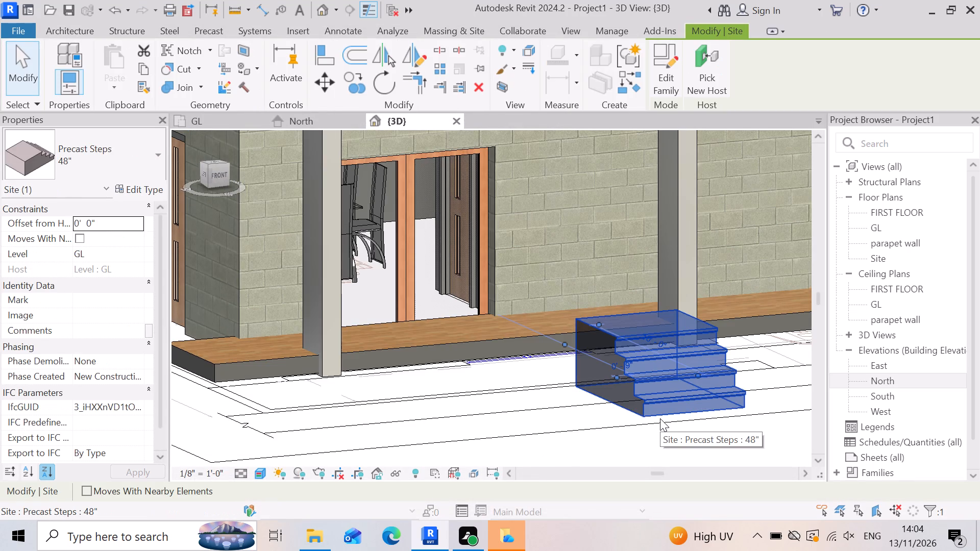
key("Left")
key("Left")
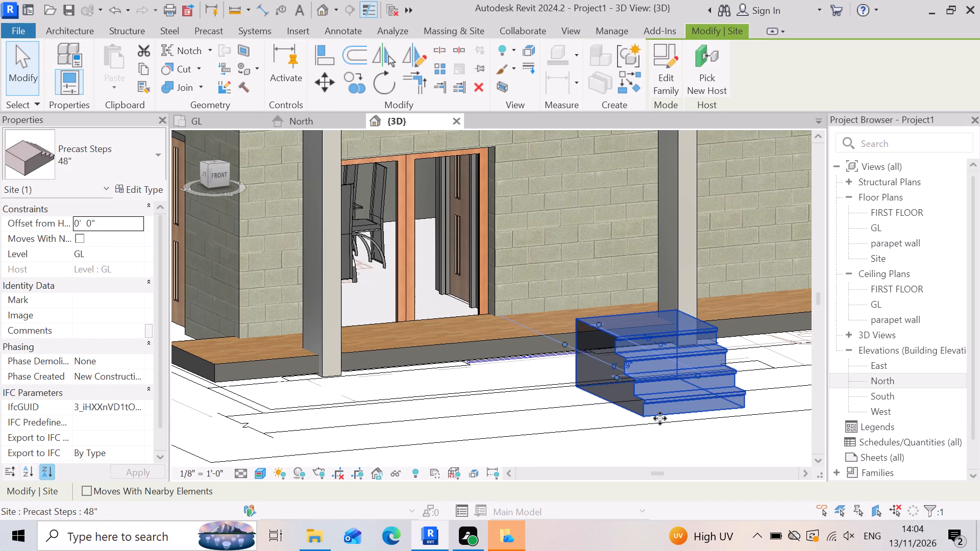
key("Left")
key("Left")
key("Left")
key("Left")
key("Left")
key("Left")
key("Left")
key("Left")
key("Left")
key("Left")
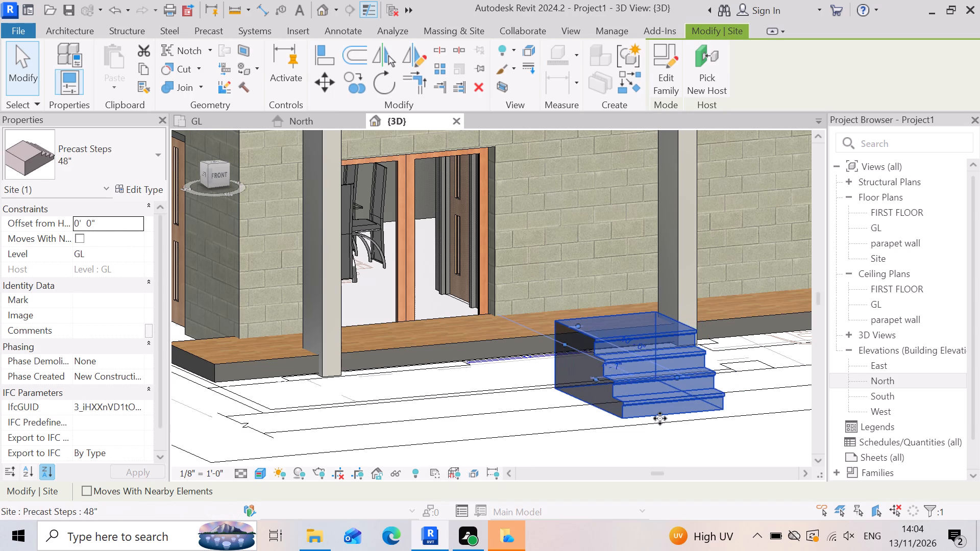
key("Left")
key("Left")
key("Left")
key("Left")
key("Left")
key("Left")
key("Left")
key("Left")
key("Left")
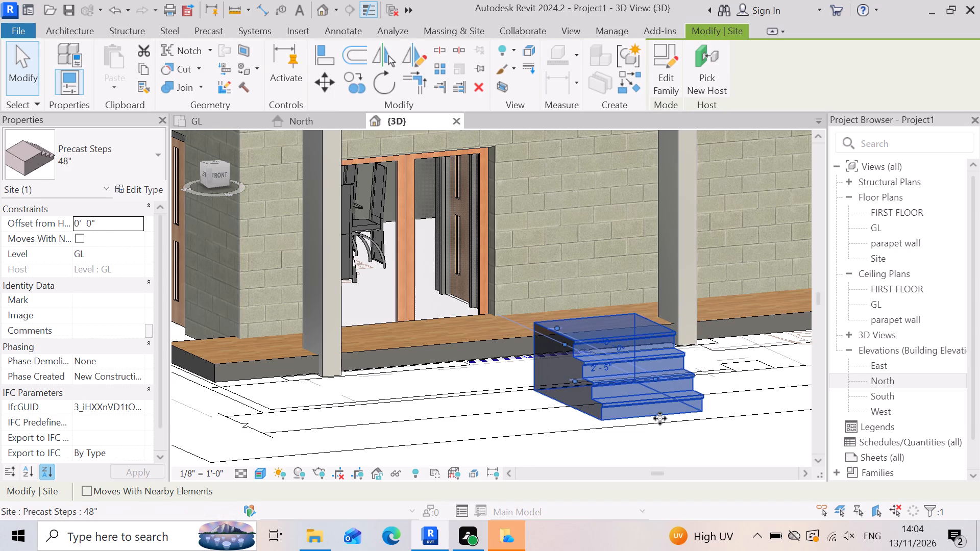
Nudge the precast steps back toward the house until they overlap the front wood-finish floor's edge between the columns, and deselect them.
key("Up")
key("Up")
key("Up")
key("Up")
key("Up")
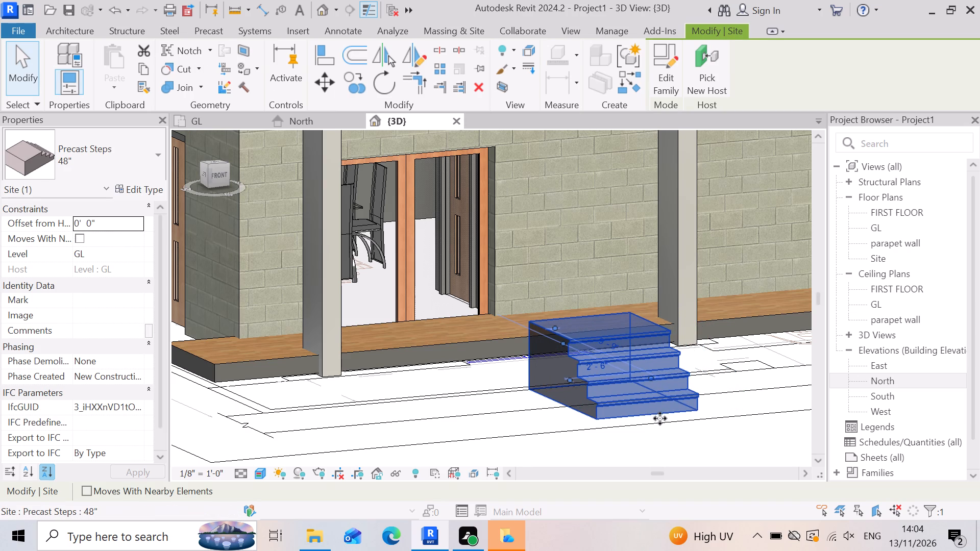
key("Up")
key("Up")
key("Up")
key("Up")
key("Up")
key("Up")
key("Up")
key("Up")
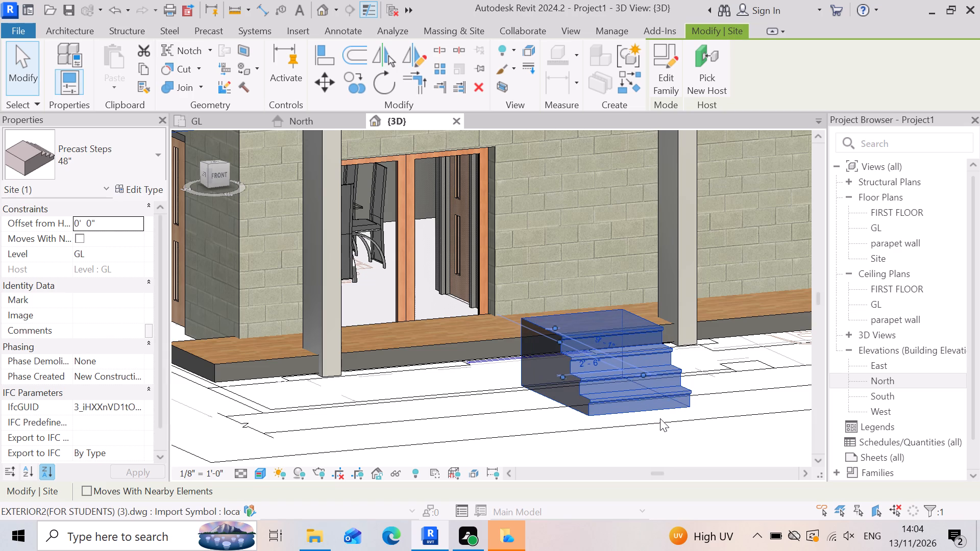
key("Up")
key("Up")
key("Up")
key("Up")
key("Up")
key("Up")
key("Up")
key("Up")
key("Up")
key("Up")
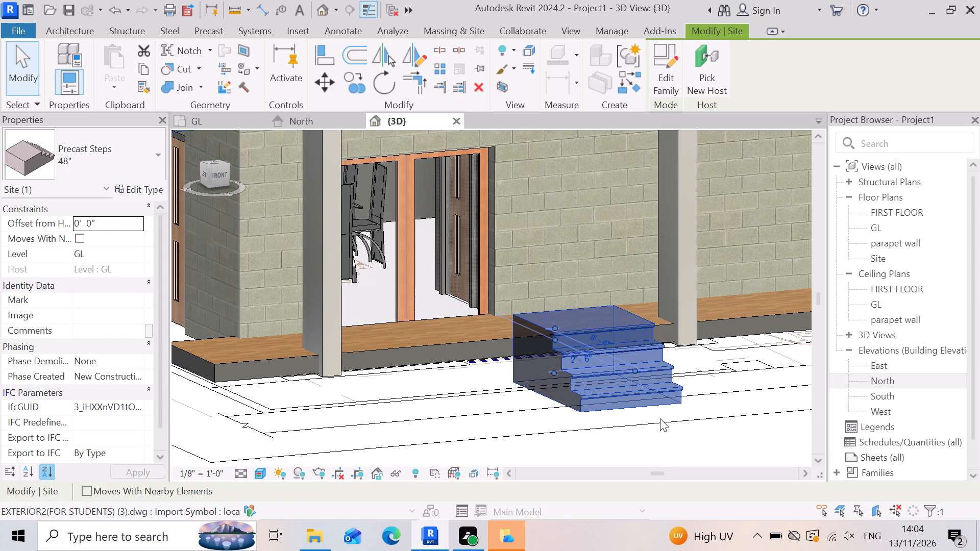
key("Up")
key("Up")
key("Up")
key("Up")
key("Up")
key("Up")
key("Up")
key("Up")
key("Up")
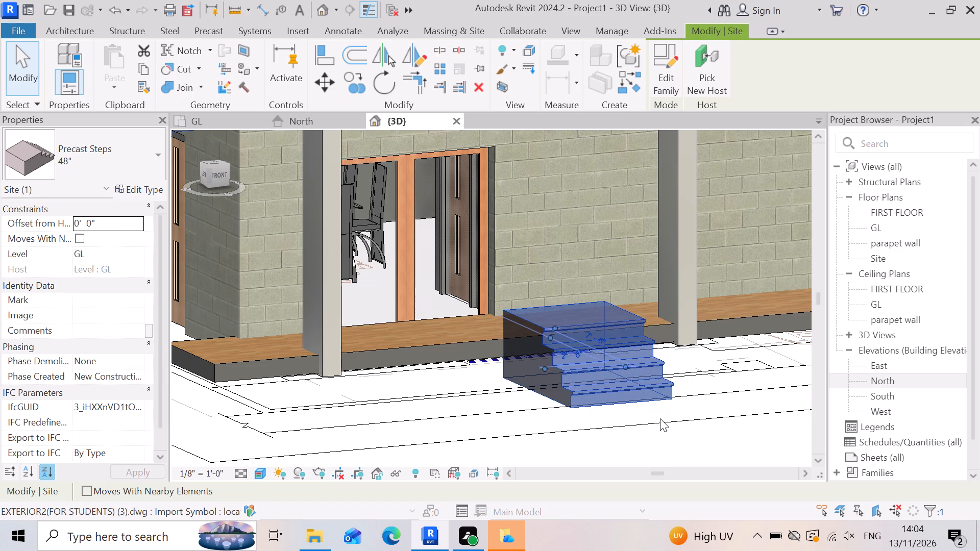
key("Up")
key("Up")
key("Up")
key("Up")
key("Up")
key("Up")
key("Up")
key("Up")
key("Up")
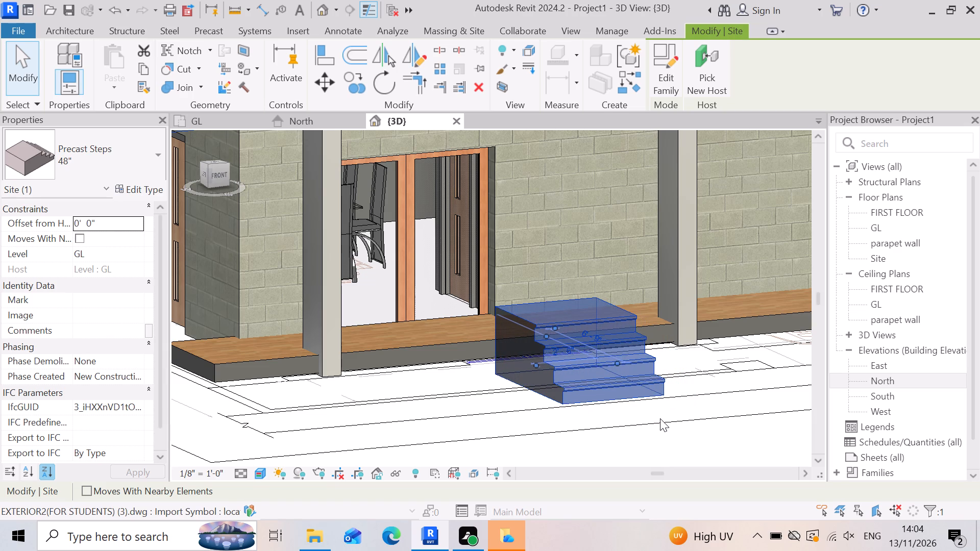
key("Up")
key("Up")
key("Up")
key("Up")
key("Up")
key("Up")
key("Up")
key("Up")
key("Up")
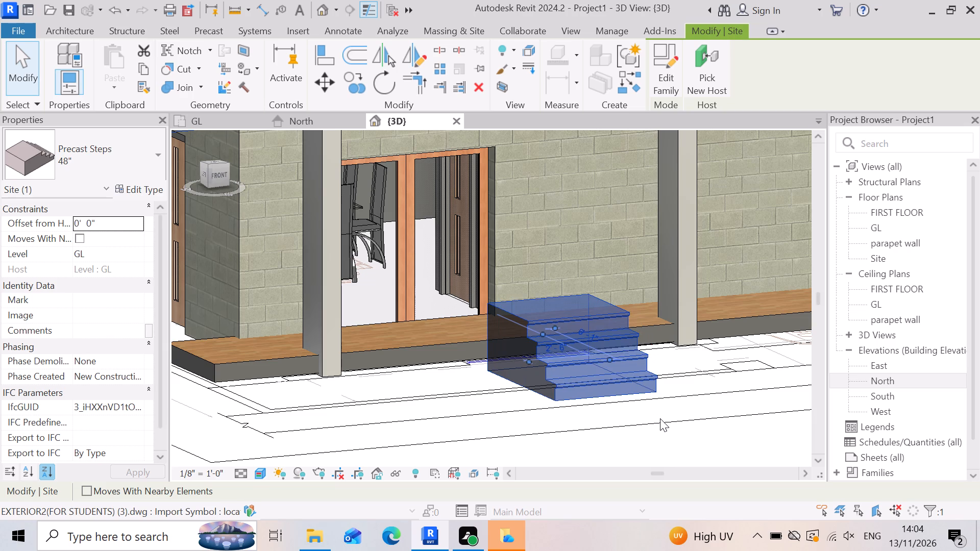
key("Up")
key("Up")
key("Up")
key("Up")
key("Up")
key("Up")
key("Up")
key("Up")
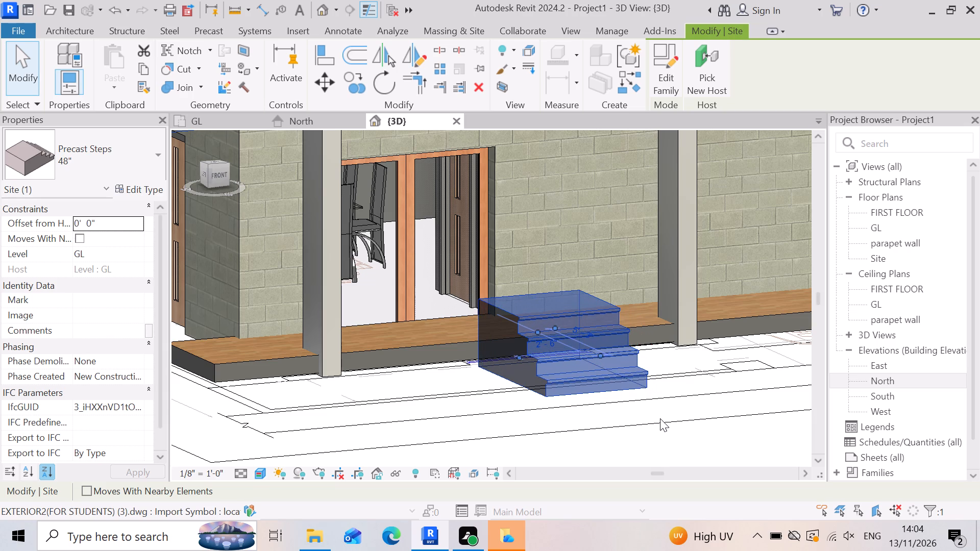
key("Up")
key("Up")
key("Up")
key("Up")
key("Up")
key("Up")
key("Up")
key("Up")
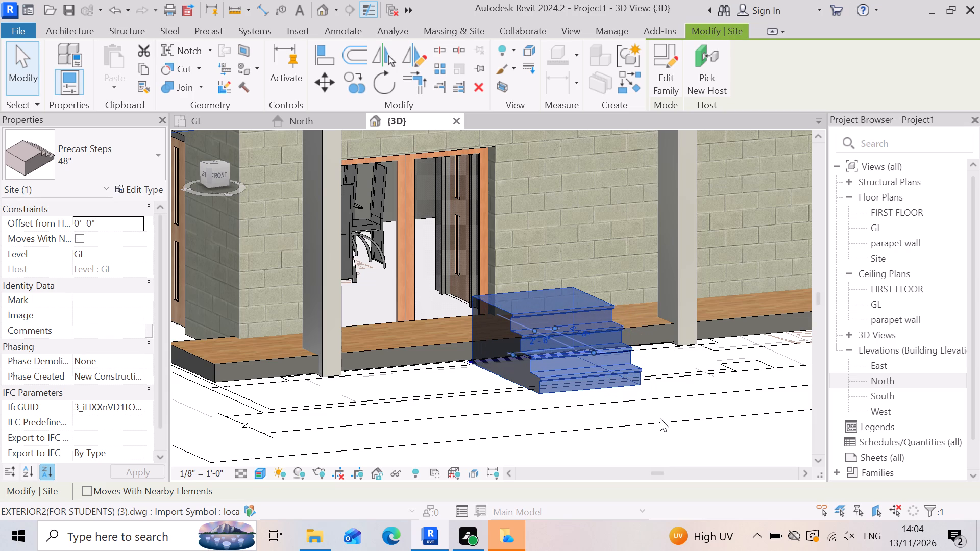
key("Up")
key("Up")
key("Up")
key("Up")
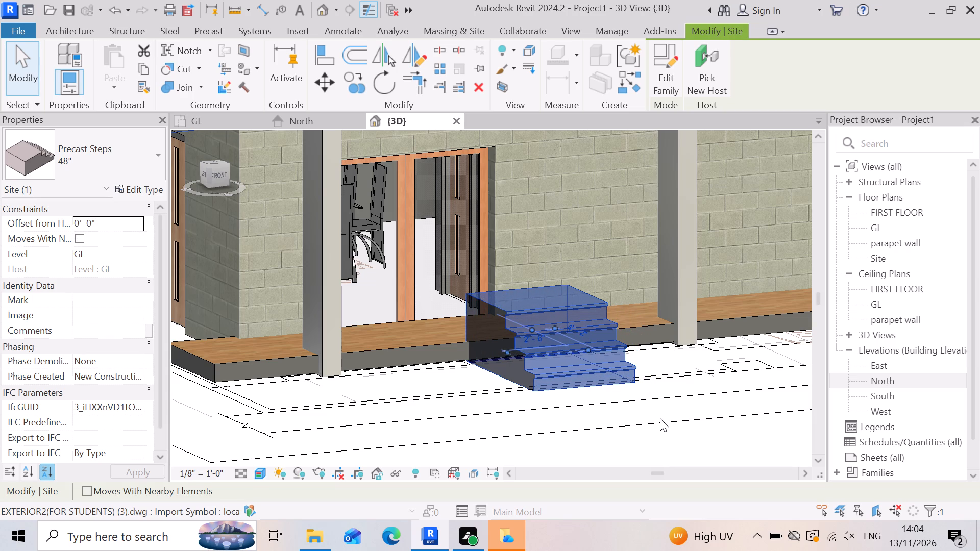
key("Down")
key("Down")
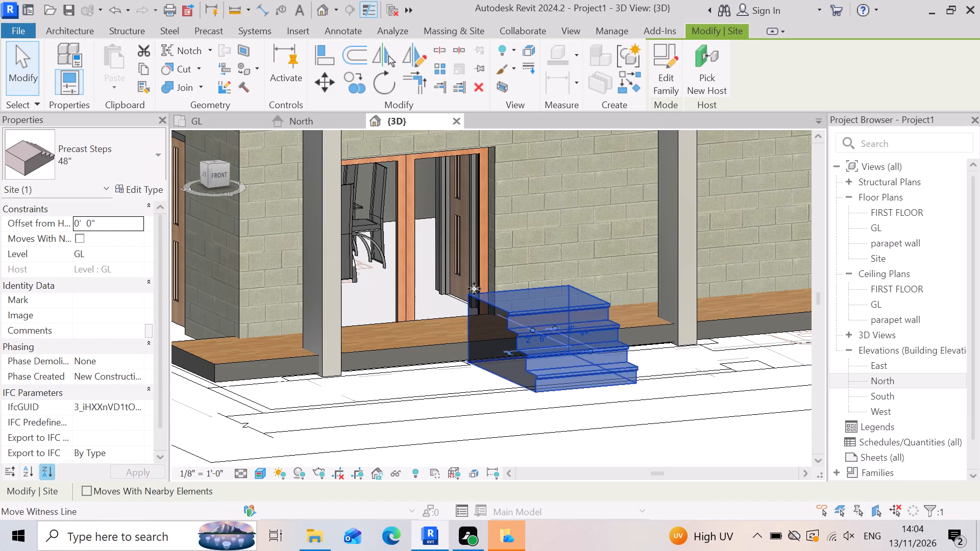
scroll(479, 287, "down", 4)
left_click(567, 399)
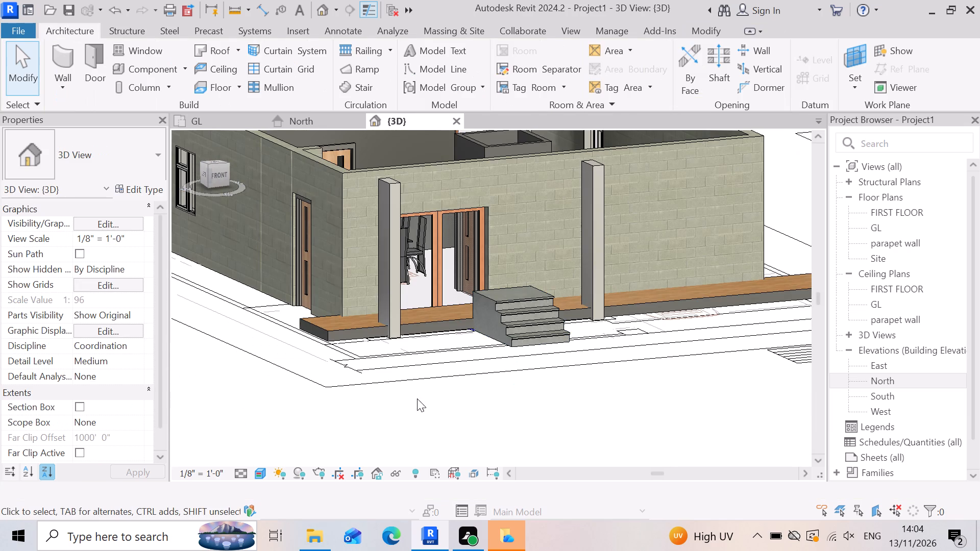
Select the precast steps in front of the double doors and choose 48" as their type.
scroll(549, 305, "up", 3)
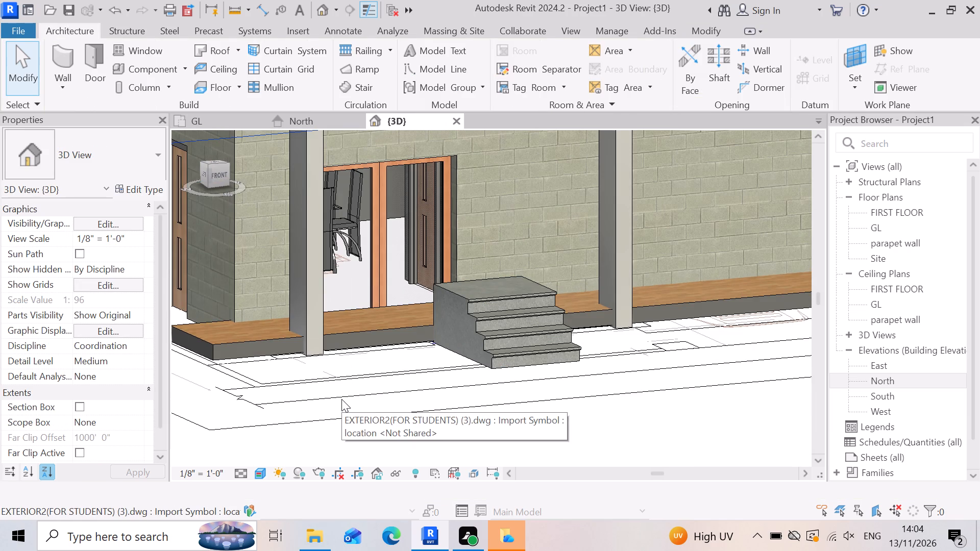
scroll(387, 346, "up", 2)
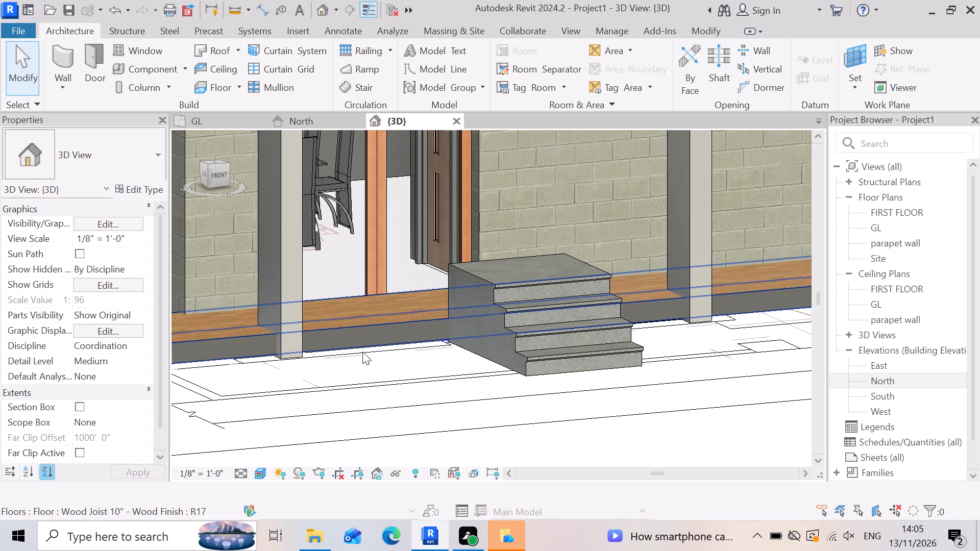
scroll(379, 343, "up", 5)
left_click(599, 310)
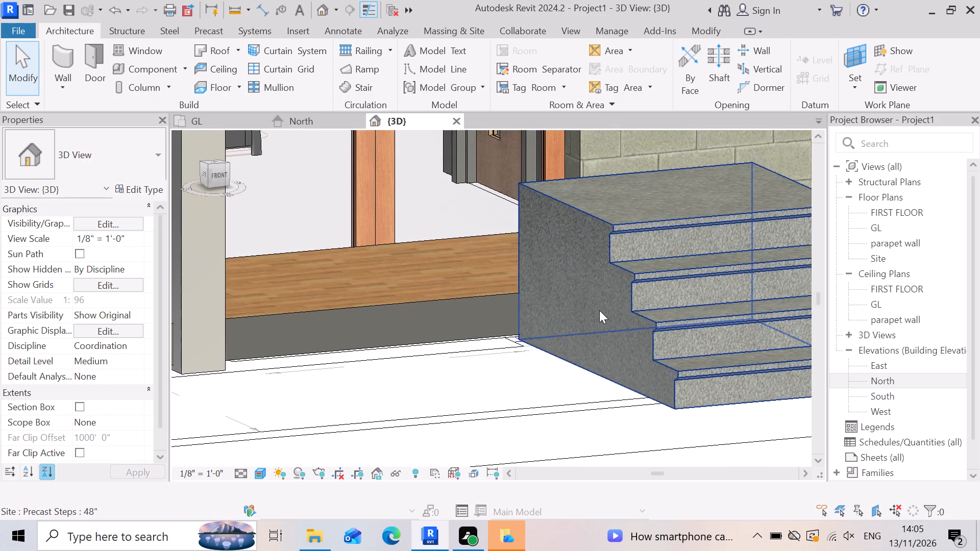
scroll(561, 333, "down", 2)
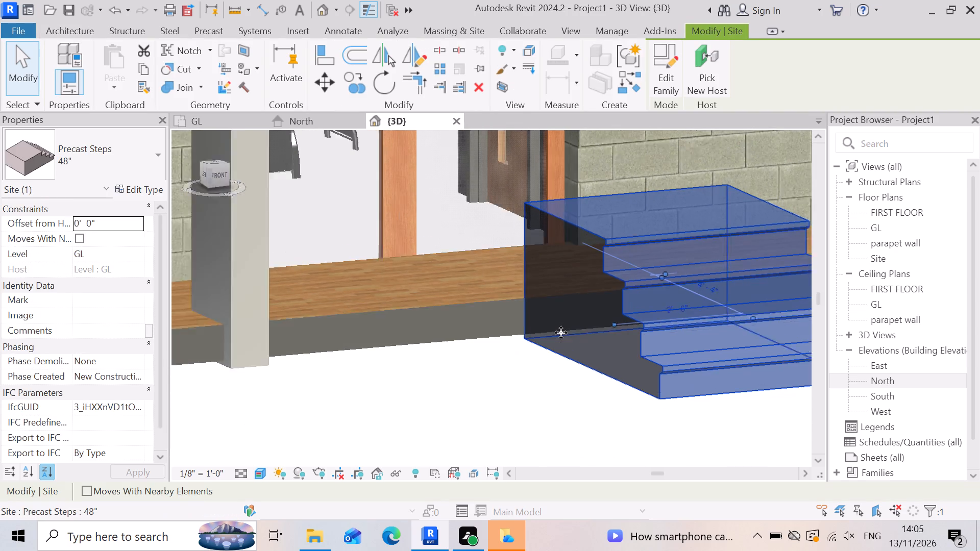
scroll(561, 333, "down", 3)
scroll(704, 323, "up", 5)
scroll(633, 307, "up", 3)
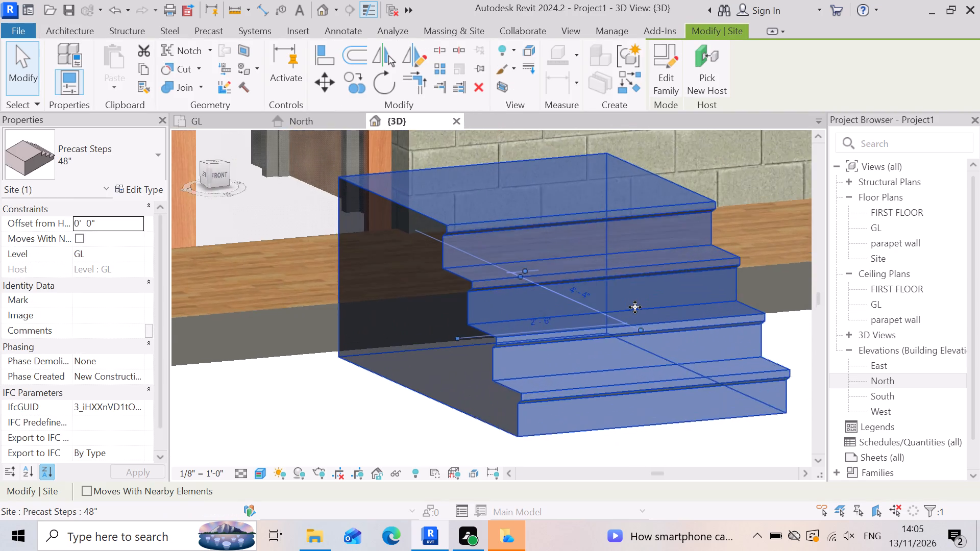
scroll(635, 307, "up", 3)
scroll(385, 242, "up", 3)
scroll(373, 342, "down", 4)
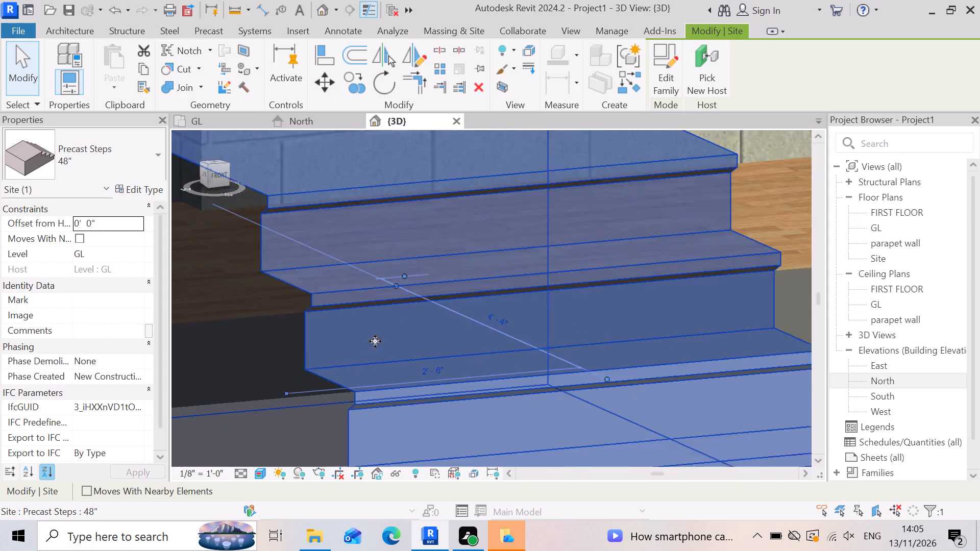
scroll(375, 341, "down", 8)
left_click(402, 286)
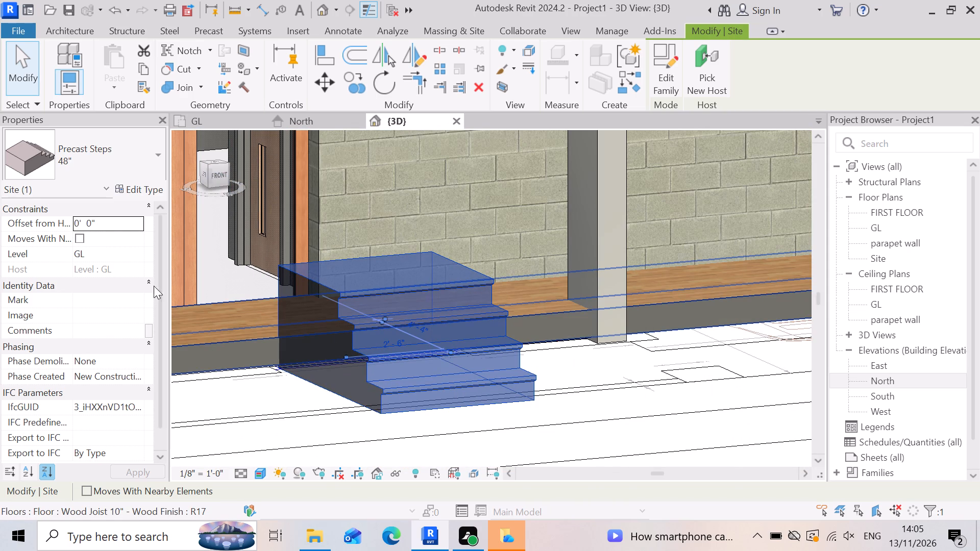
left_click(163, 152)
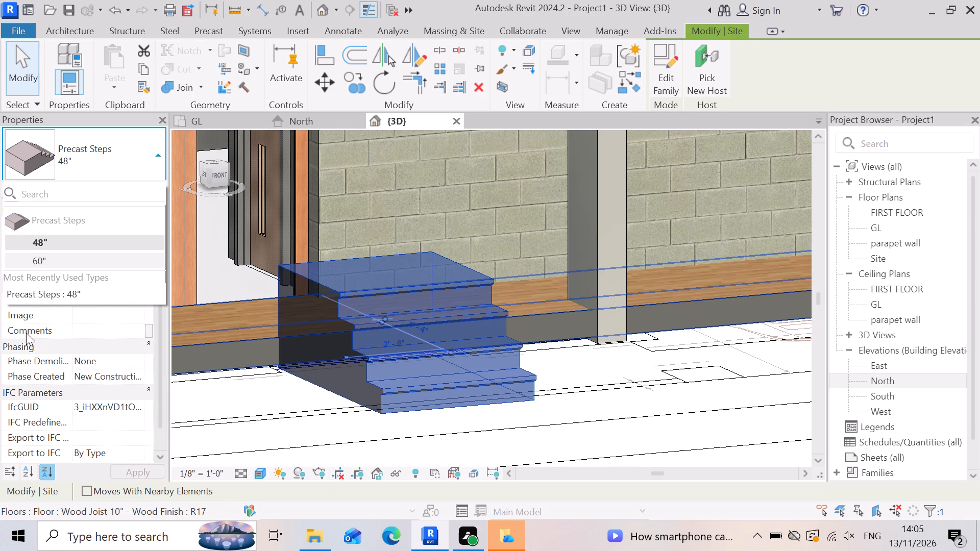
scroll(102, 411, "down", 4)
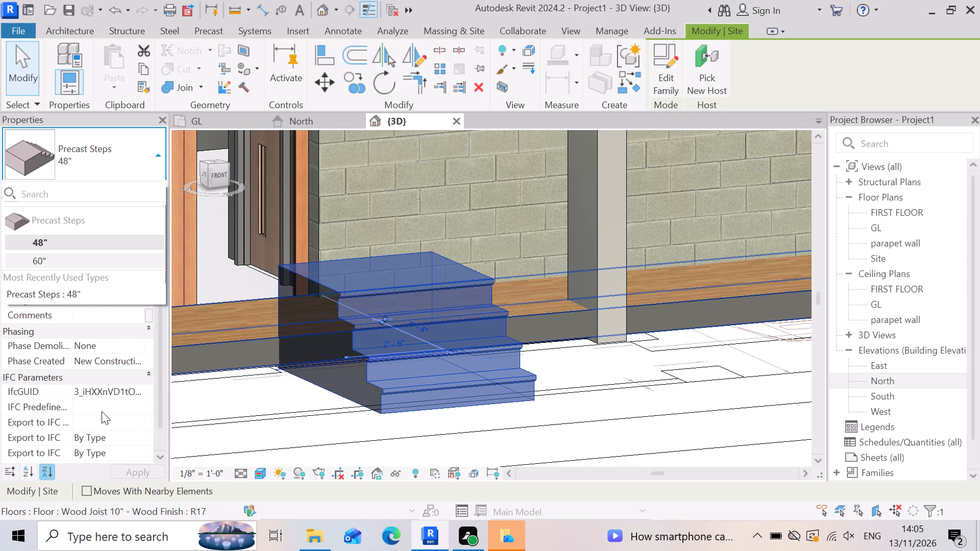
left_click(132, 244)
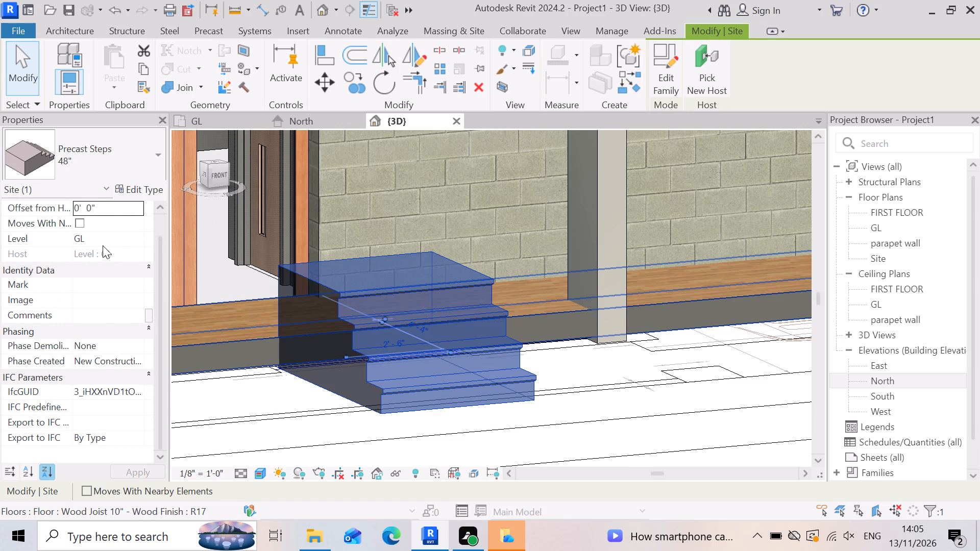
Set the precast steps' offset from host to 1.5", apply it, and deselect the steps.
left_click(118, 212)
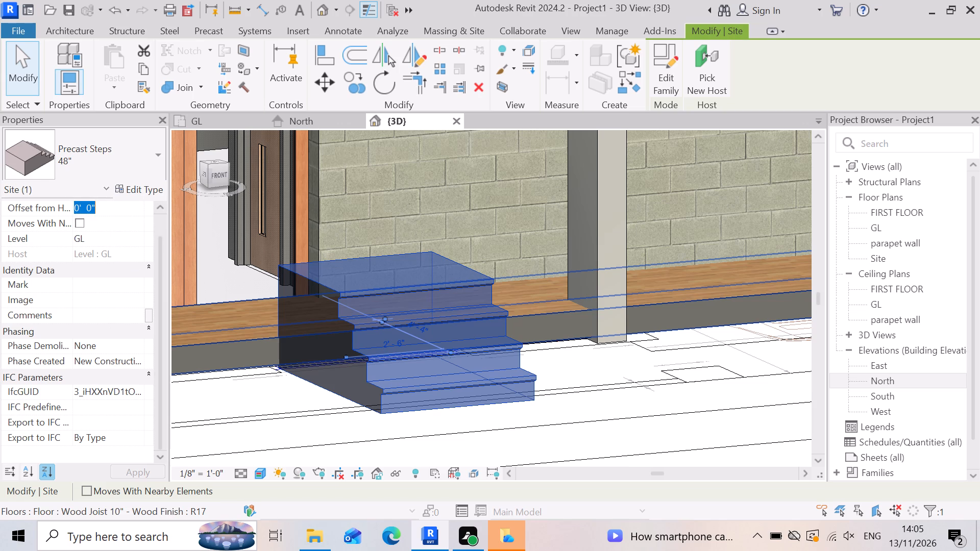
key("1")
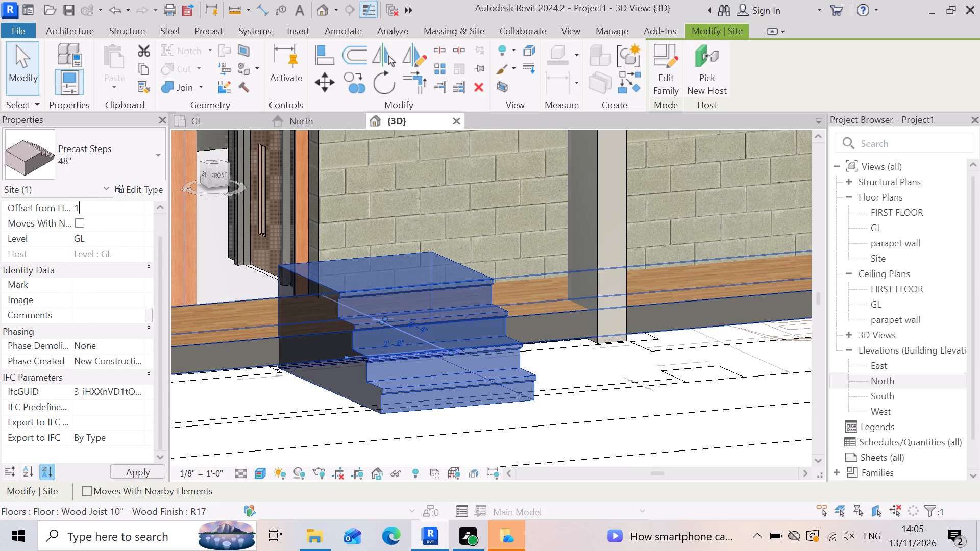
key("shift+quotedbl")
key("BackSpace")
type(".5")
key("shift+quotedbl")
key("Return")
left_click(153, 470)
scroll(383, 399, "down", 4)
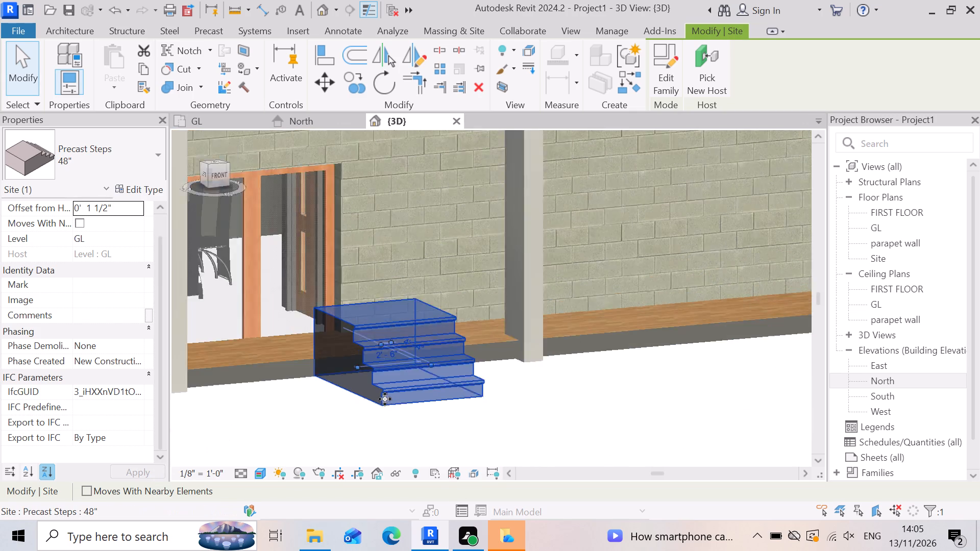
scroll(385, 399, "down", 3)
key("Escape")
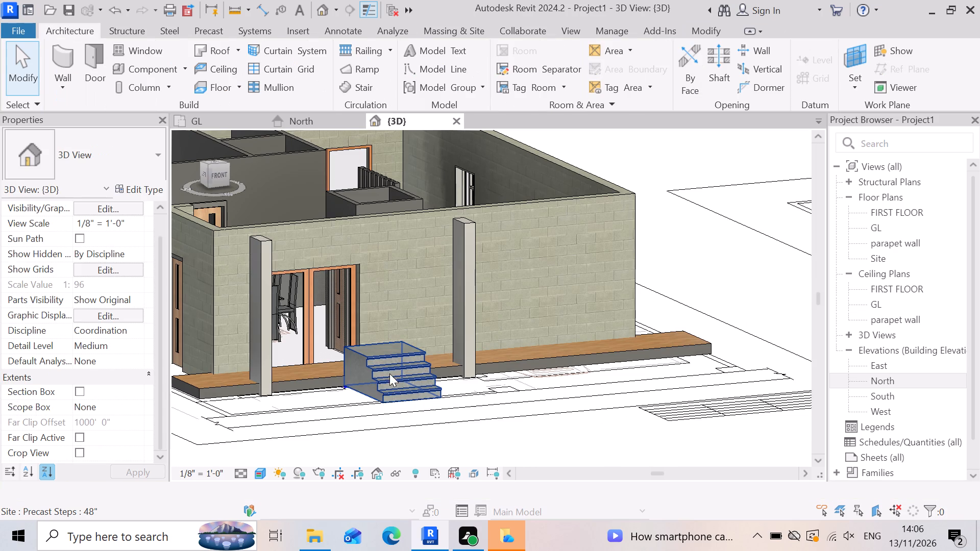
Set the precast steps' sideways temporary dimension along the front floor to 1.5'.
scroll(389, 373, "up", 3)
left_click(369, 394)
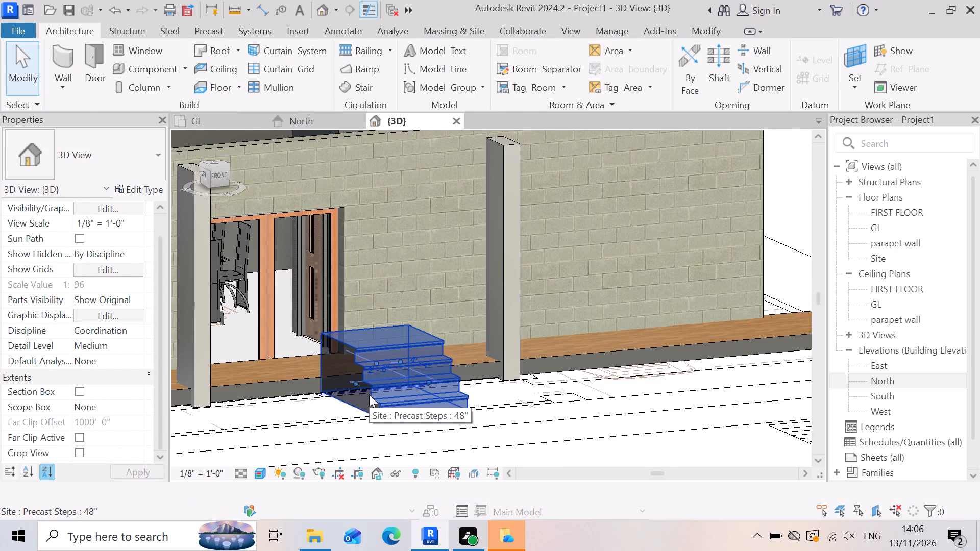
scroll(384, 356, "up", 9)
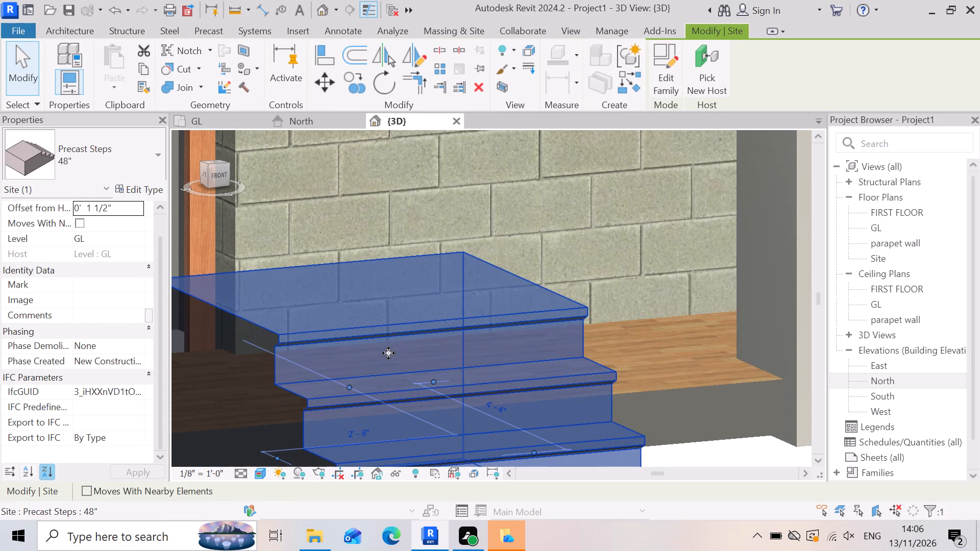
left_click(362, 434)
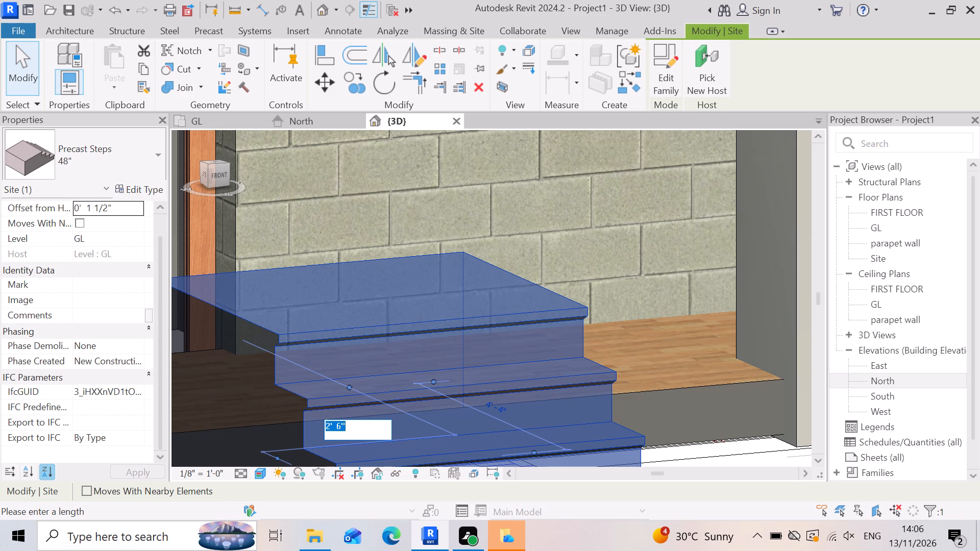
key("BackSpace")
key("1")
type(".5")
key("apostrophe")
key("Return")
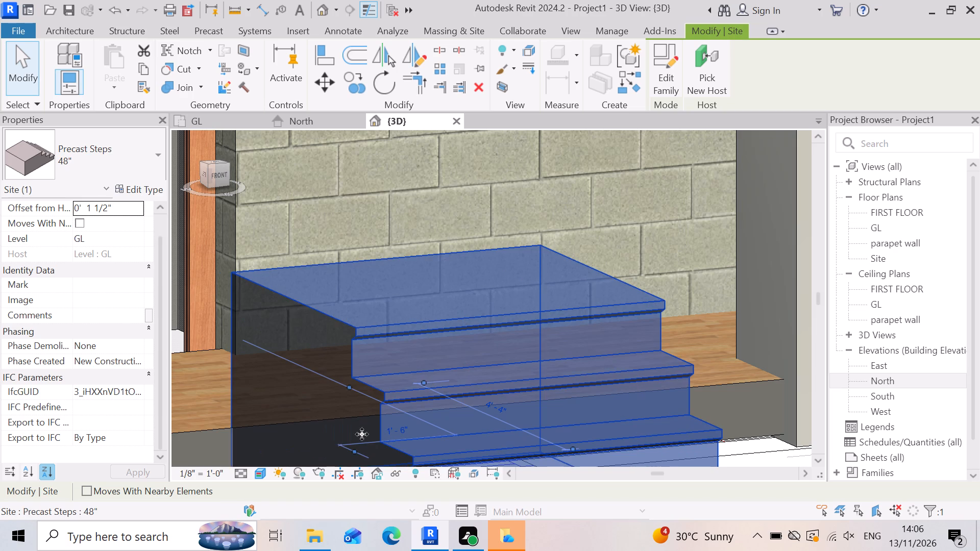
Set the precast steps' temporary dimension running toward the house to 1'5", and clear the selection.
left_click(496, 410)
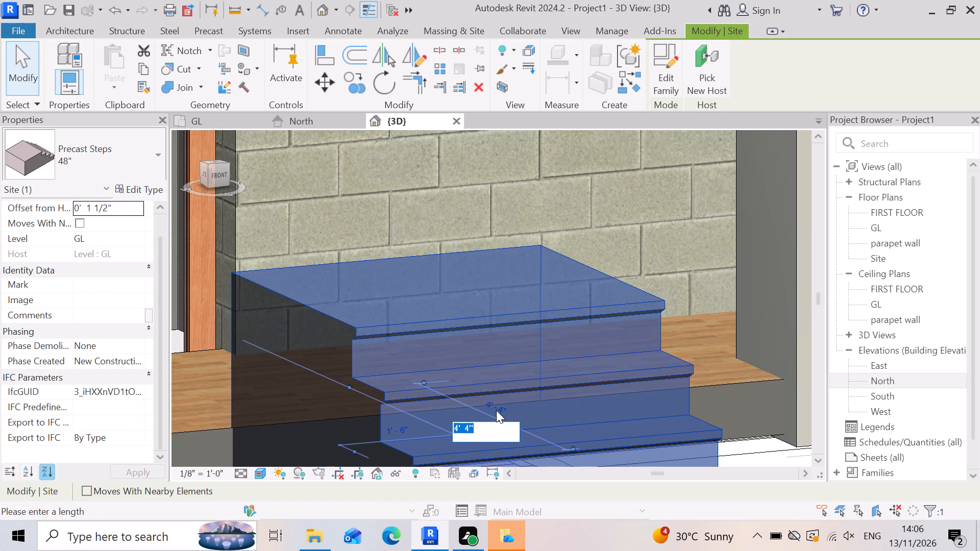
key("BackSpace")
key("1")
key("apostrophe")
key("5")
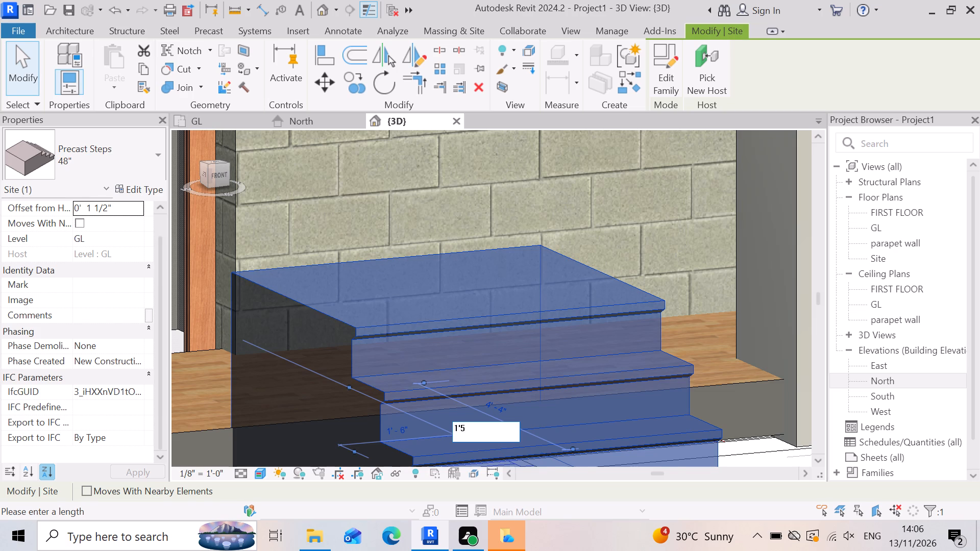
key("shift+quotedbl")
key("Return")
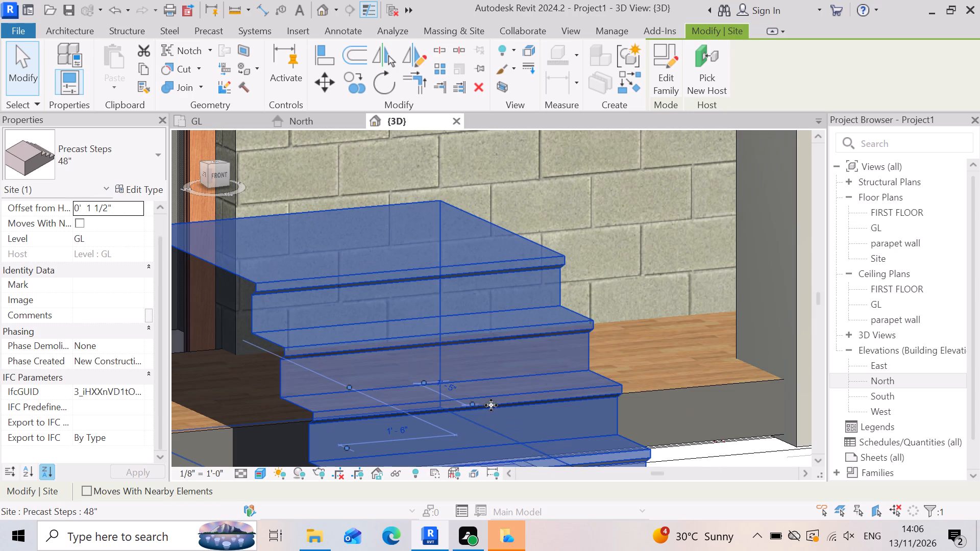
scroll(557, 367, "down", 9)
left_click(628, 441)
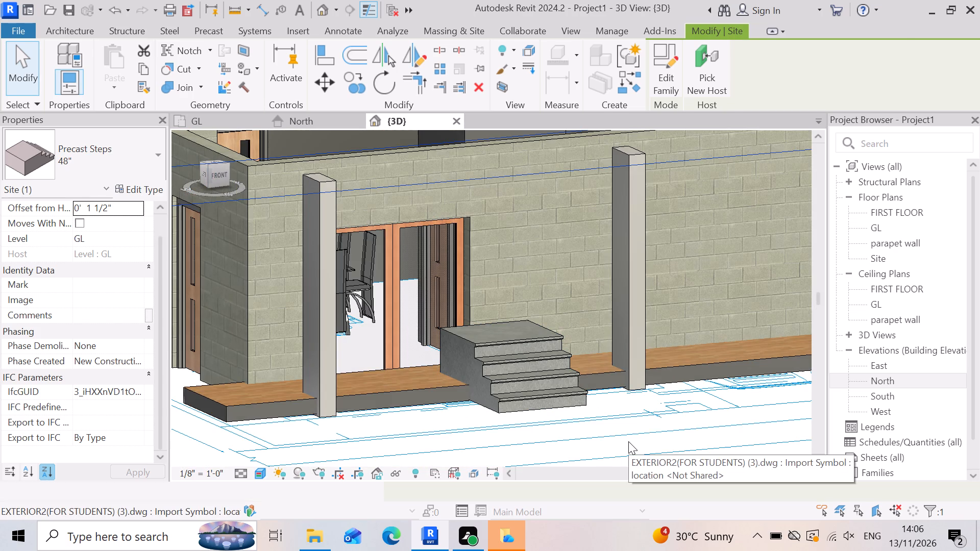
scroll(520, 416, "up", 3)
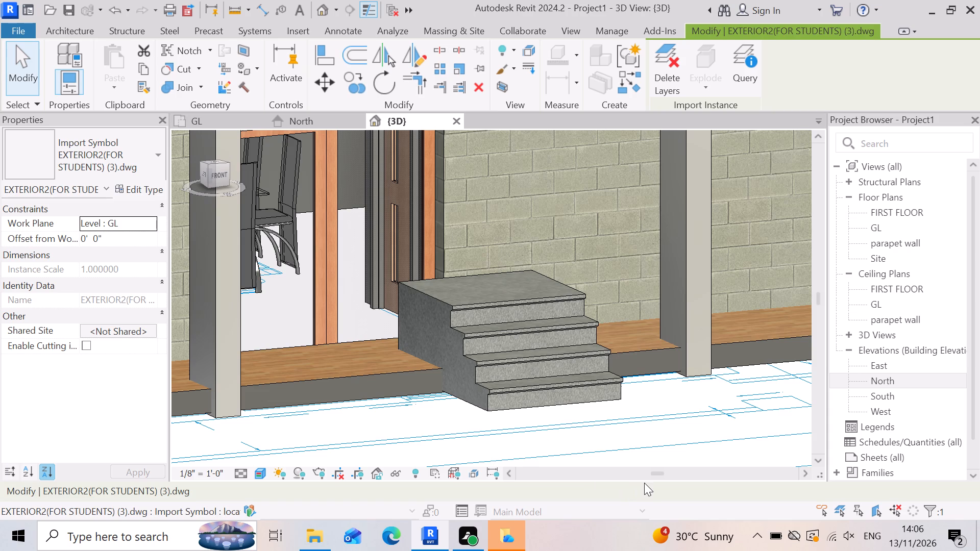
key("Escape")
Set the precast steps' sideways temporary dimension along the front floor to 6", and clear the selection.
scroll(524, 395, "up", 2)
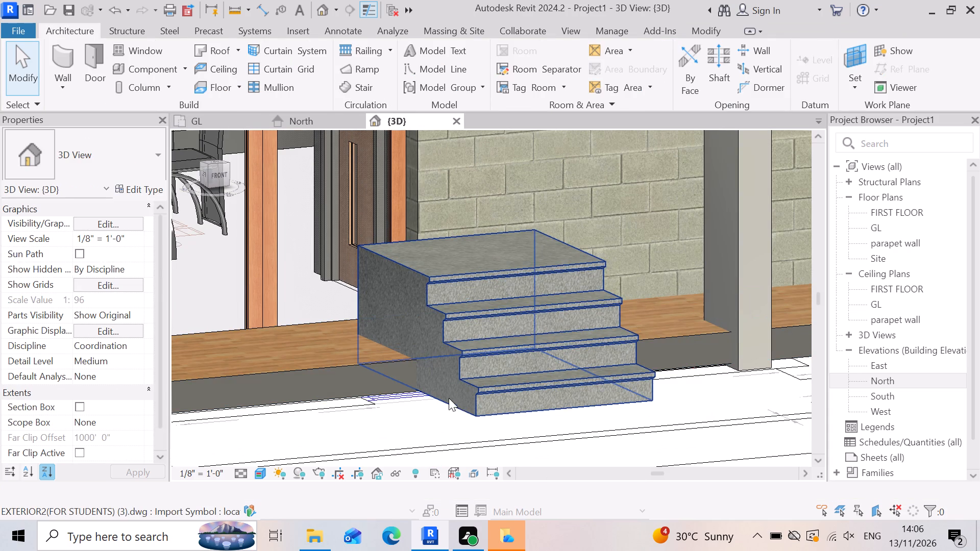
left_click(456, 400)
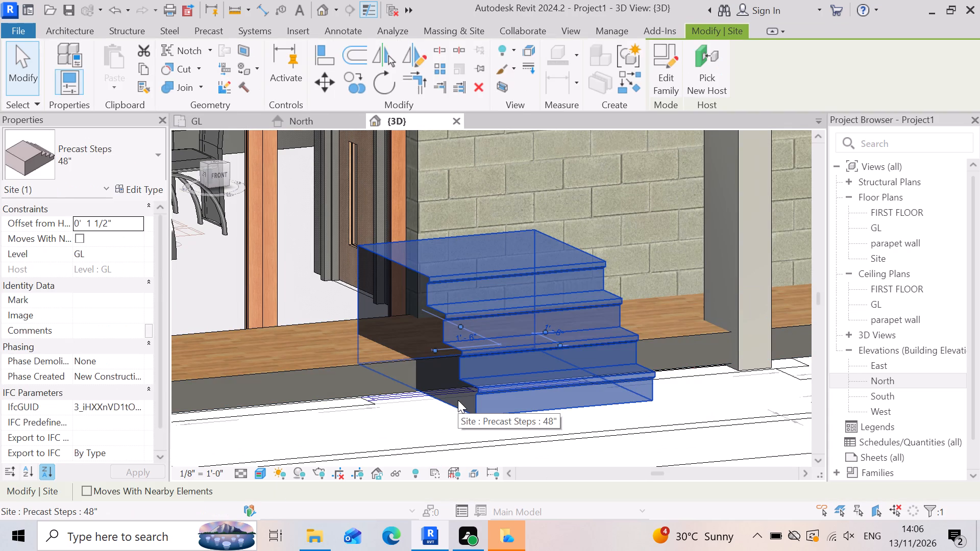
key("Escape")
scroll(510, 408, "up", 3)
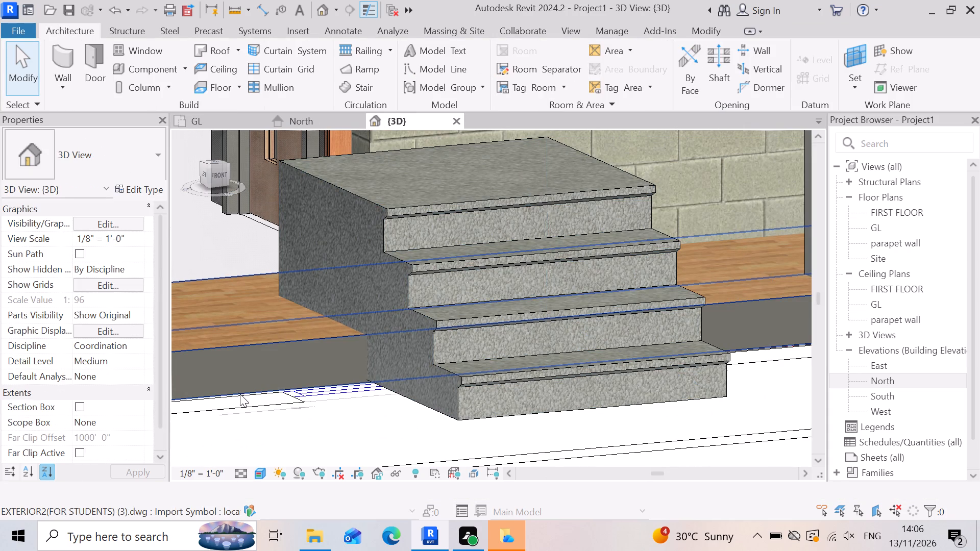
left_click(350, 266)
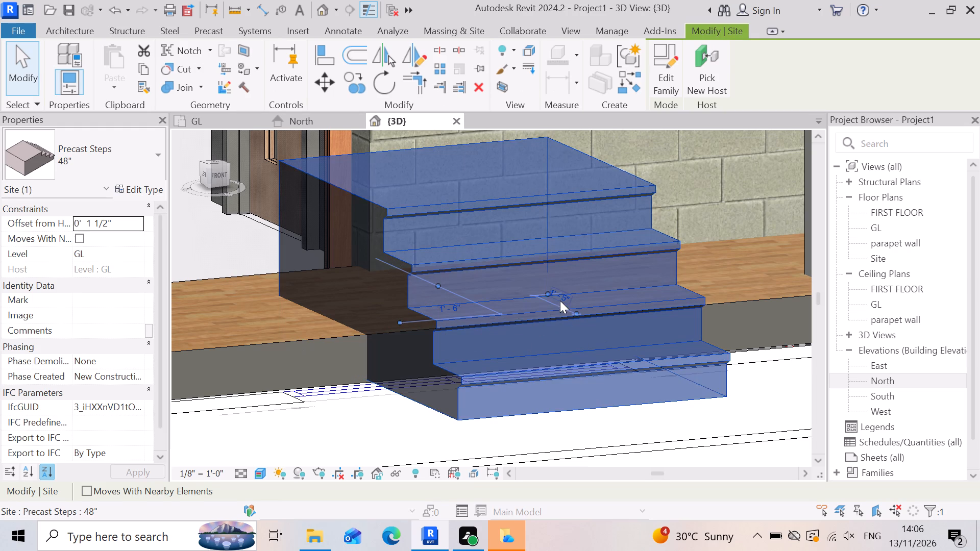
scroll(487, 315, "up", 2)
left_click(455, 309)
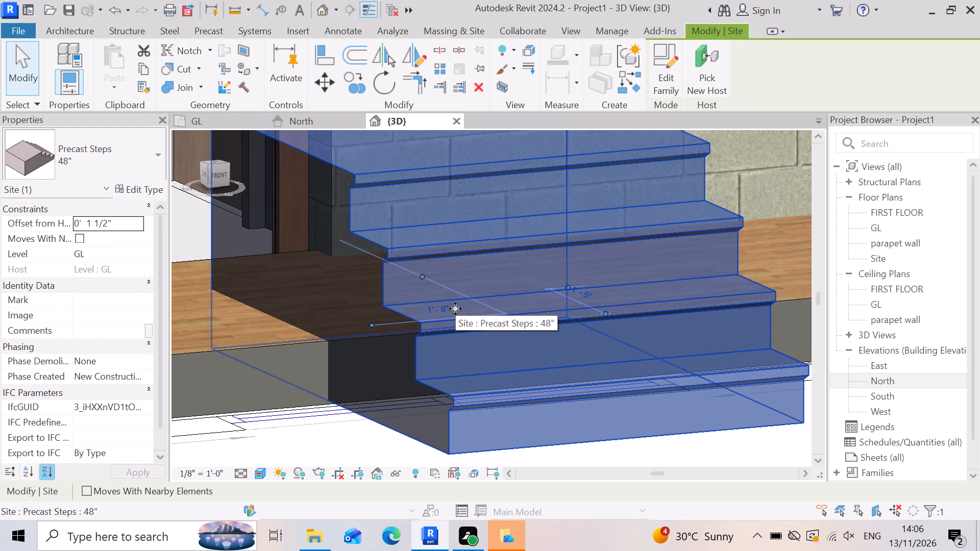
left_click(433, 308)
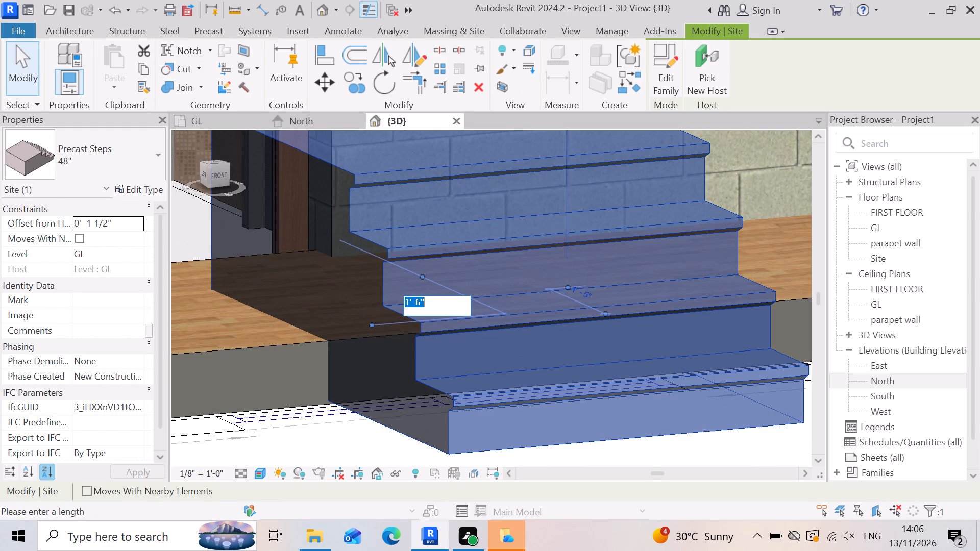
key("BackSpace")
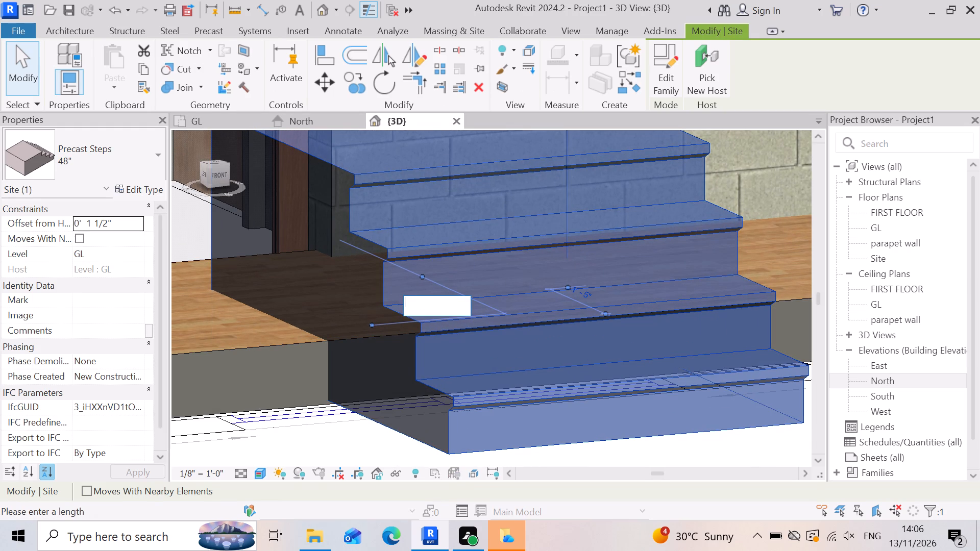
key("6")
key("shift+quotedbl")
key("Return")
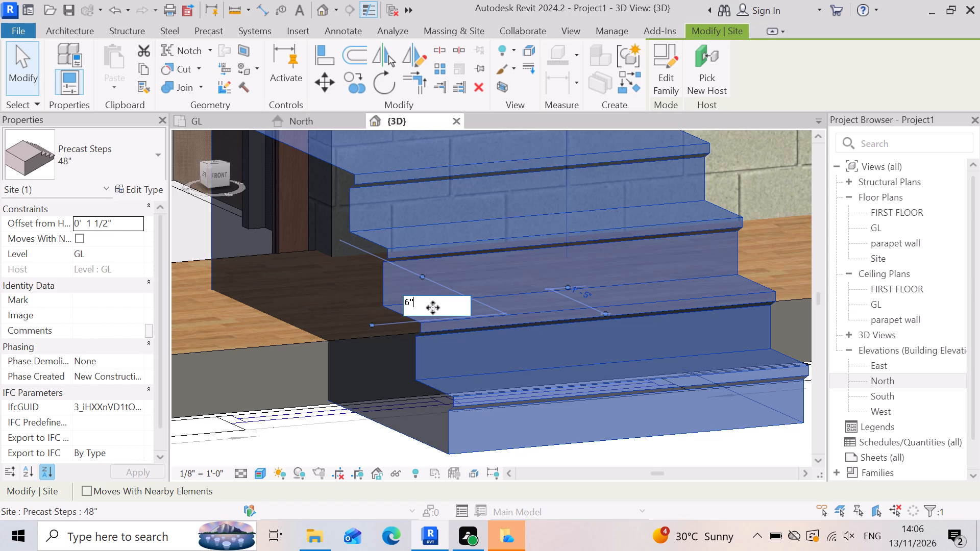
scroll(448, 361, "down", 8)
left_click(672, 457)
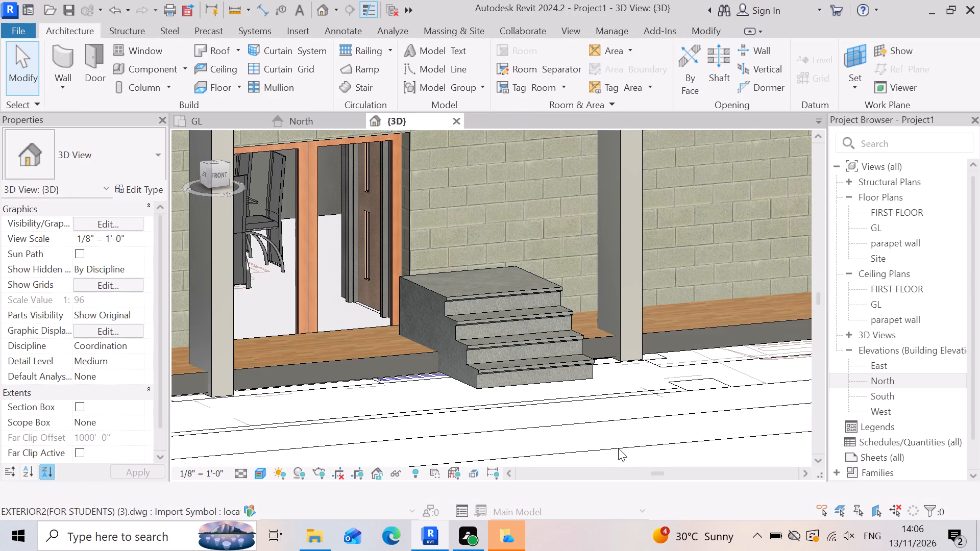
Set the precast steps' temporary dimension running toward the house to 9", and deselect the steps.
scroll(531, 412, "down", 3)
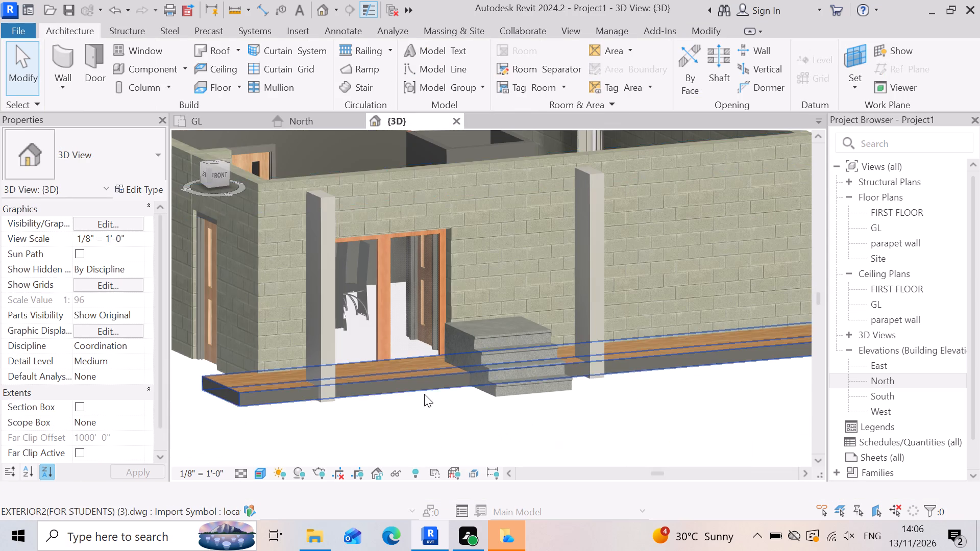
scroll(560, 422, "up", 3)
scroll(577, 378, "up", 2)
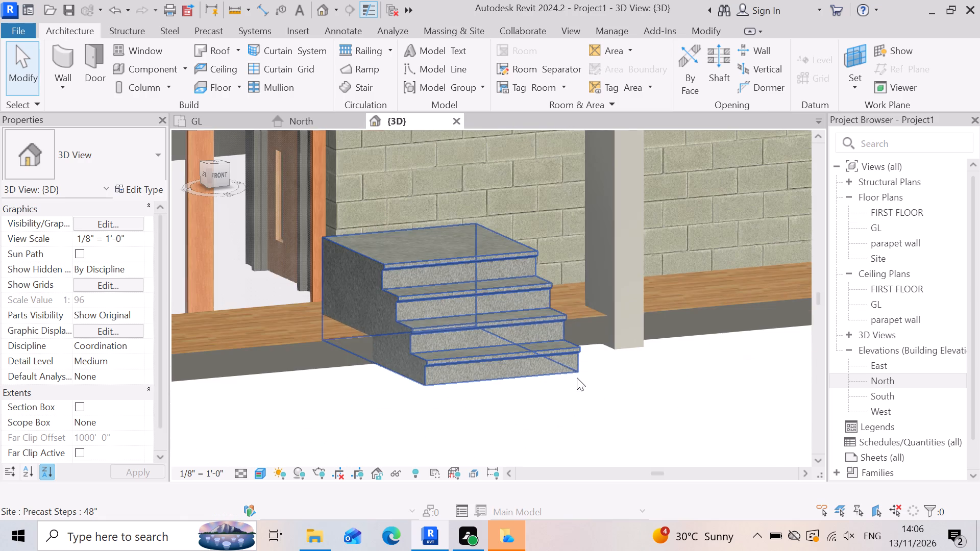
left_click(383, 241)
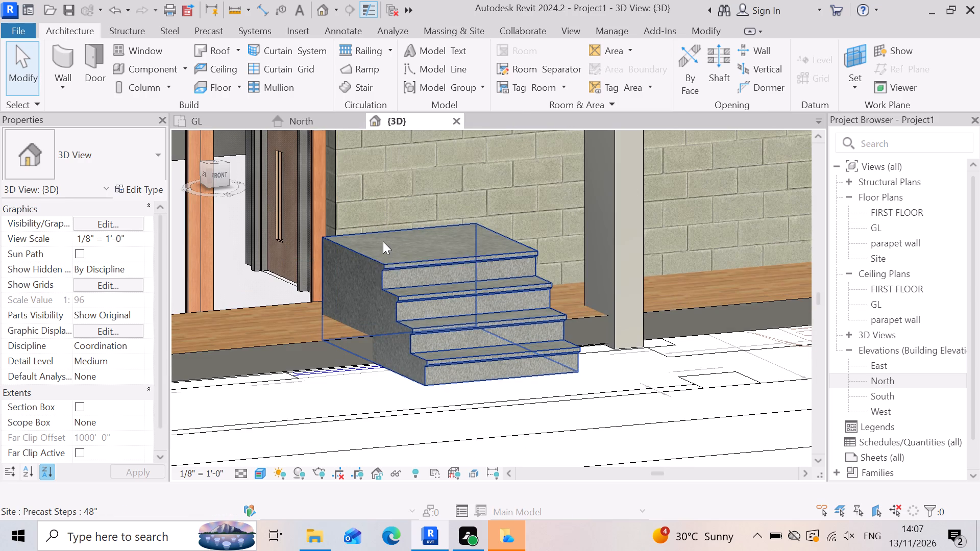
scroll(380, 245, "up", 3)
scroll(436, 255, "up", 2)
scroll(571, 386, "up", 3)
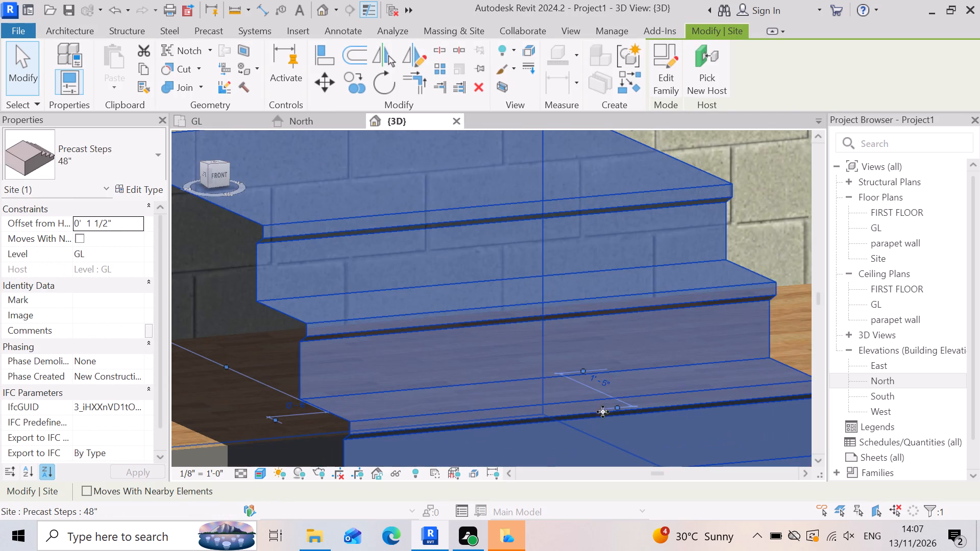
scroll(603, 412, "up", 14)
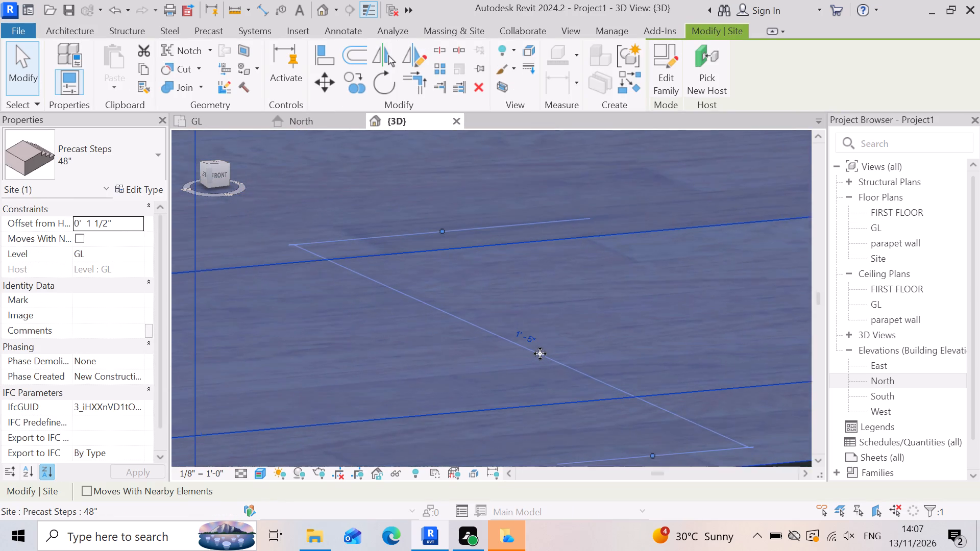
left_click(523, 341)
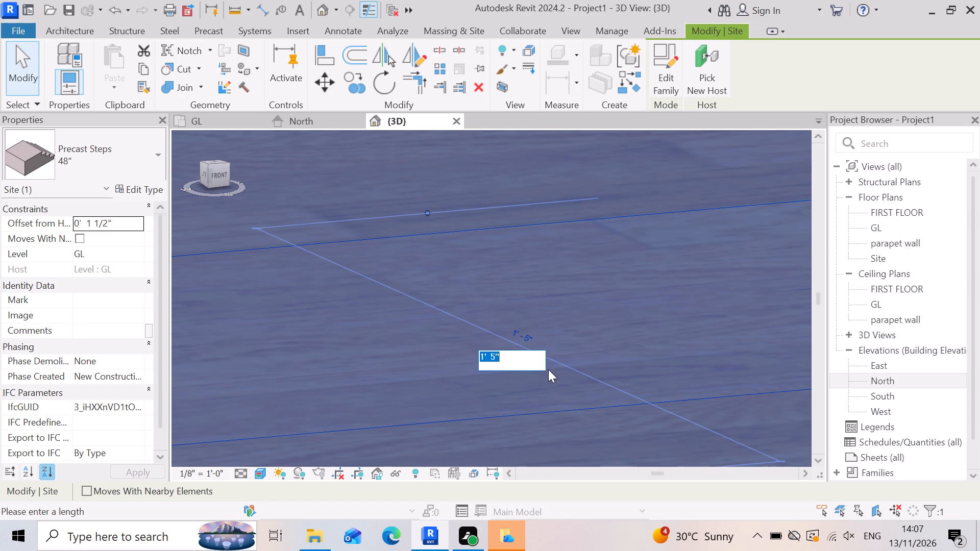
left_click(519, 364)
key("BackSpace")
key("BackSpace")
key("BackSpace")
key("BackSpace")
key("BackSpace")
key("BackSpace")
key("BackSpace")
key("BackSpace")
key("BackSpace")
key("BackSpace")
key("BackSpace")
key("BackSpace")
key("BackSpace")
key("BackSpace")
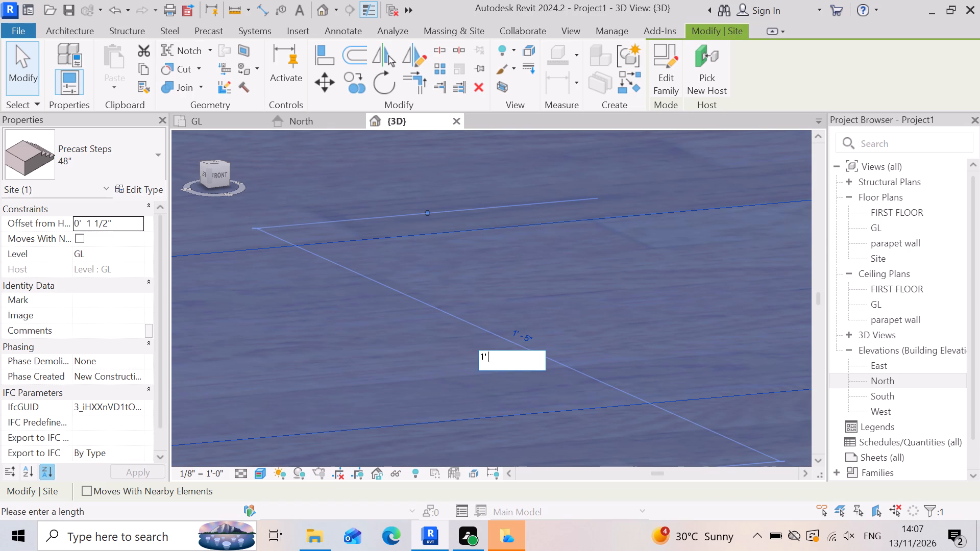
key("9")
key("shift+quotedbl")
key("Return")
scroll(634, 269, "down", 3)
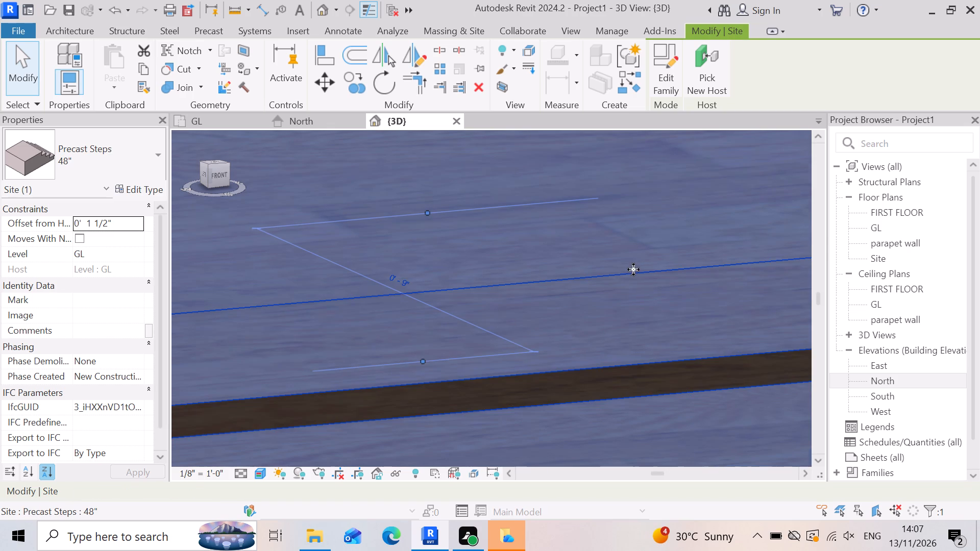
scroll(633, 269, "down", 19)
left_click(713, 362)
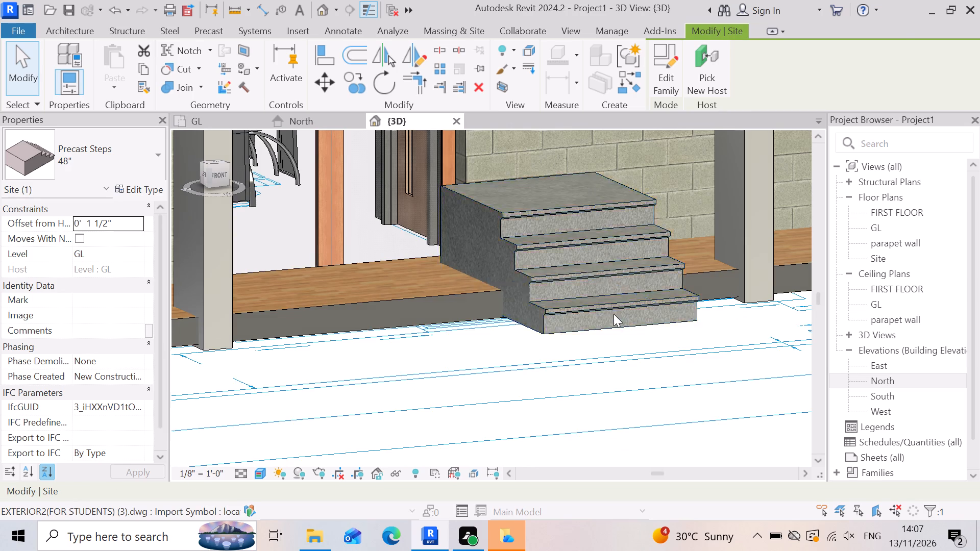
Reselect the precast steps and set their sideways temporary dimension along the front floor to 3".
scroll(593, 302, "up", 2)
scroll(520, 275, "up", 3)
left_click(469, 264)
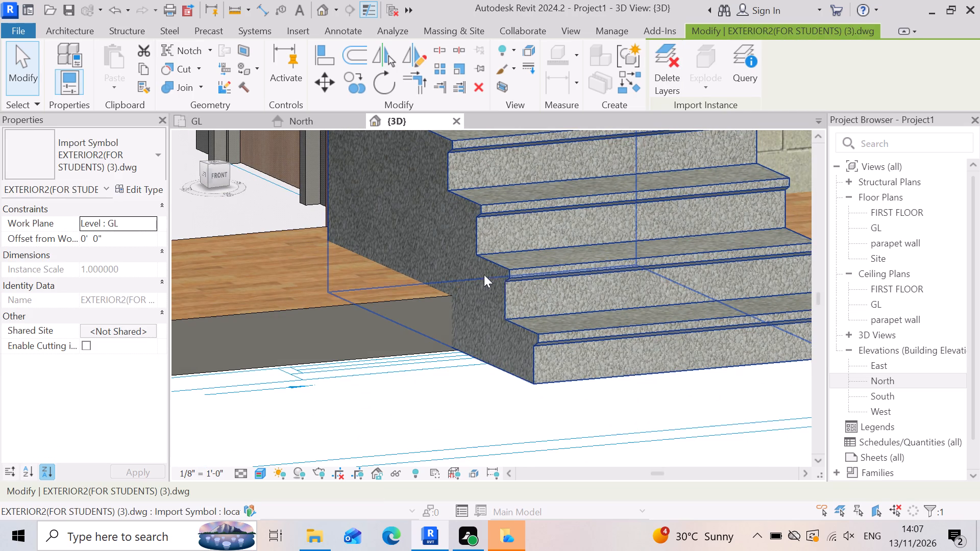
left_click(499, 271)
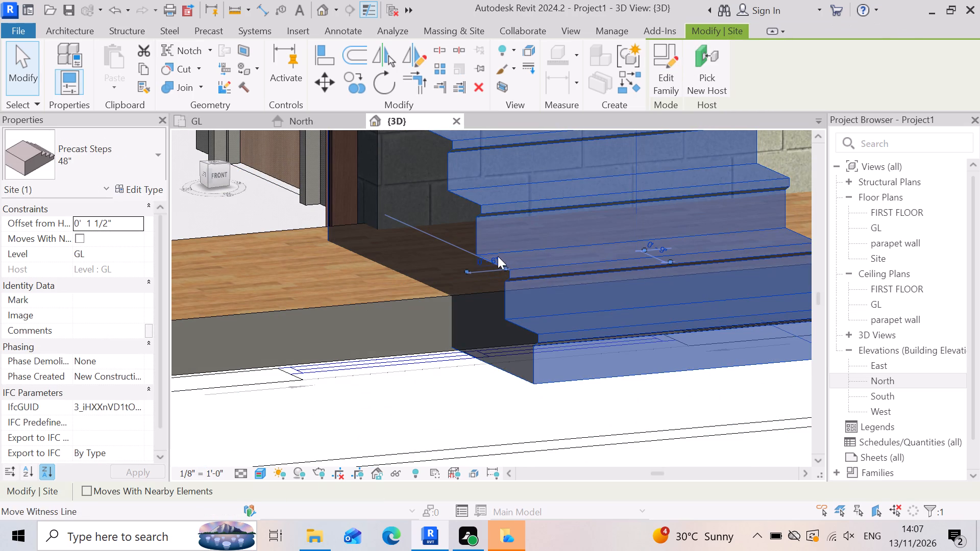
left_click(498, 256)
key("BackSpace")
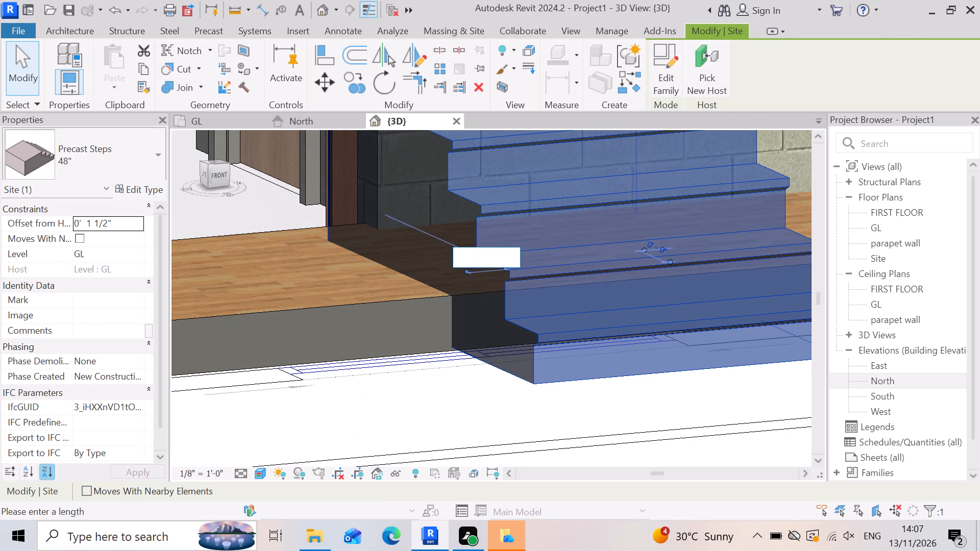
key("3")
key("shift+quotedbl")
key("Return")
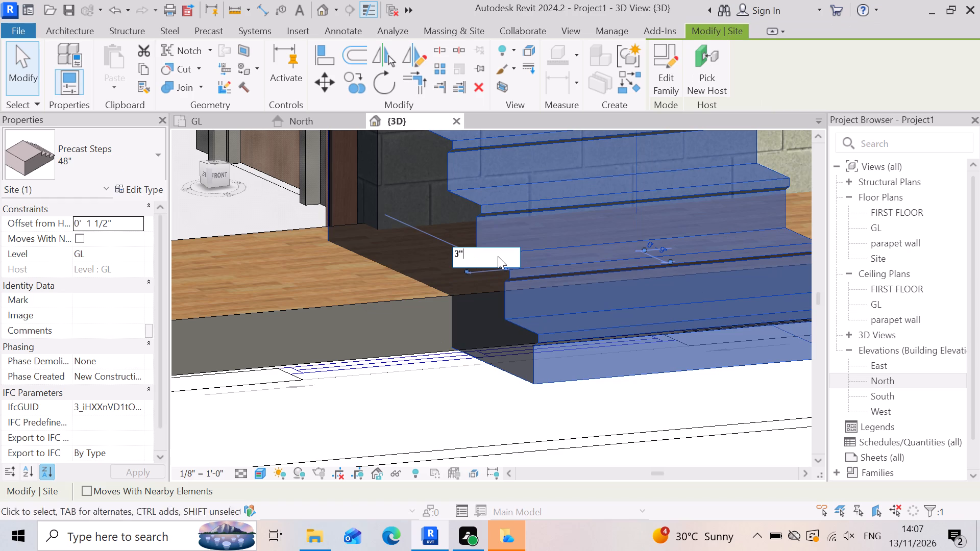
scroll(448, 298, "down", 8)
left_click(485, 357)
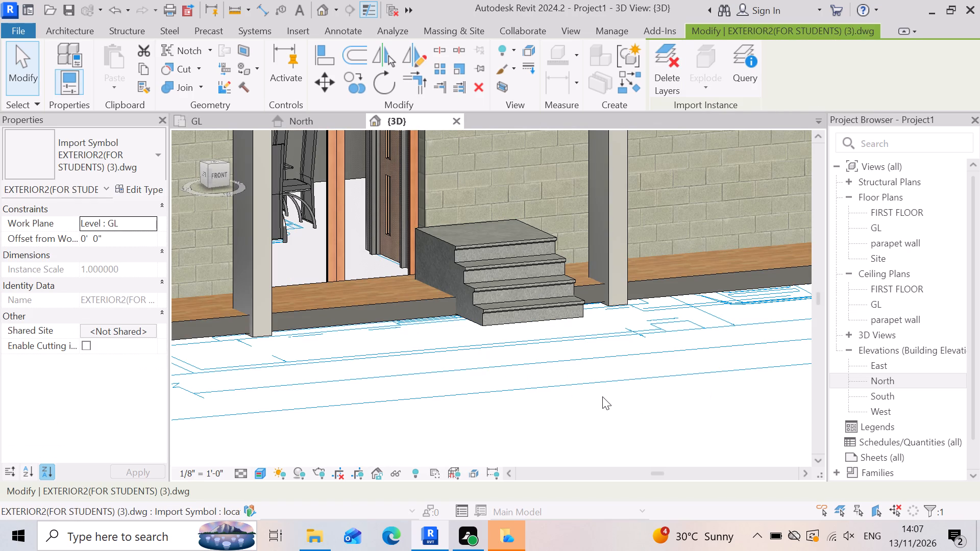
Set the precast steps' temporary dimension running toward the house to 5", and clear the selection.
scroll(644, 367, "down", 2)
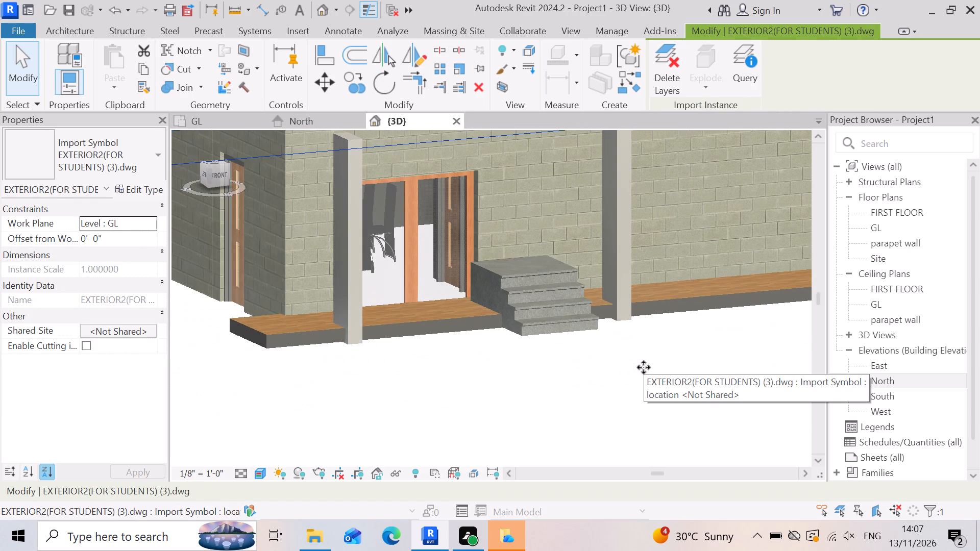
scroll(626, 327, "up", 4)
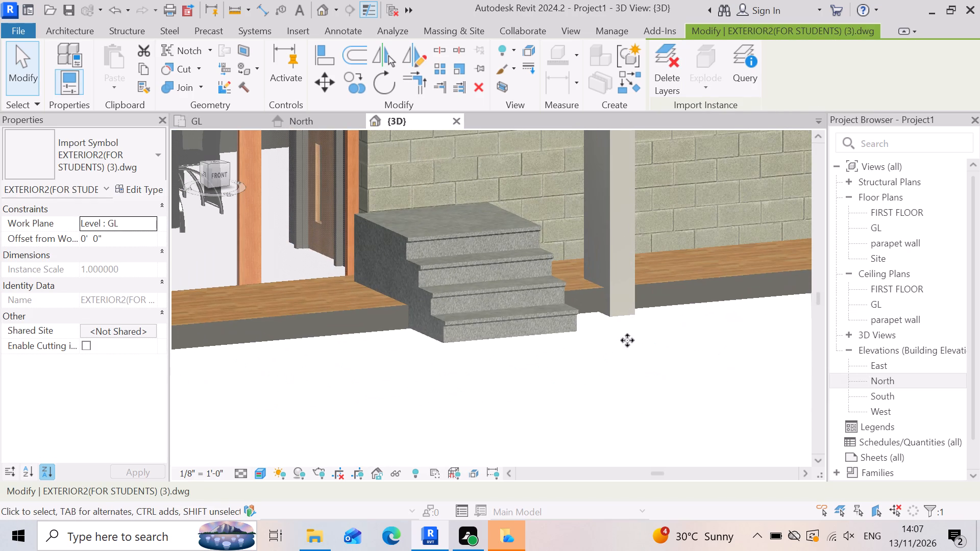
scroll(630, 334, "down", 2)
scroll(541, 323, "up", 5)
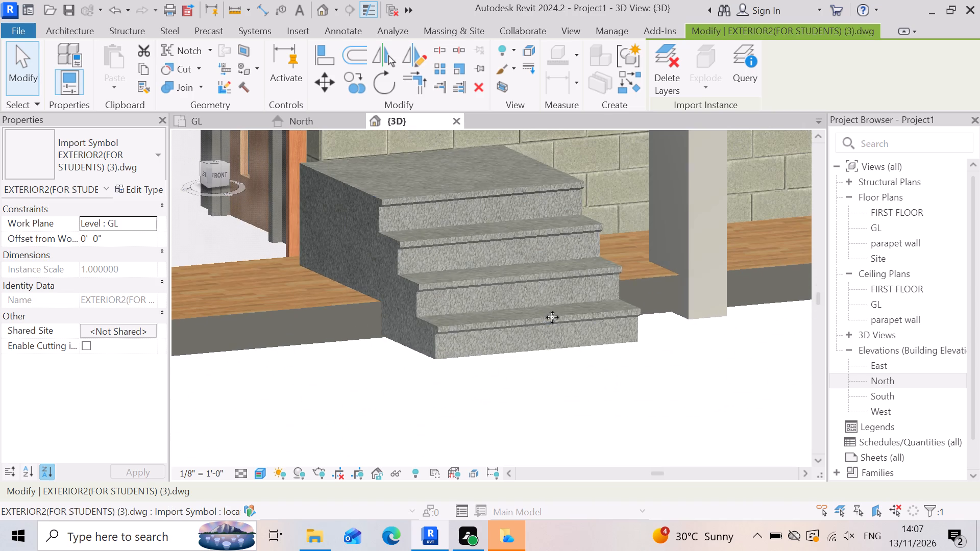
scroll(493, 350, "up", 2)
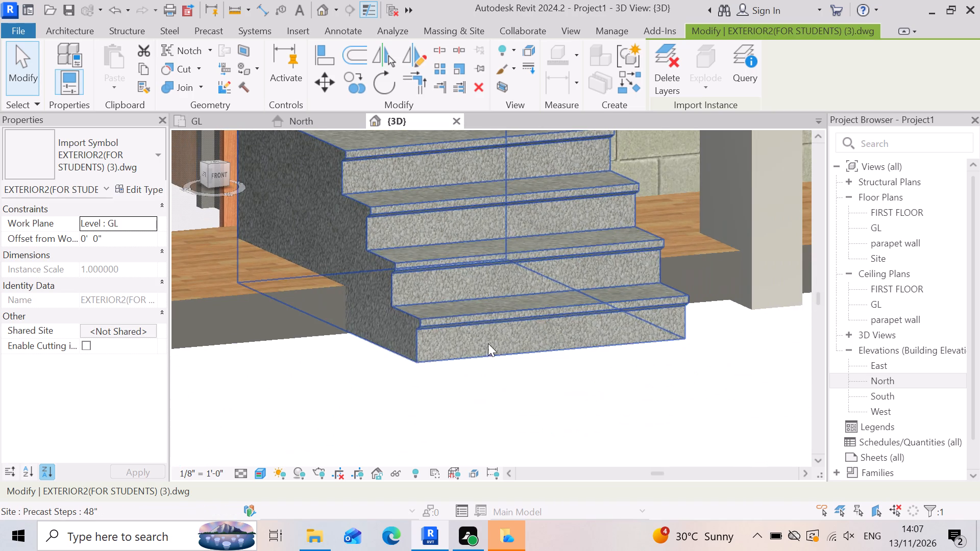
left_click(333, 247)
left_click(243, 207)
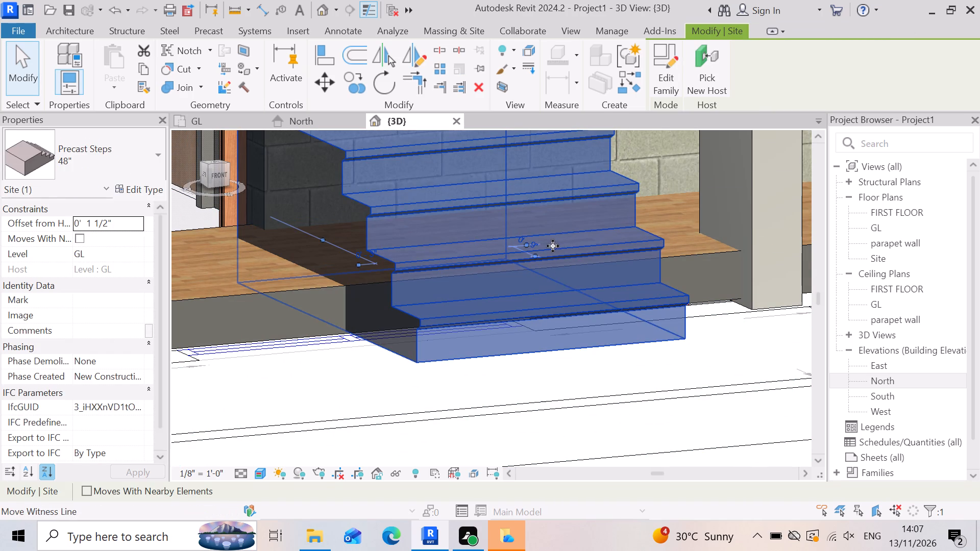
left_click(542, 246)
left_click(532, 242)
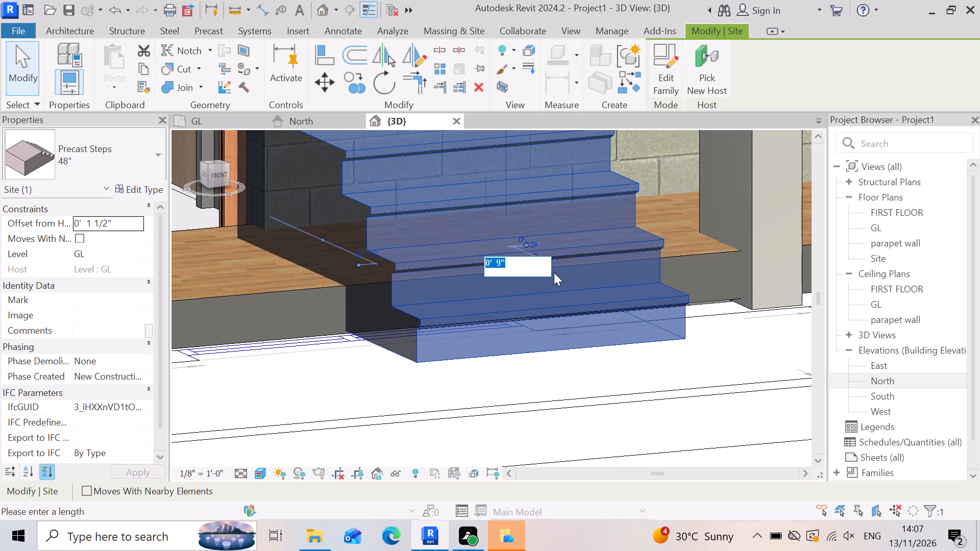
key("BackSpace")
key("5")
key("shift+quotedbl")
key("Return")
left_click(635, 376)
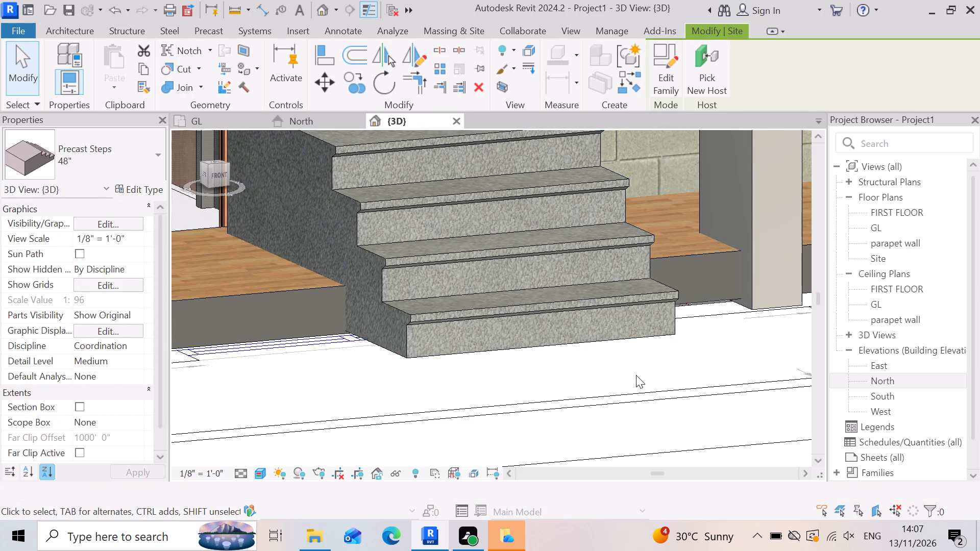
Select the precast steps and set their temporary dimension running toward the house to 1".
scroll(636, 375, "down", 7)
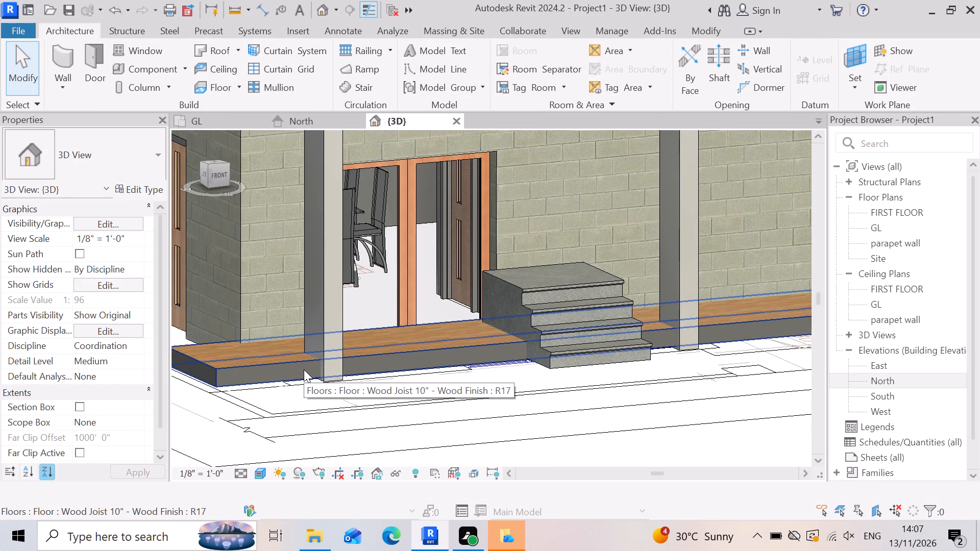
left_click(545, 330)
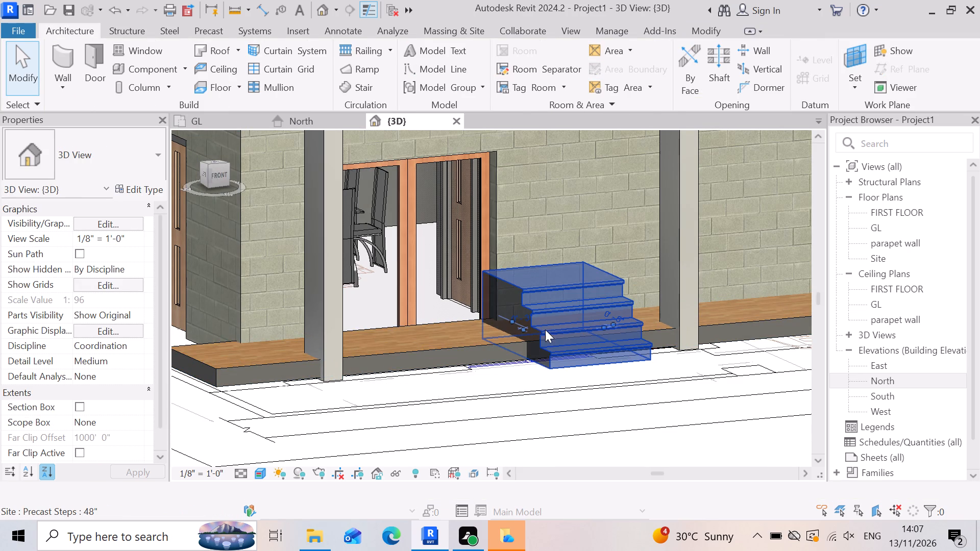
left_click(621, 319)
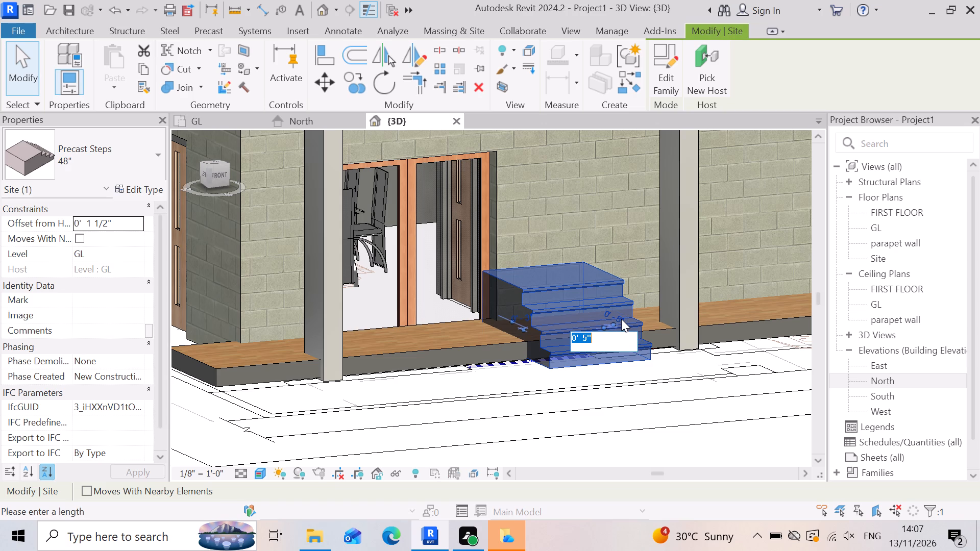
left_click(599, 332)
key("1")
key("shift+quotedbl")
key("Return")
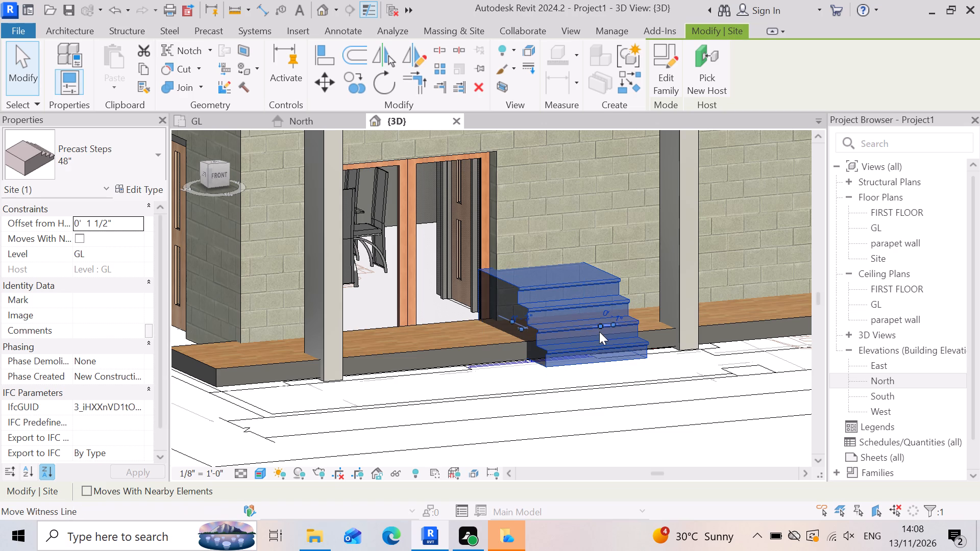
Set the precast steps' sideways temporary dimension along the front floor to 1", and clear the selection.
left_click(519, 314)
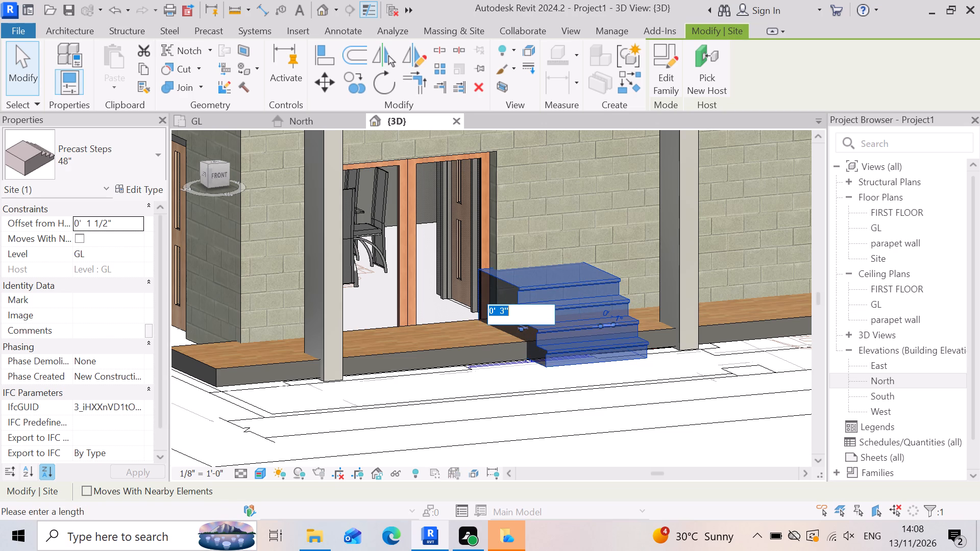
key("BackSpace")
key("1")
key("shift+quotedbl")
key("Return")
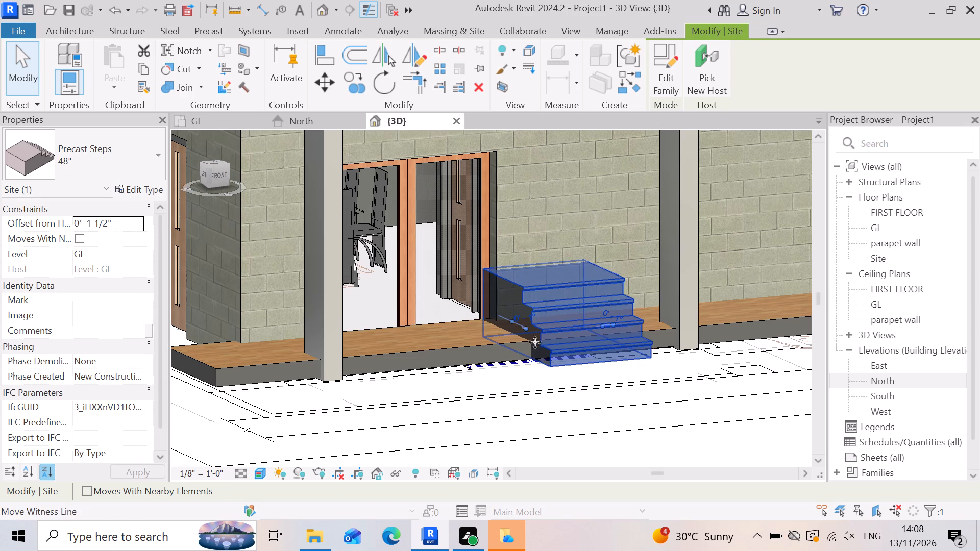
left_click(532, 374)
Set the precast steps' offset from host to 2", apply it, and deselect the steps.
scroll(659, 404, "down", 3)
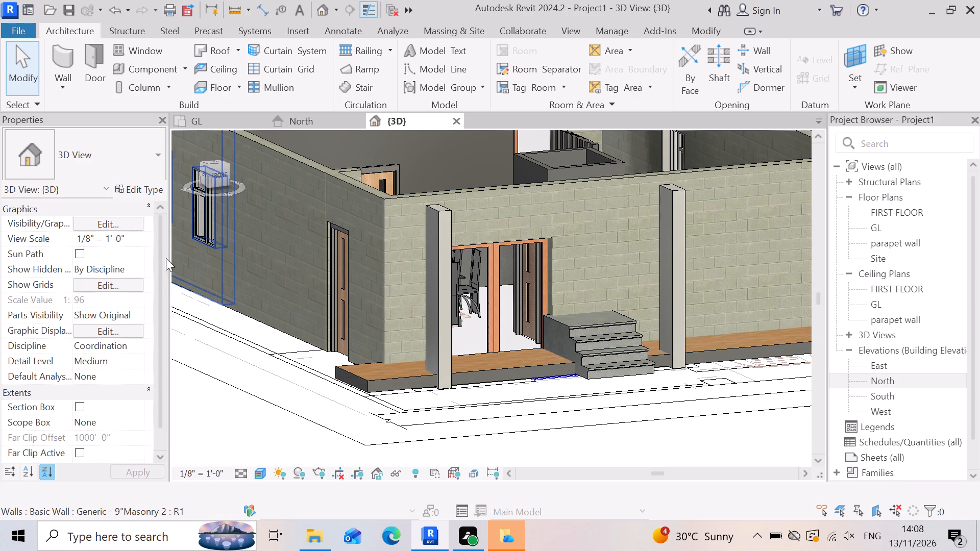
left_click(589, 331)
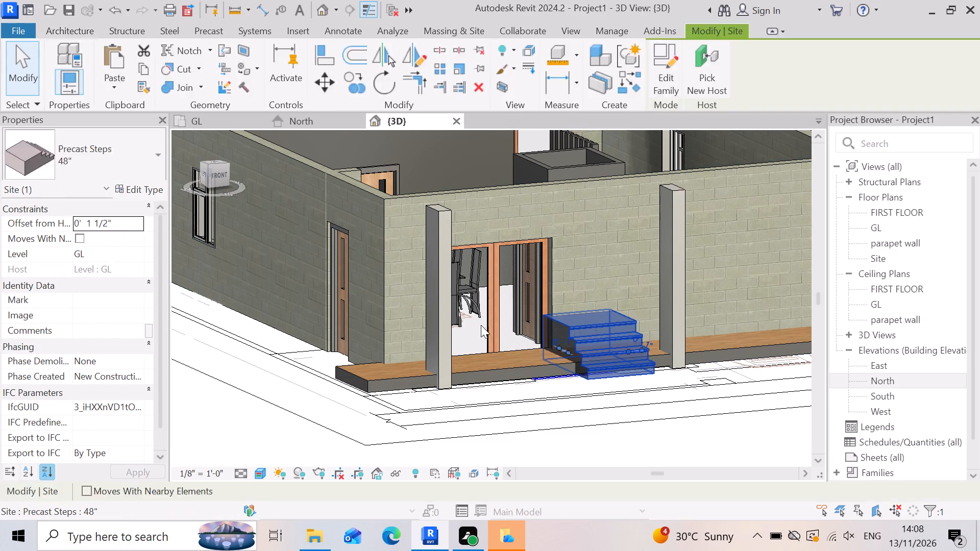
left_click(112, 219)
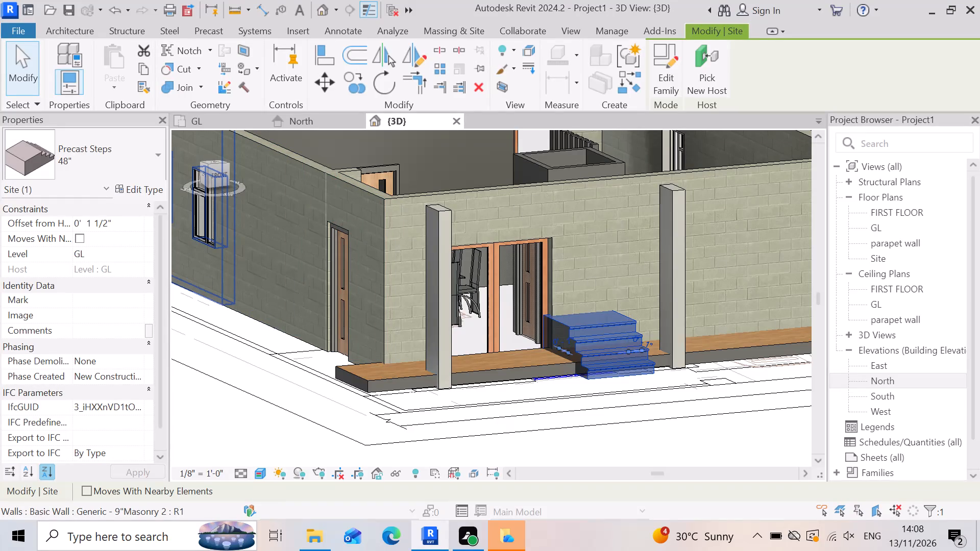
key("BackSpace")
key("BackSpace")
key("BackSpace")
key("BackSpace")
key("BackSpace")
key("BackSpace")
key("BackSpace")
key("BackSpace")
key("BackSpace")
key("BackSpace")
key("BackSpace")
key("BackSpace")
key("BackSpace")
key("BackSpace")
key("BackSpace")
key("BackSpace")
key("2")
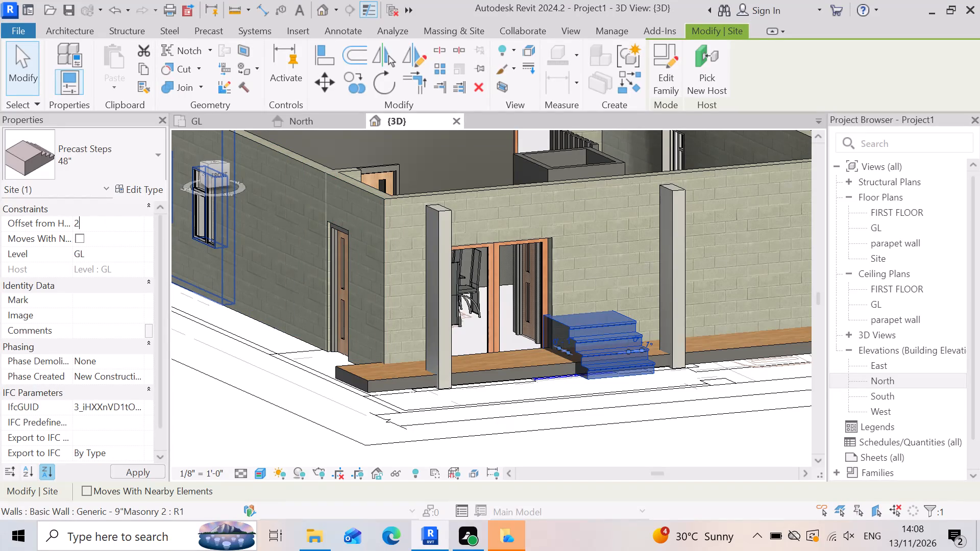
key("shift+quotedbl")
key("Return")
left_click(125, 477)
left_click(259, 463)
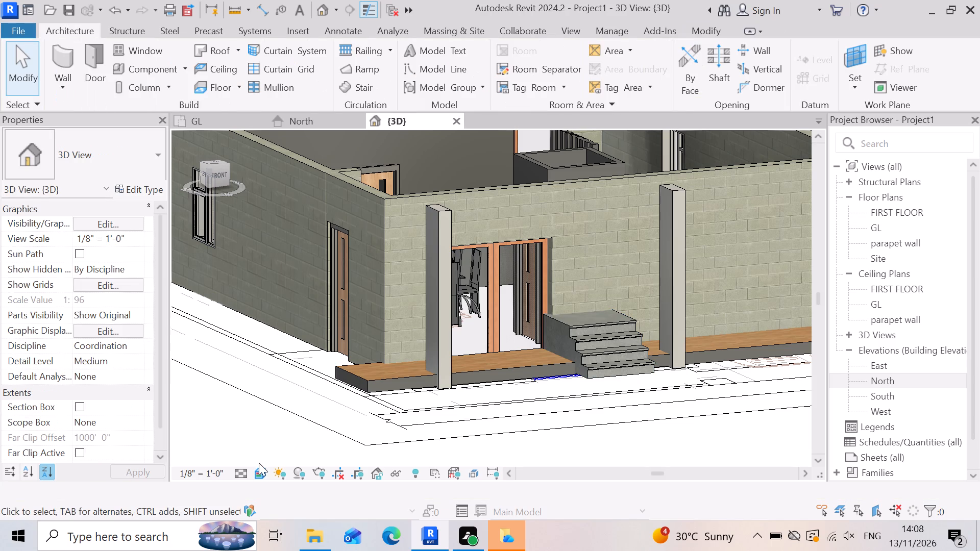
Nudge the precast steps outward from the house until they stand against the front floor's outer edge, and deselect them.
scroll(573, 389, "up", 4)
scroll(618, 361, "up", 3)
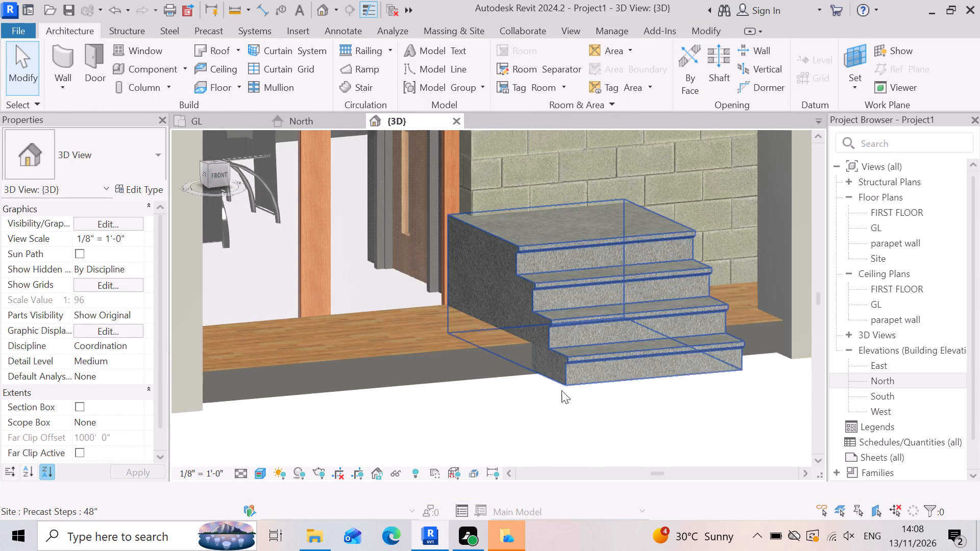
scroll(492, 421, "down", 6)
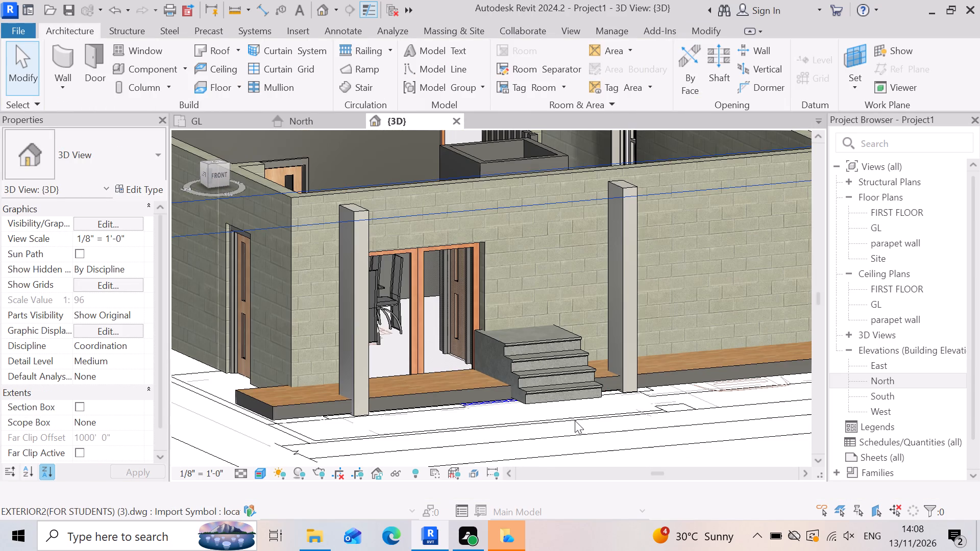
scroll(514, 381, "up", 3)
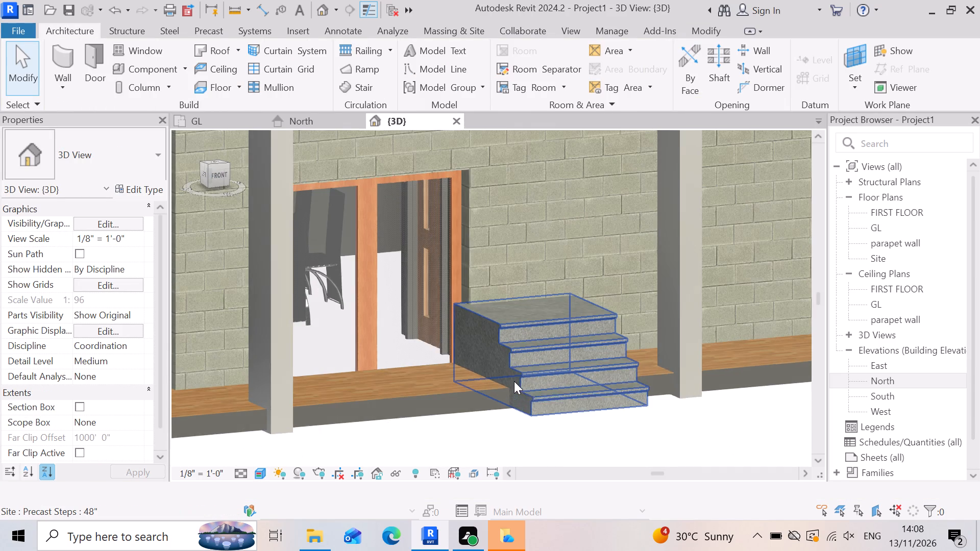
scroll(514, 387, "down", 3)
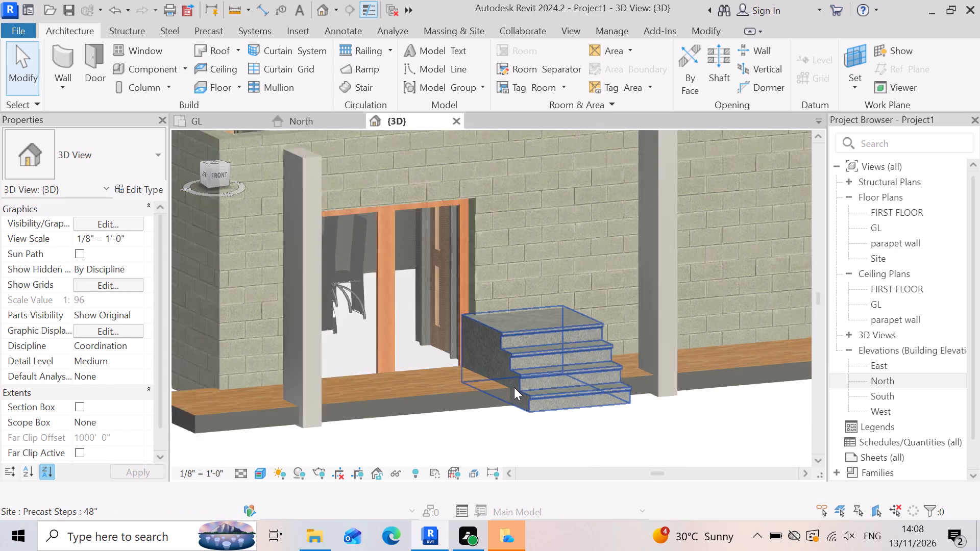
left_click(533, 356)
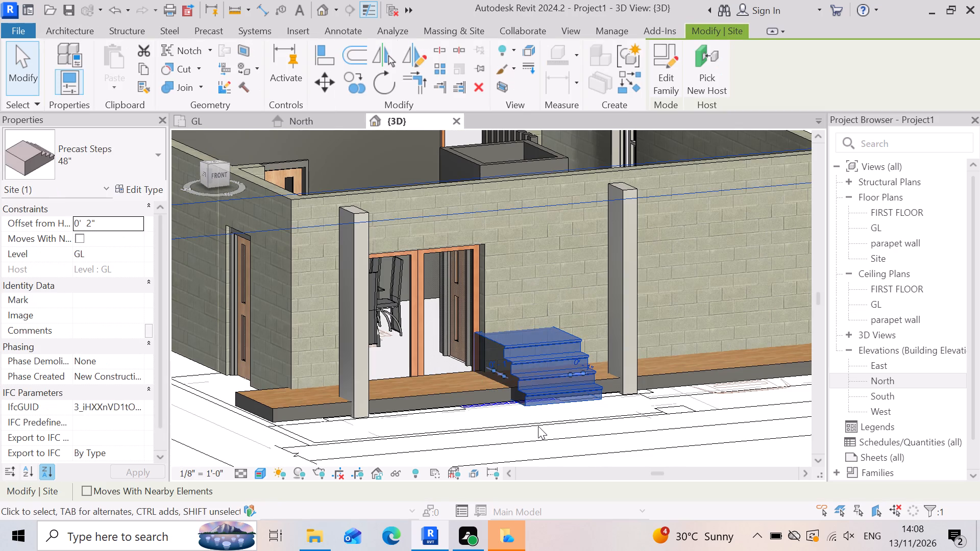
key("Down")
key("Down")
key("Down")
key("Down")
key("Down")
key("Down")
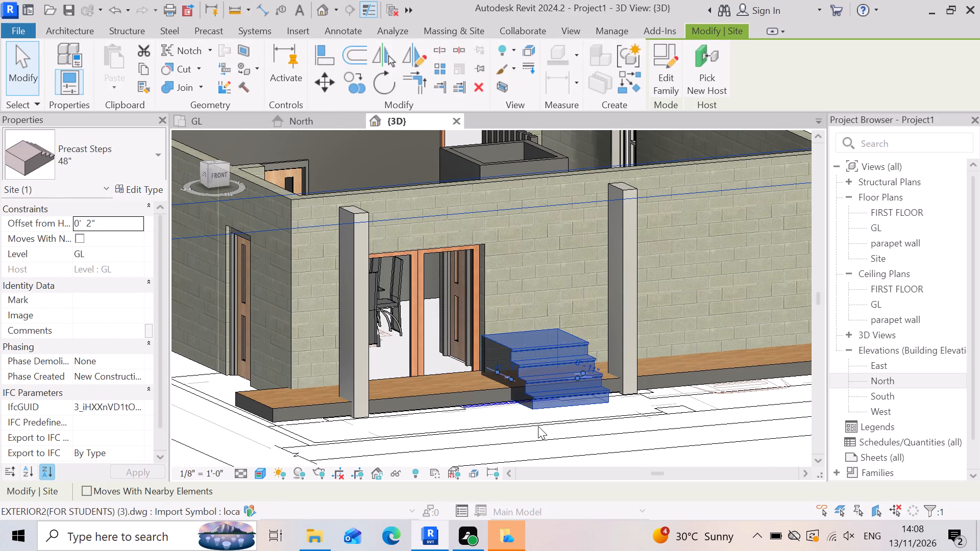
key("Down")
key("Down")
key("Down")
key("Down")
key("Down")
key("Down")
key("Down")
key("Down")
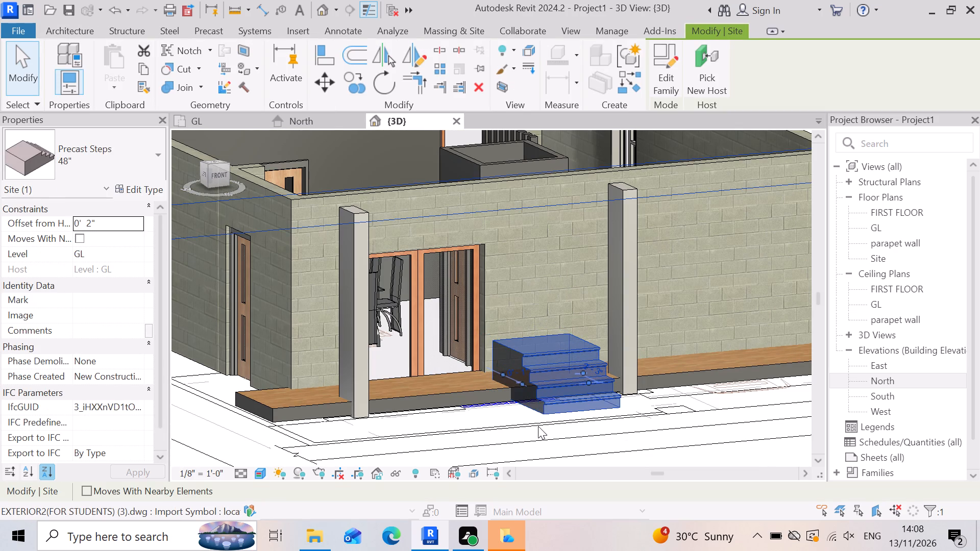
key("Down")
key("Down")
key("Down")
key("Down")
key("Down")
key("Down")
key("Down")
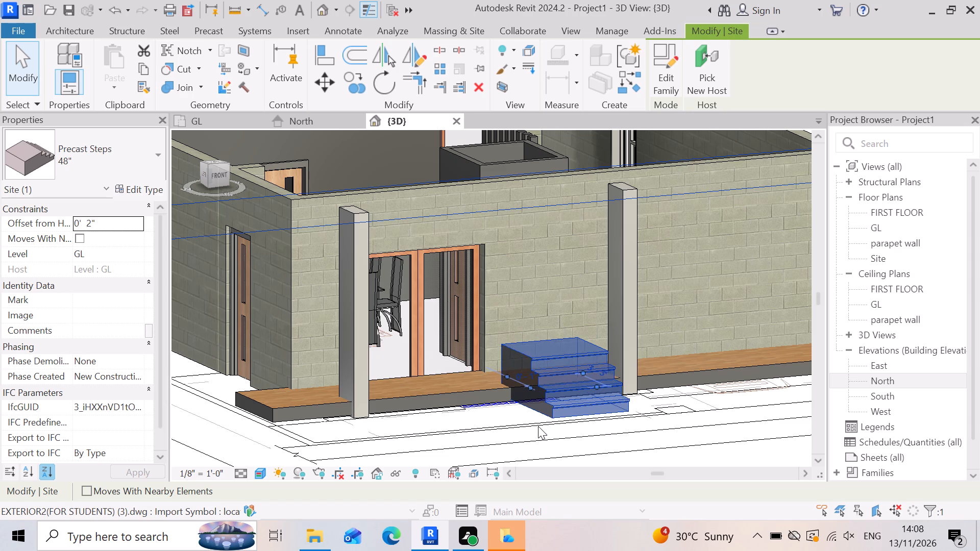
key("Down")
key("Down")
key("Down")
key("Down")
key("Down")
key("Down")
key("Down")
key("Down")
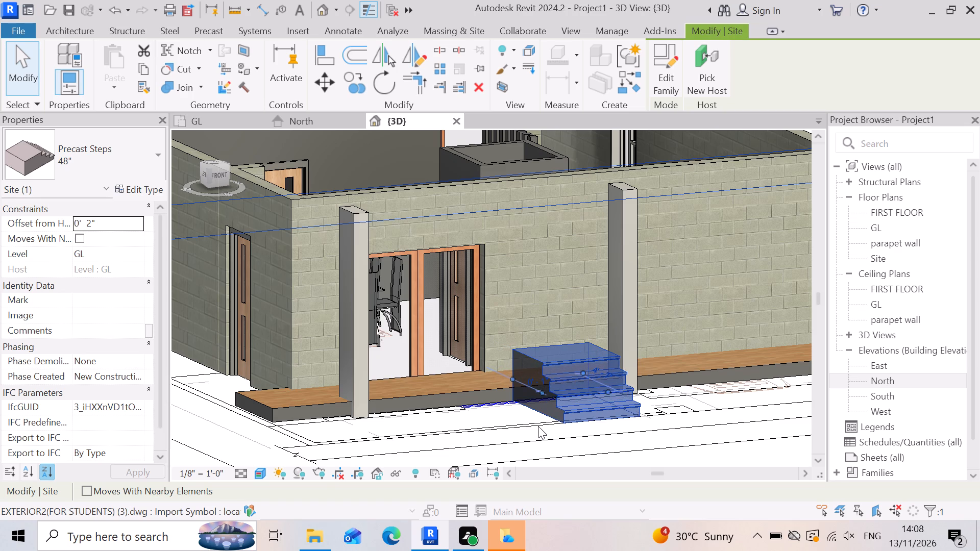
key("Down")
key("Escape")
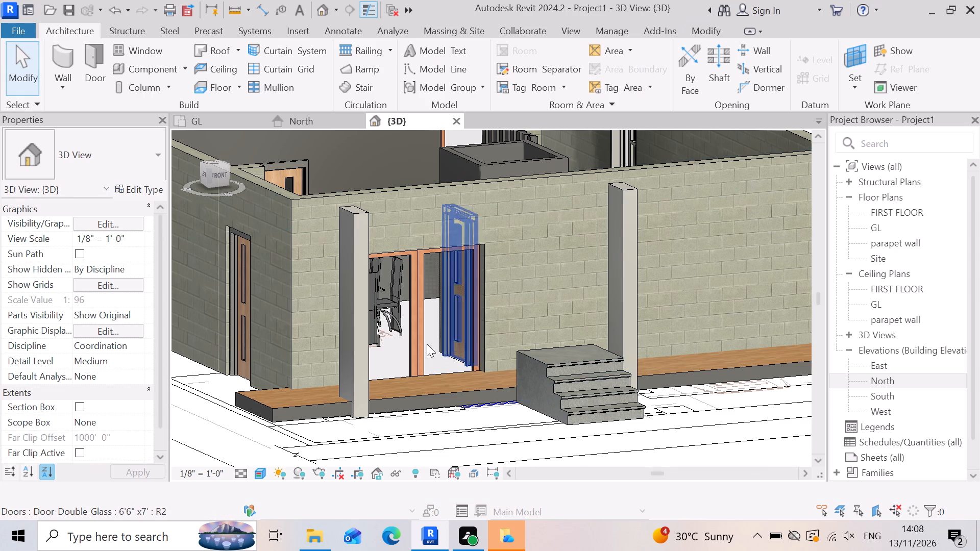
Set the Oak Flooring finish layer of the front floor's Wood Joist 10" - Wood Finish type to 6" thick and apply it.
left_click(424, 396)
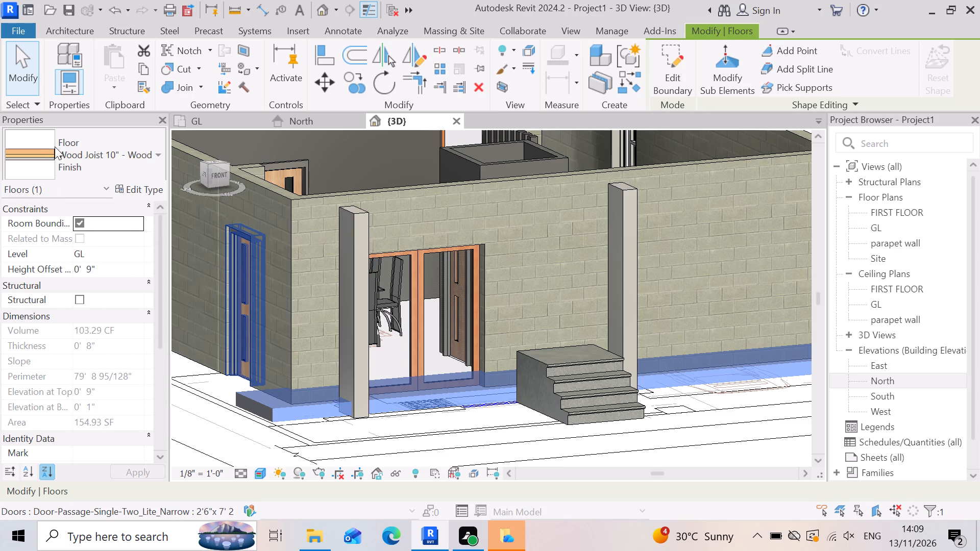
left_click(144, 189)
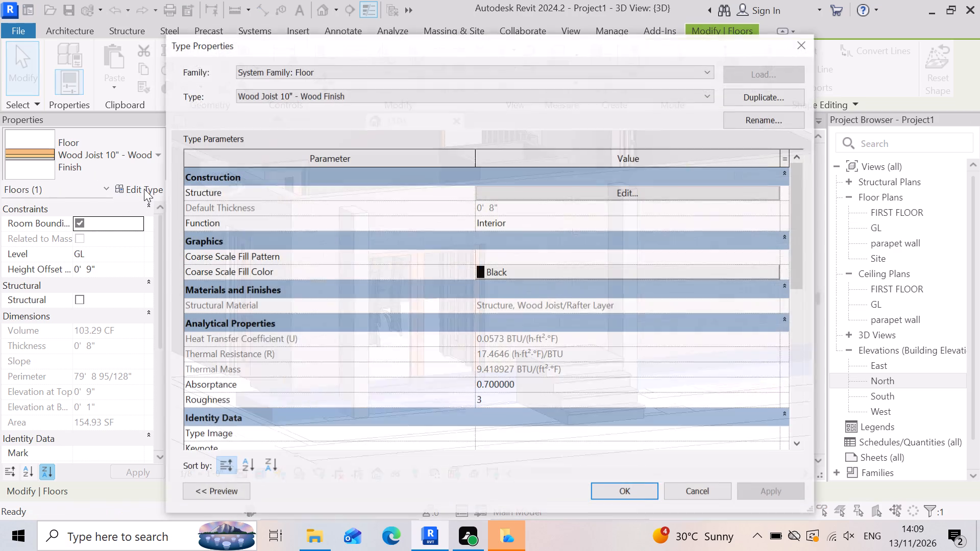
left_click(638, 194)
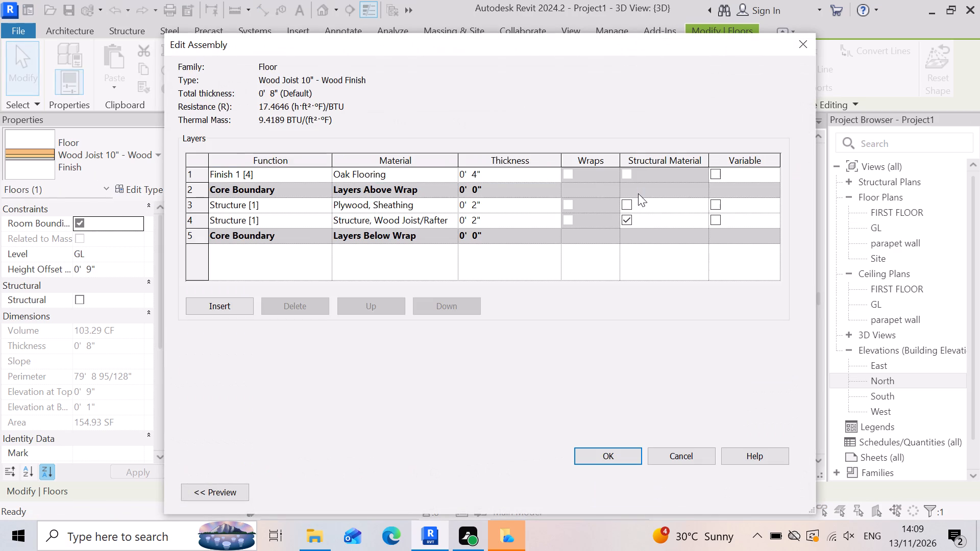
left_click(492, 202)
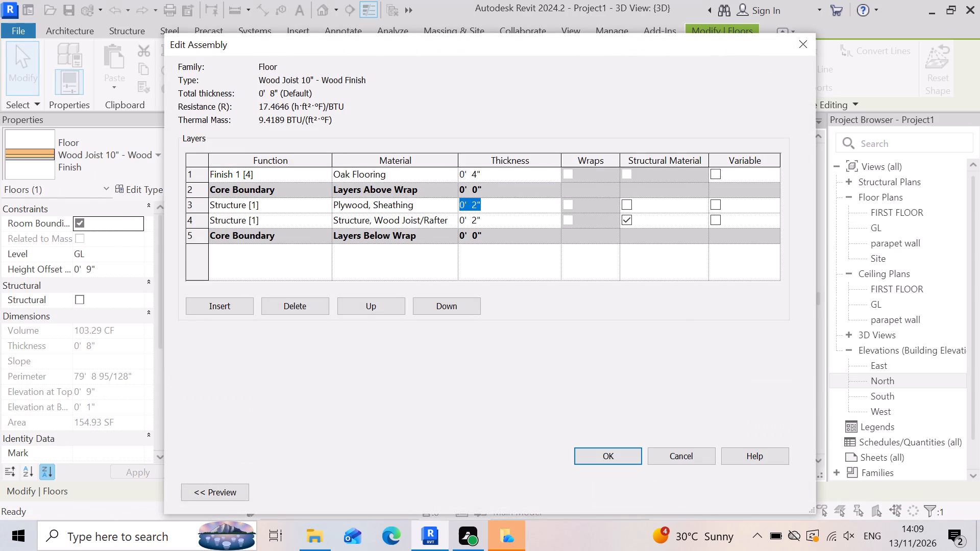
left_click(500, 180)
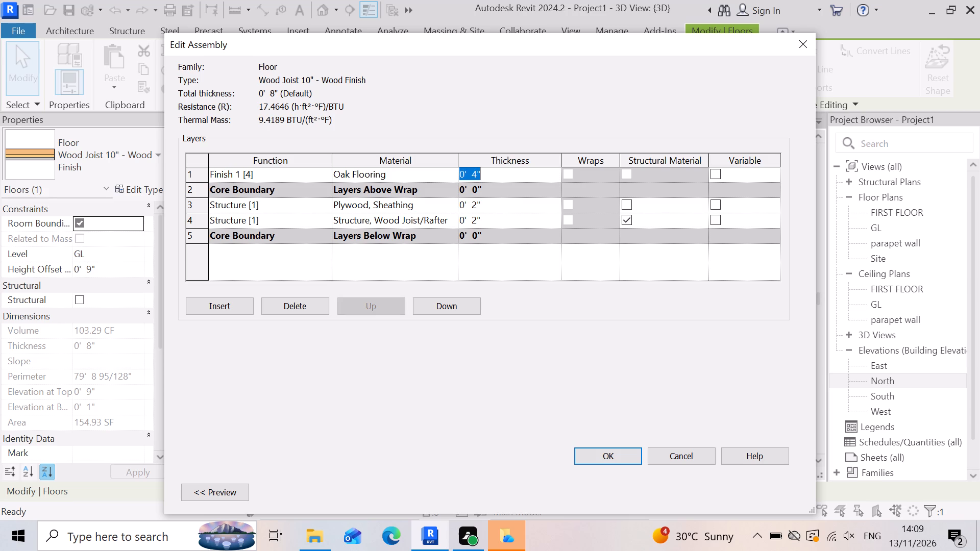
key("6")
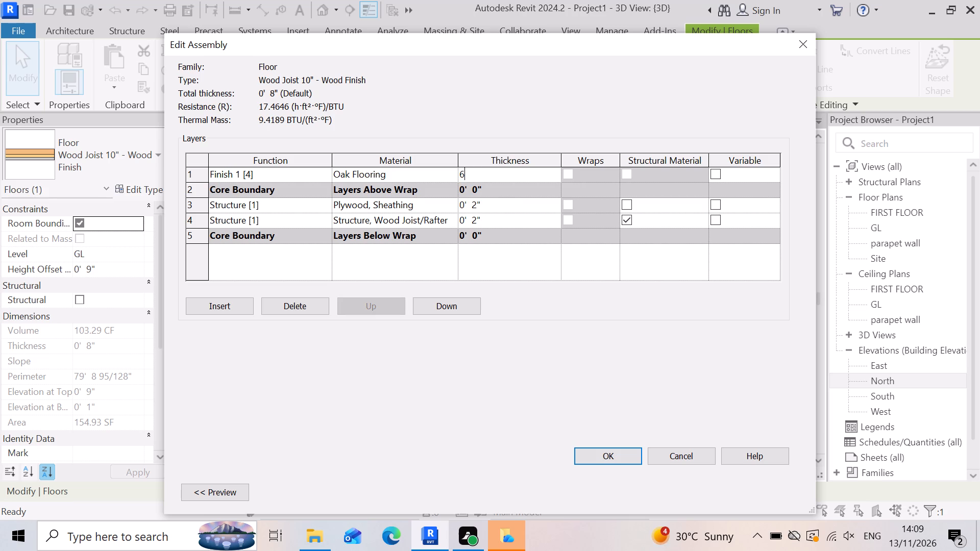
key("shift+quotedbl")
key("Return")
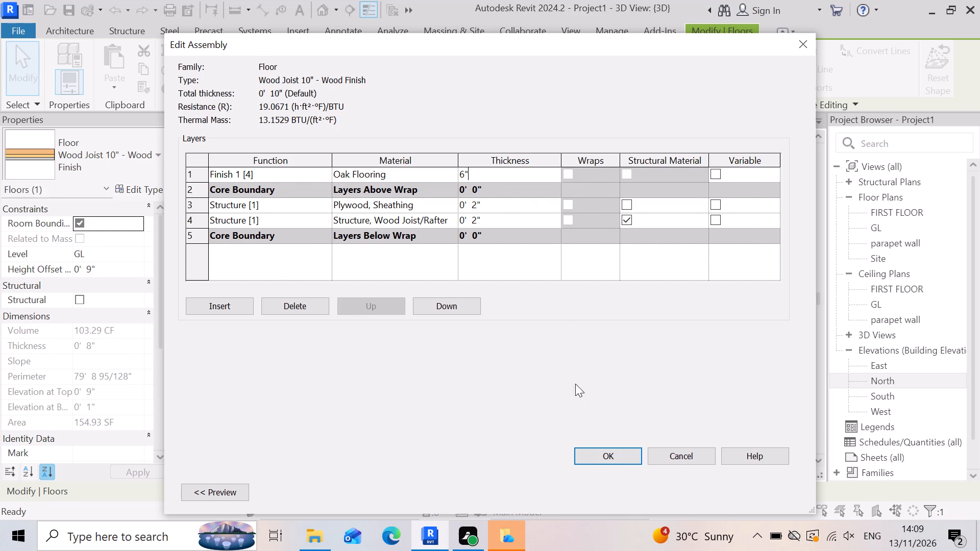
left_click(611, 455)
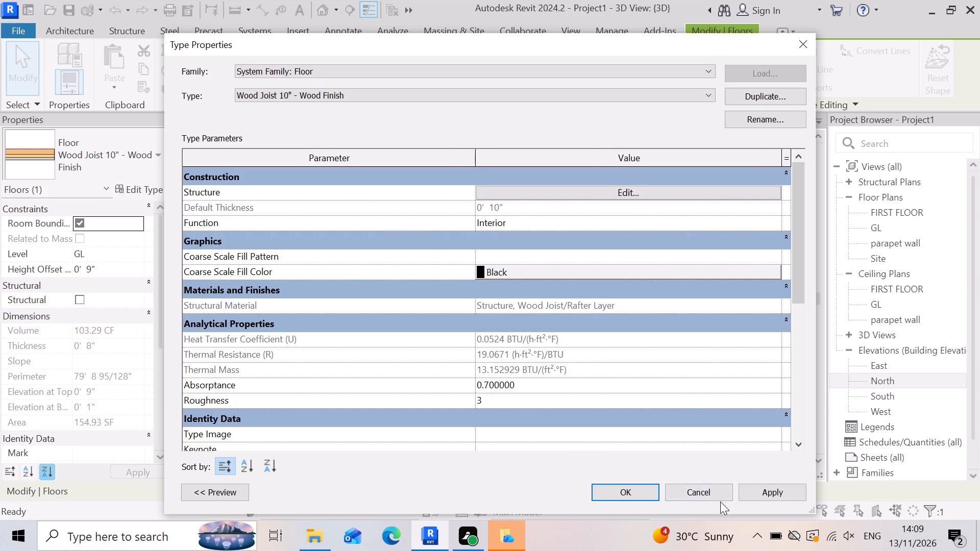
left_click(754, 489)
left_click(635, 488)
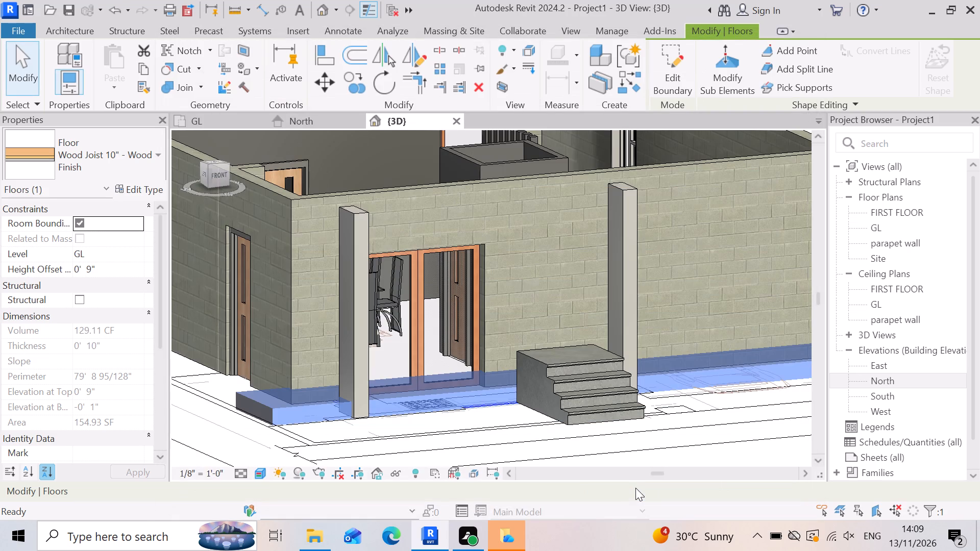
Deselect the front floor and examine up close how the precast steps' side meets the floor's outer edge.
left_click(492, 436)
scroll(456, 385, "up", 3)
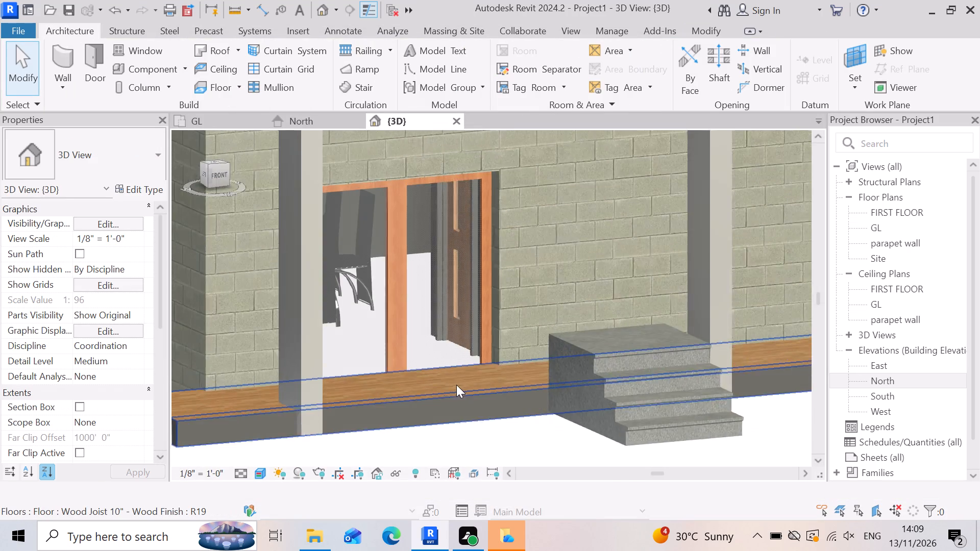
scroll(456, 385, "up", 2)
scroll(678, 451, "up", 3)
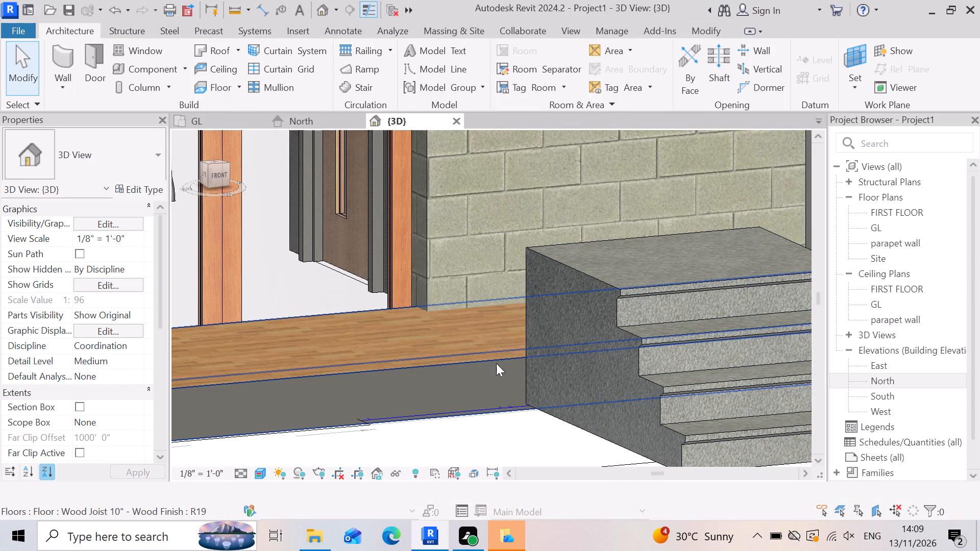
left_click(586, 345)
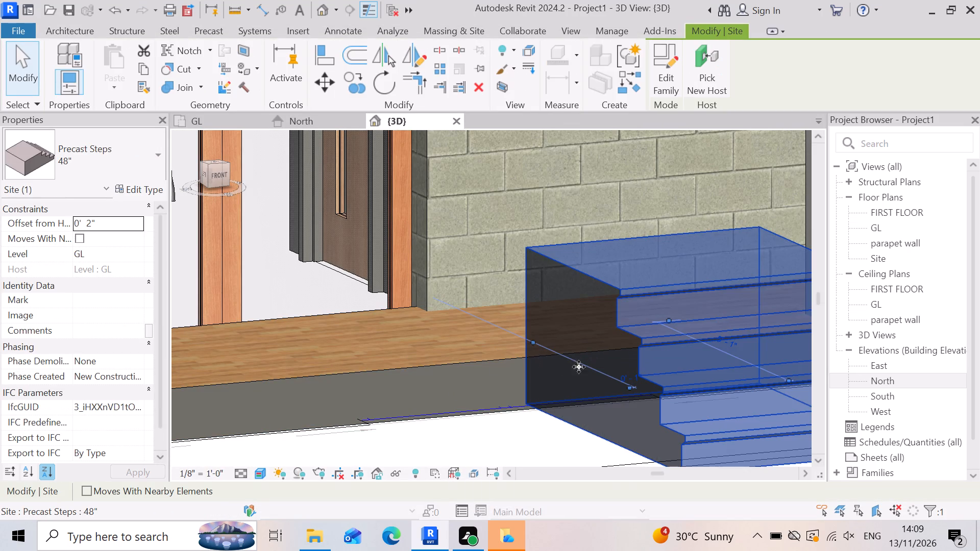
scroll(459, 352, "down", 3)
scroll(752, 357, "up", 5)
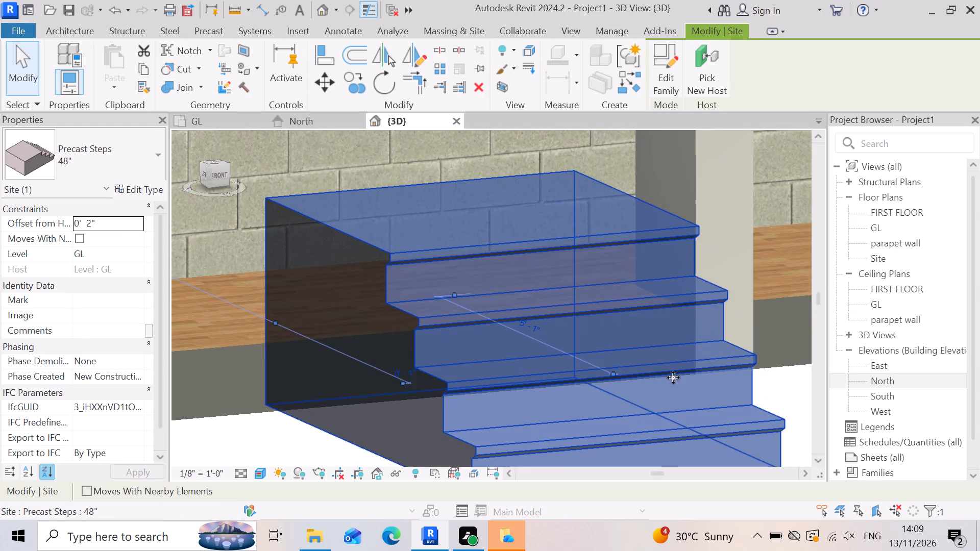
scroll(673, 378, "up", 5)
scroll(637, 375, "down", 4)
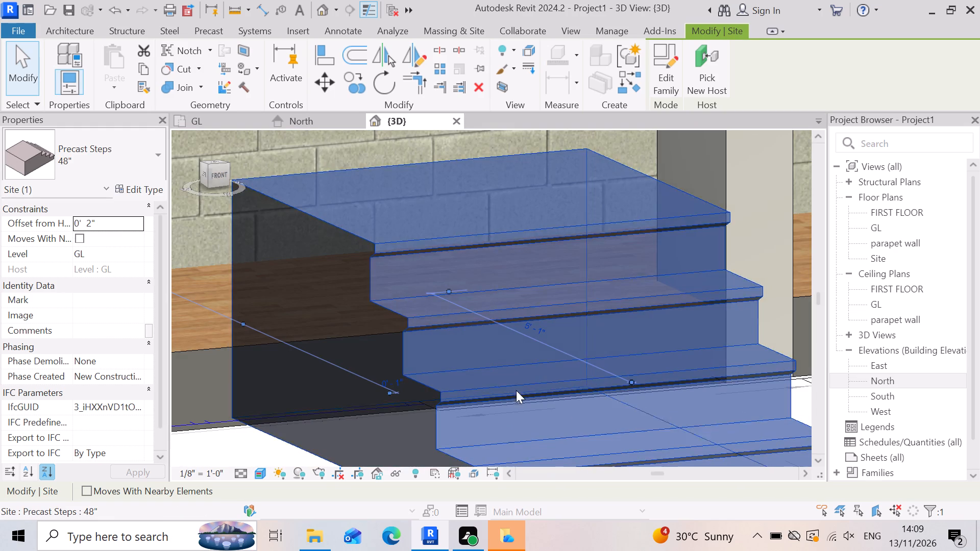
scroll(402, 406, "up", 8)
scroll(462, 363, "down", 10)
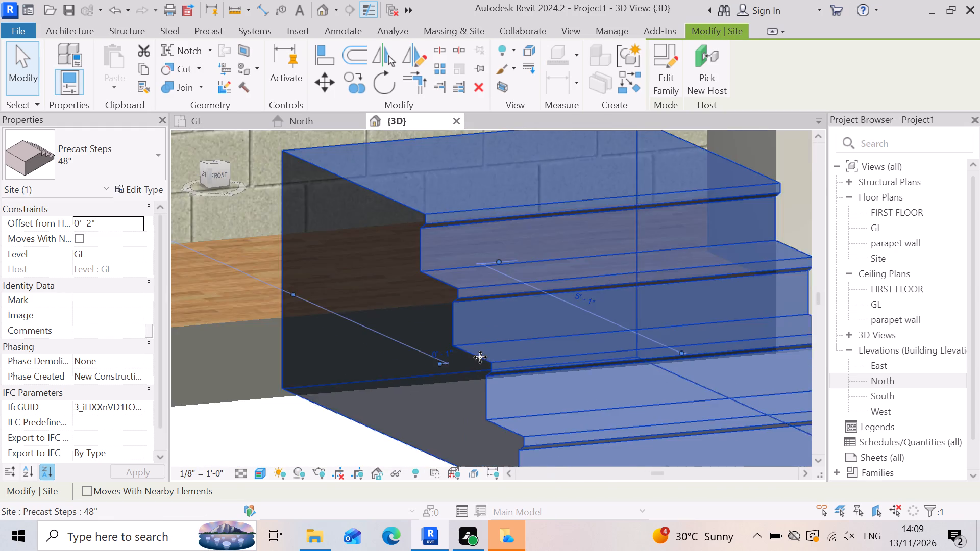
scroll(480, 357, "down", 1)
key("Escape")
scroll(514, 362, "down", 7)
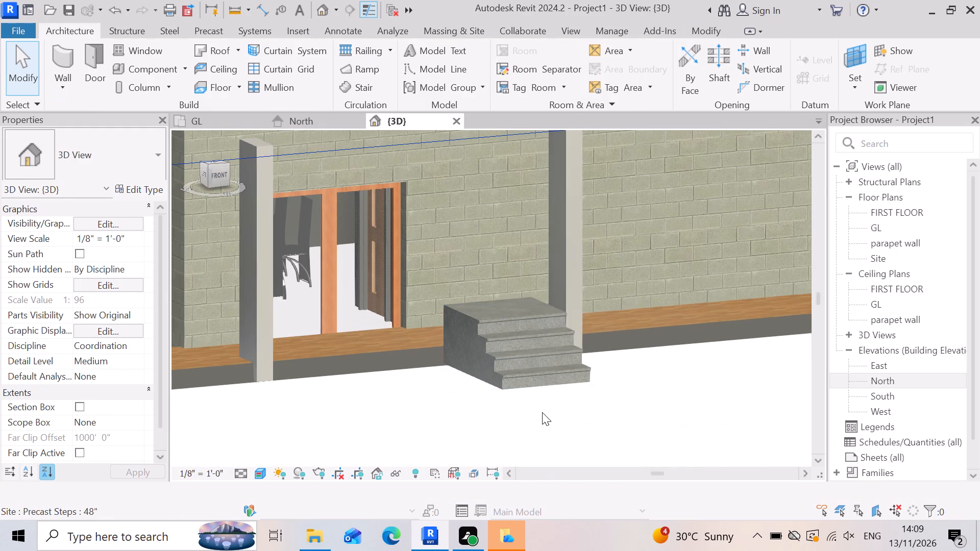
Examine the joint between the precast steps' top tread and the front wood-finish floor from above and from the house's right side.
right_click_drag(534, 396, 480, 435, "shift")
middle_click_drag(515, 403, 480, 435, "shift")
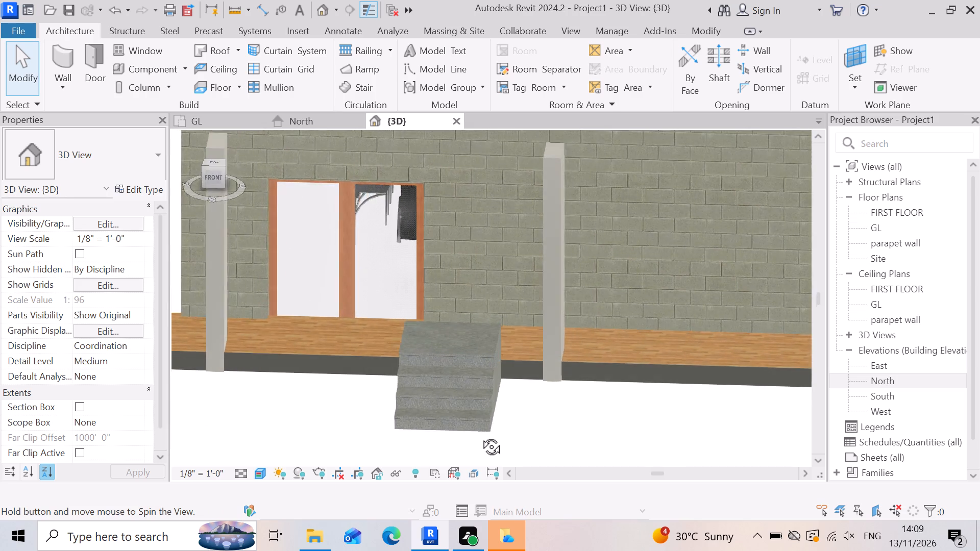
middle_click_drag(480, 435, 460, 476, "shift")
right_click_drag(480, 435, 351, 448, "shift")
middle_click(453, 481, "shift")
middle_click_drag(446, 479, 351, 448, "shift")
scroll(470, 329, "down", 4)
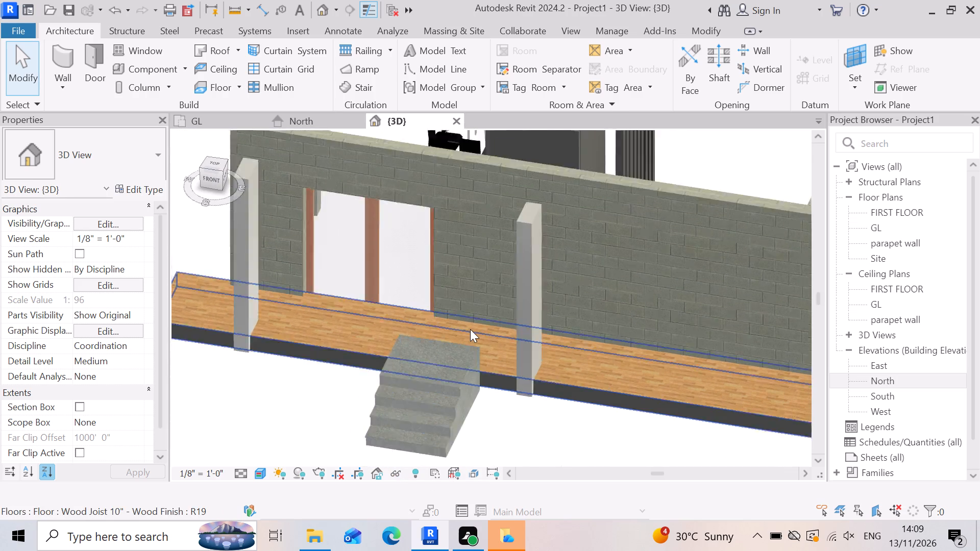
right_click_drag(493, 420, 379, 413, "shift")
middle_click_drag(493, 420, 379, 413, "shift")
scroll(383, 362, "up", 6)
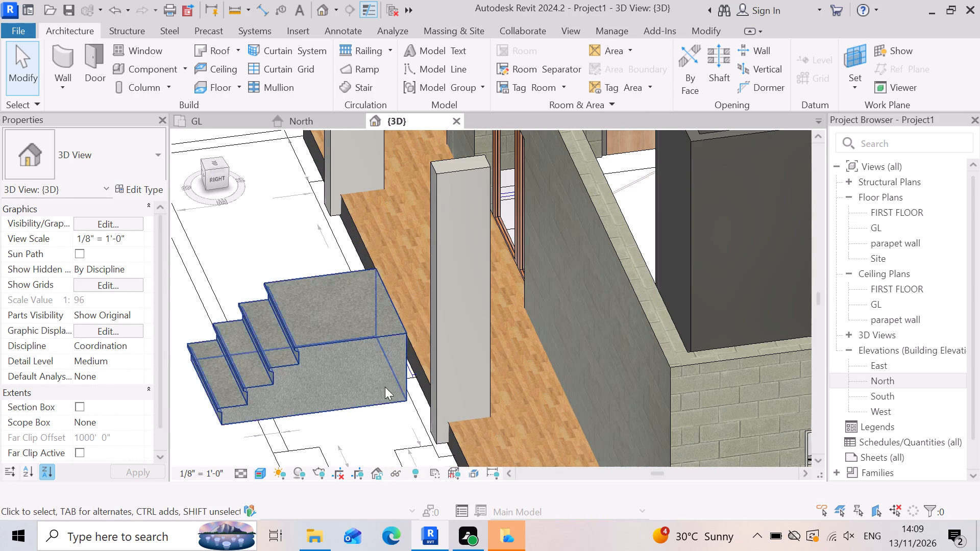
scroll(425, 297, "up", 3)
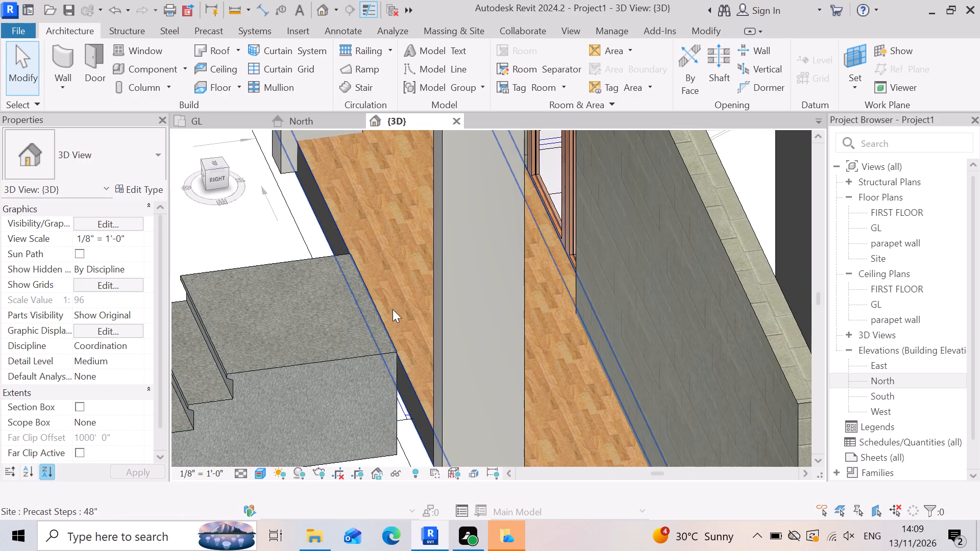
left_click(402, 309)
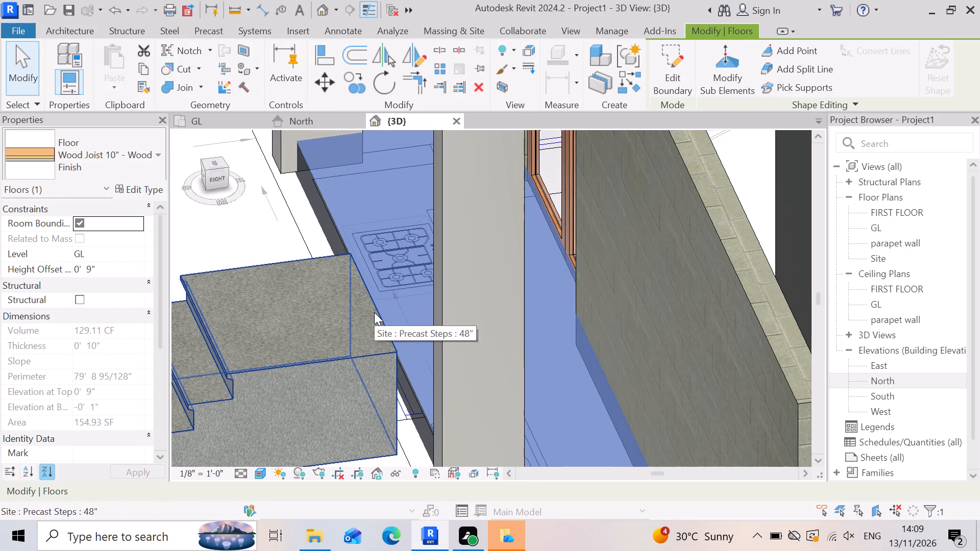
scroll(374, 312, "up", 5)
scroll(488, 362, "up", 3)
scroll(489, 330, "down", 3)
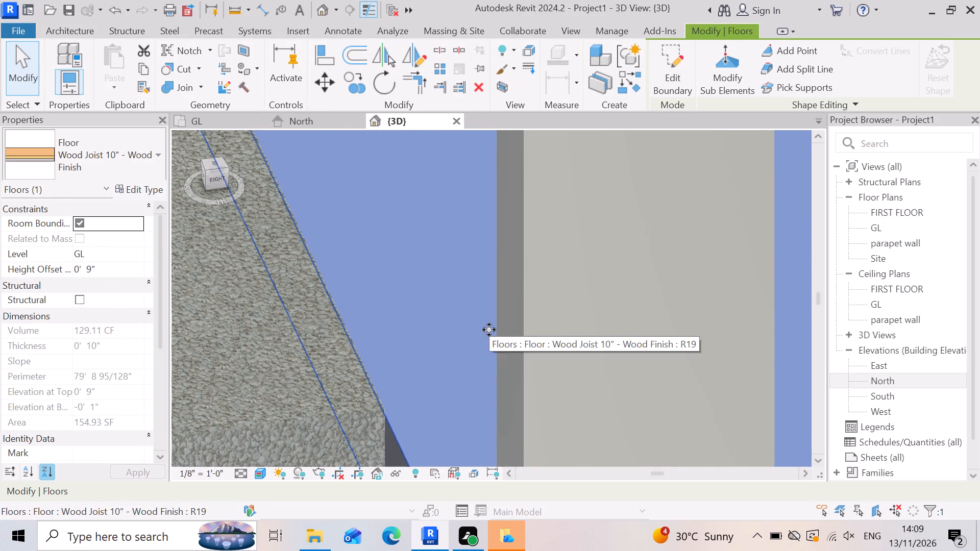
scroll(481, 323, "down", 2)
right_click_drag(467, 328, 402, 298)
middle_click(458, 320, "shift")
middle_click_drag(446, 312, 402, 298, "shift")
scroll(451, 274, "down", 3)
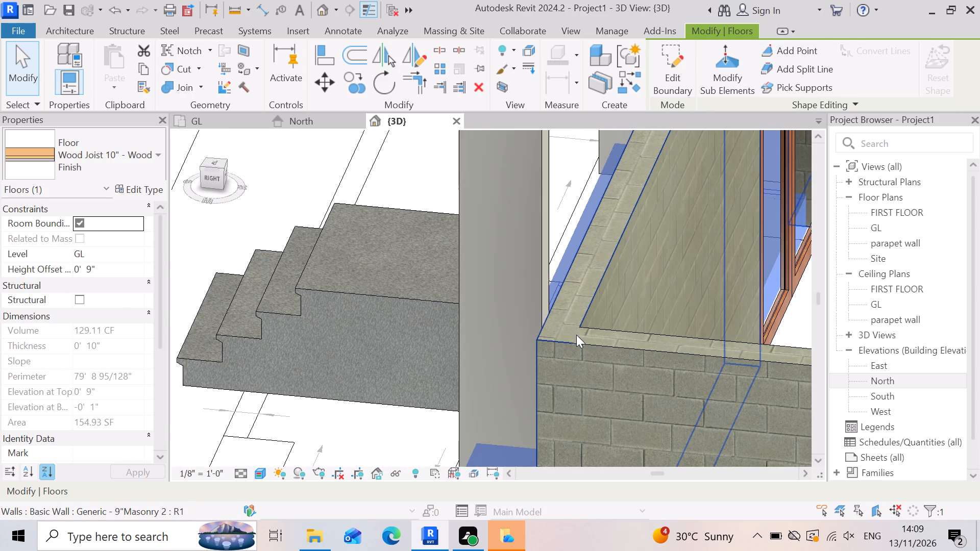
scroll(533, 322, "down", 2)
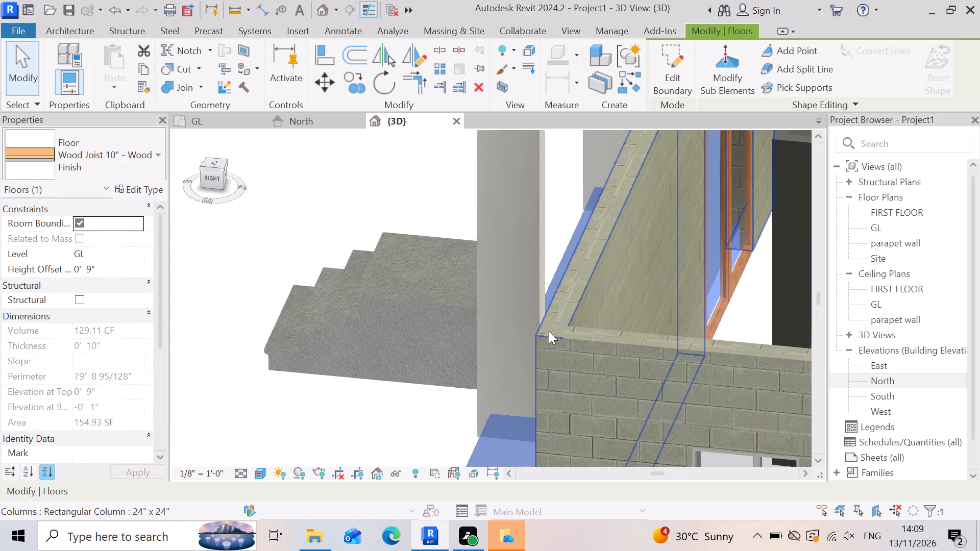
Examine the front floor, columns and precast steps from the house's left side.
right_click_drag(549, 331, 283, 276, "shift")
middle_click_drag(549, 331, 283, 276, "shift")
middle_click(283, 276, "shift")
scroll(415, 251, "down", 2)
scroll(570, 336, "down", 2)
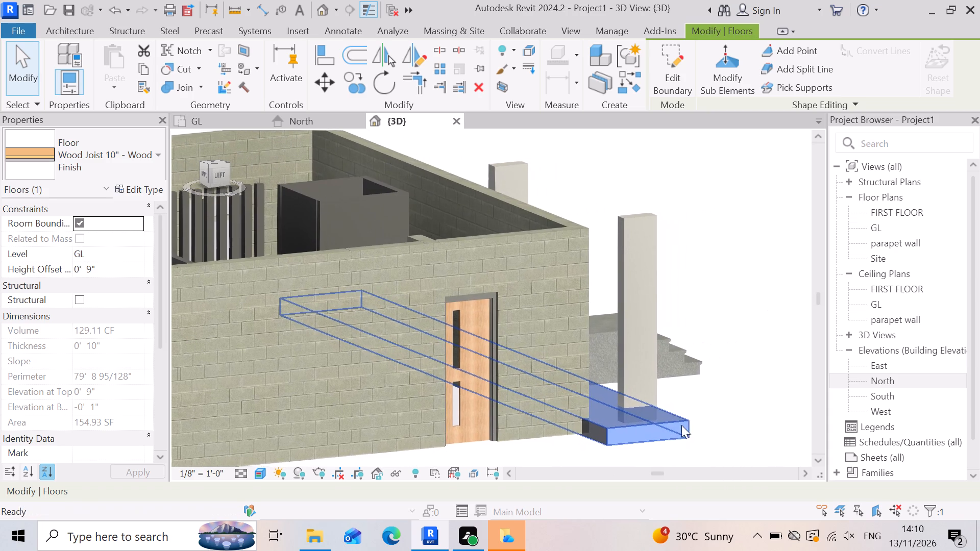
right_click_drag(710, 361, 608, 434, "shift")
middle_click_drag(710, 361, 705, 365, "shift")
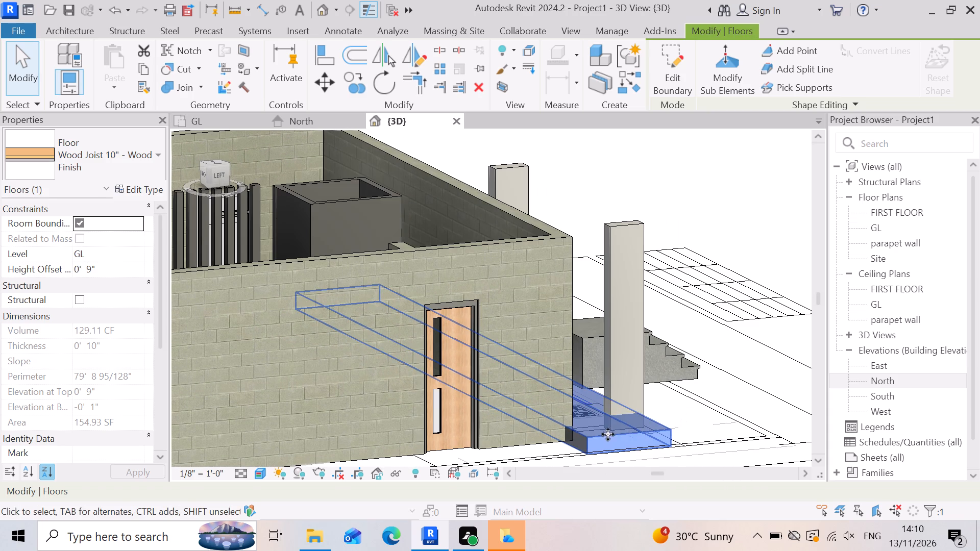
right_click_drag(608, 434, 607, 434, "shift")
scroll(686, 353, "down", 2)
right_click_drag(638, 405, 539, 410, "shift")
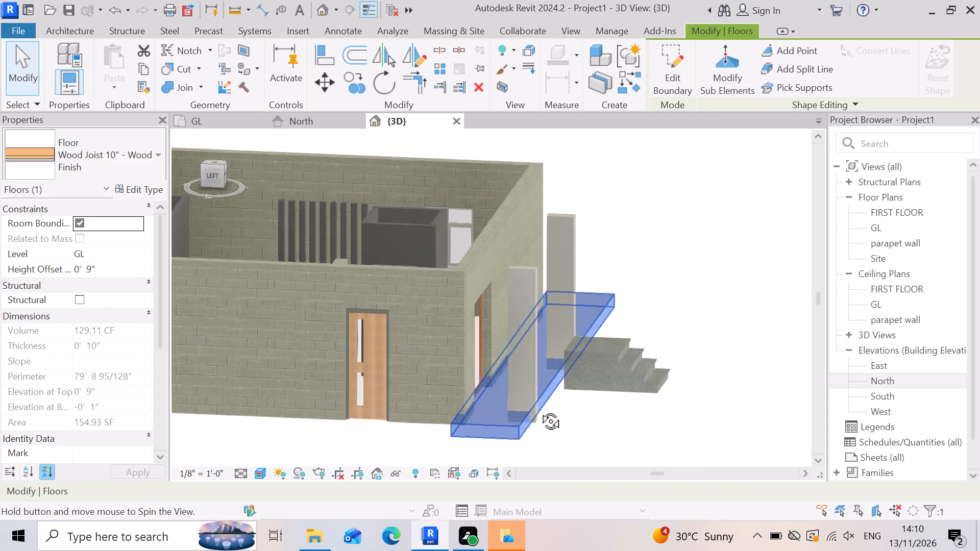
right_click_drag(539, 410, 533, 410, "shift")
middle_click(532, 409, "shift")
left_click(705, 417)
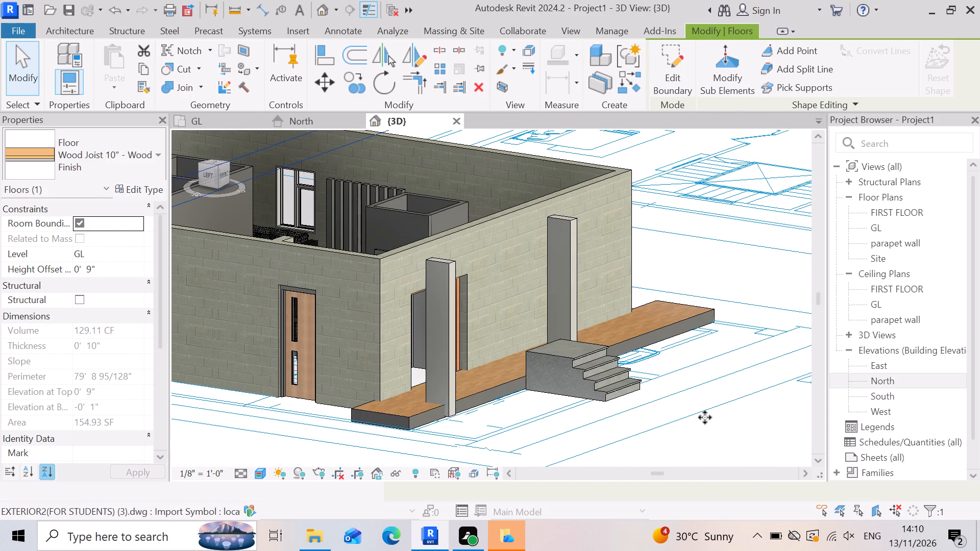
Set the front wood-finish floor's height offset from level GL to 2' 0", apply it, and deselect the floor.
scroll(528, 396, "up", 4)
scroll(533, 355, "up", 3)
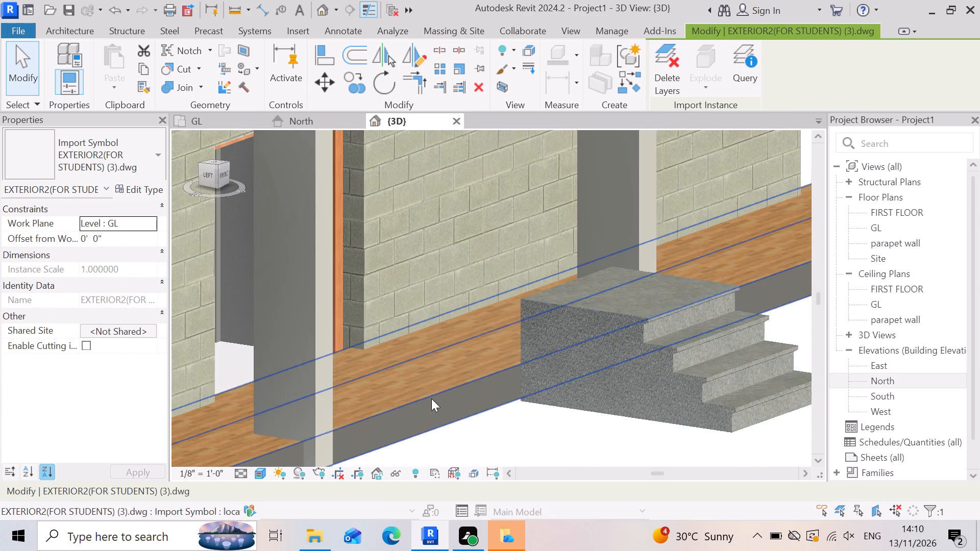
left_click(436, 390)
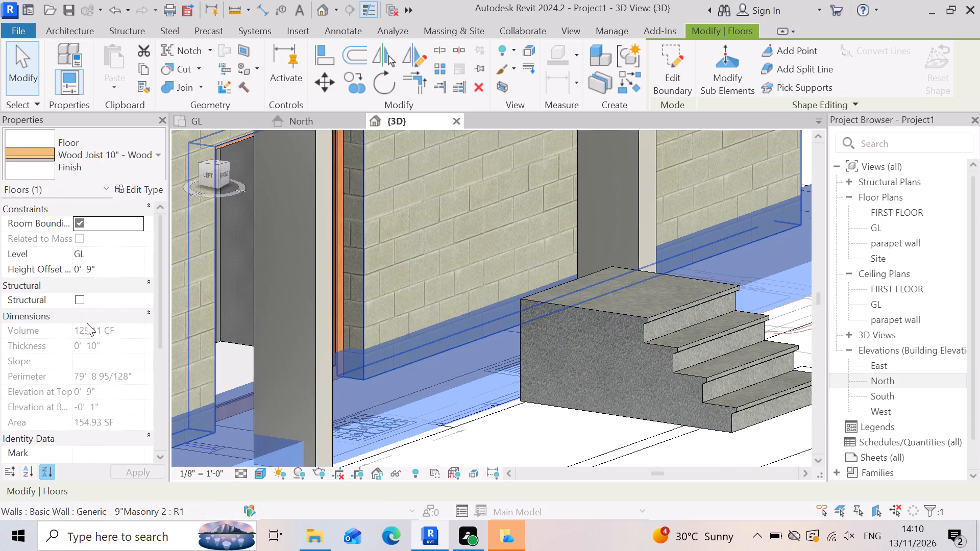
left_click(137, 270)
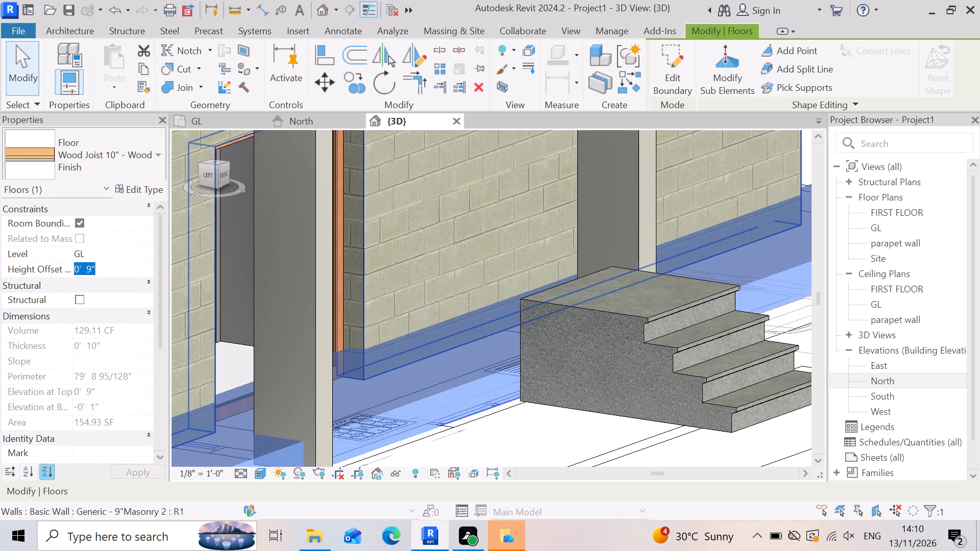
key("BackSpace")
key("2")
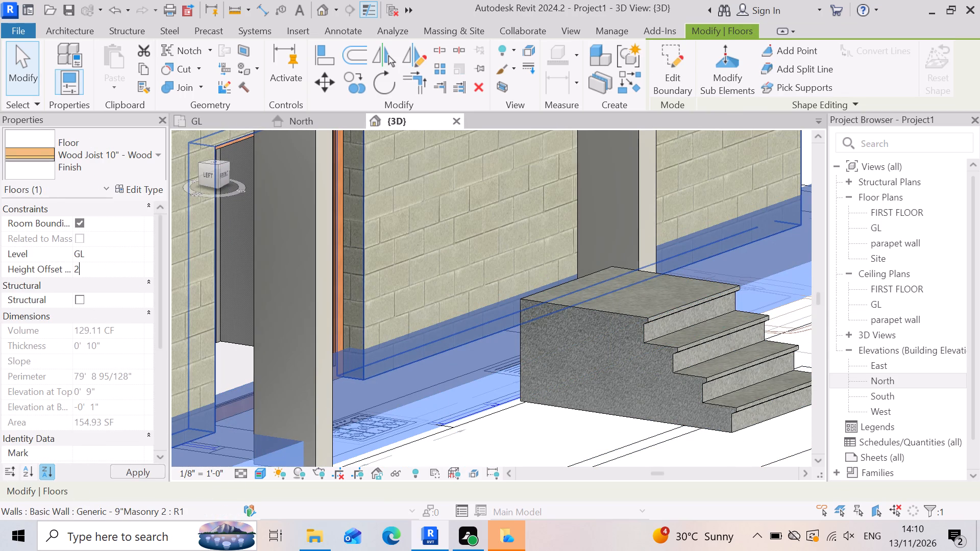
key("apostrophe")
key("Return")
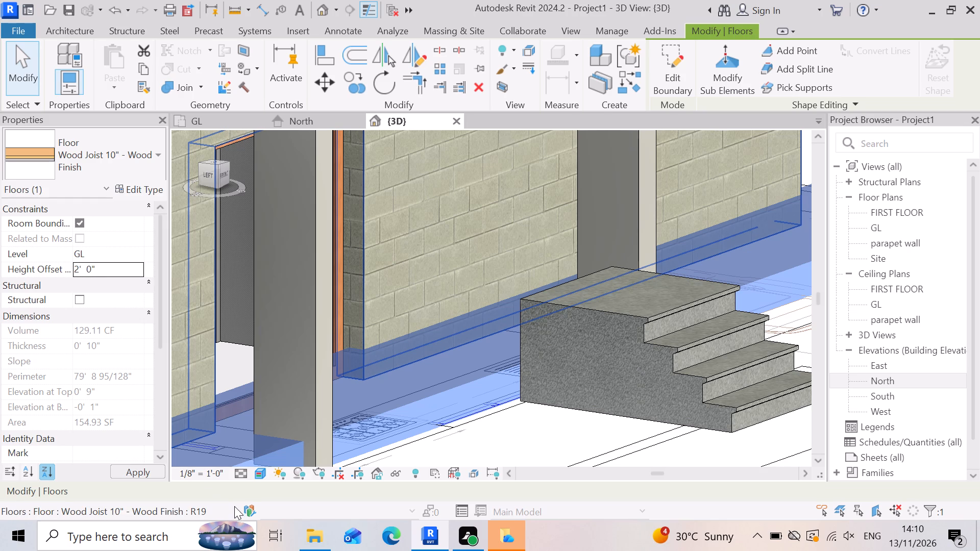
left_click(128, 475)
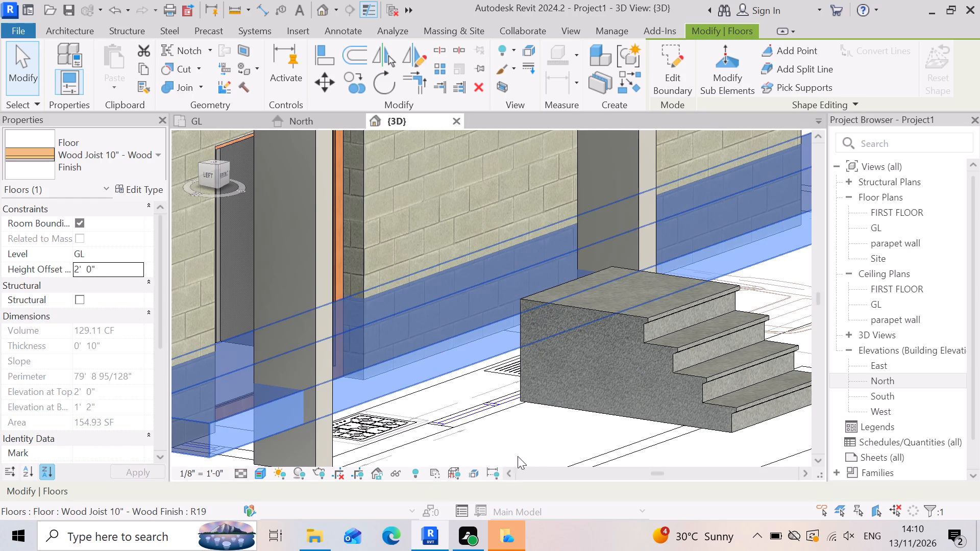
left_click(569, 431)
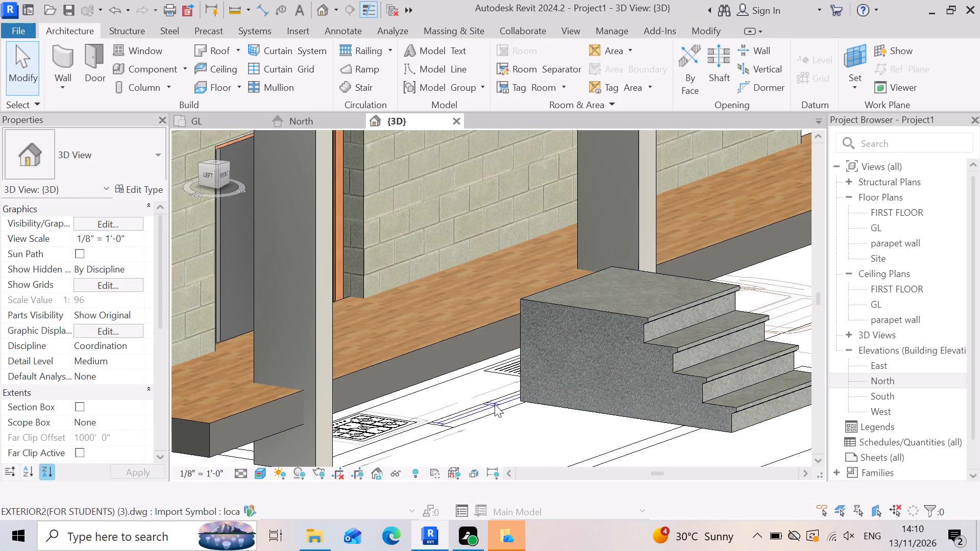
Examine the front floor's height against the precast steps' top tread, the columns and the glazed door from the side and front.
scroll(495, 404, "up", 4)
scroll(559, 390, "down", 3)
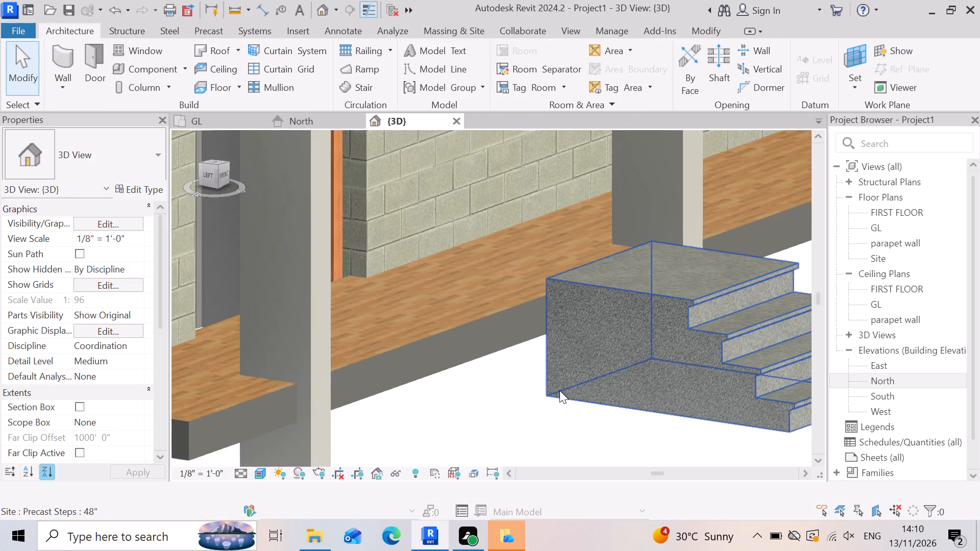
scroll(457, 374, "down", 3)
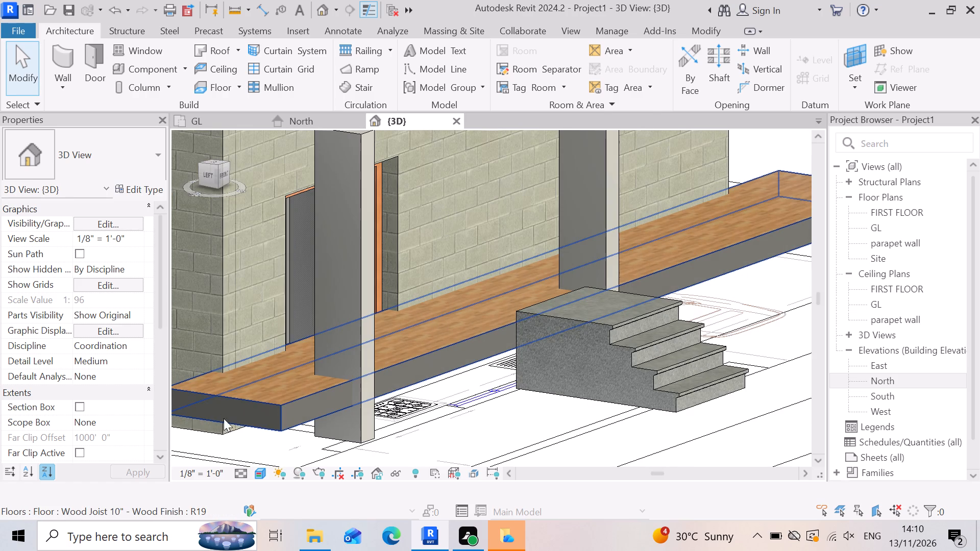
left_click(268, 417)
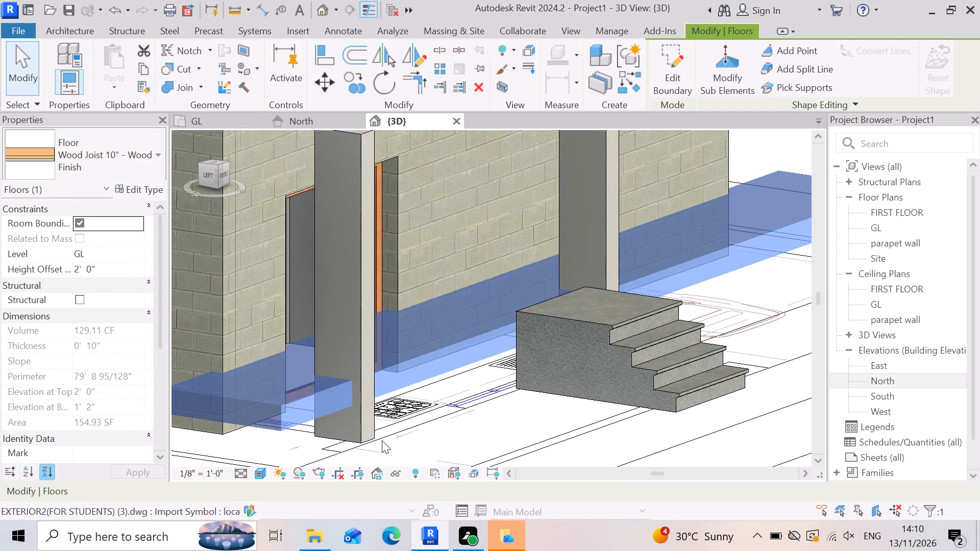
scroll(370, 437, "up", 1)
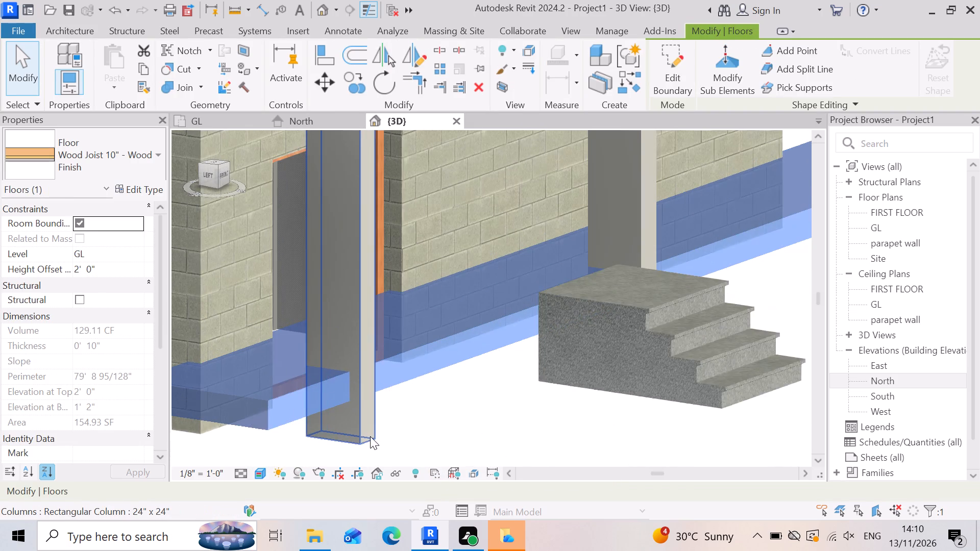
scroll(370, 436, "up", 1)
left_click(448, 360)
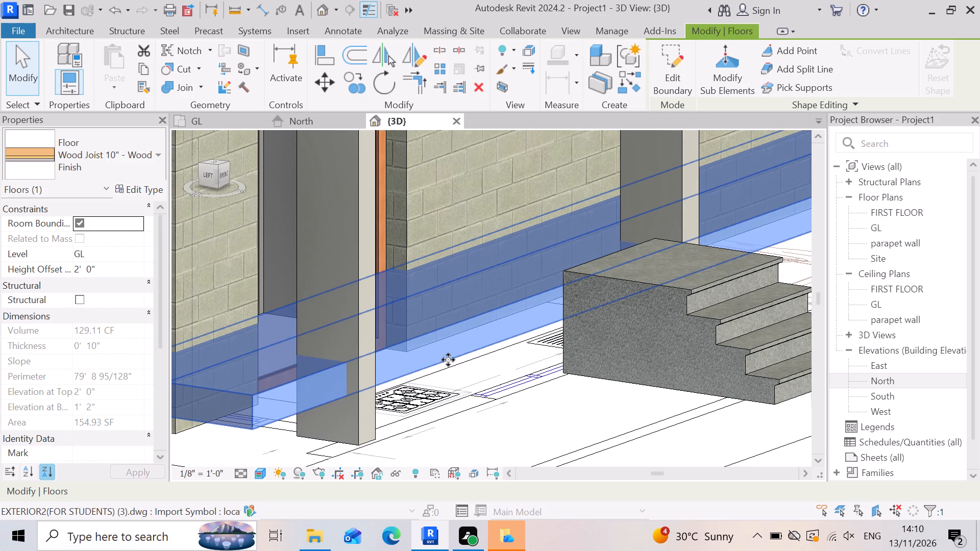
left_click(531, 424)
scroll(534, 422, "down", 2)
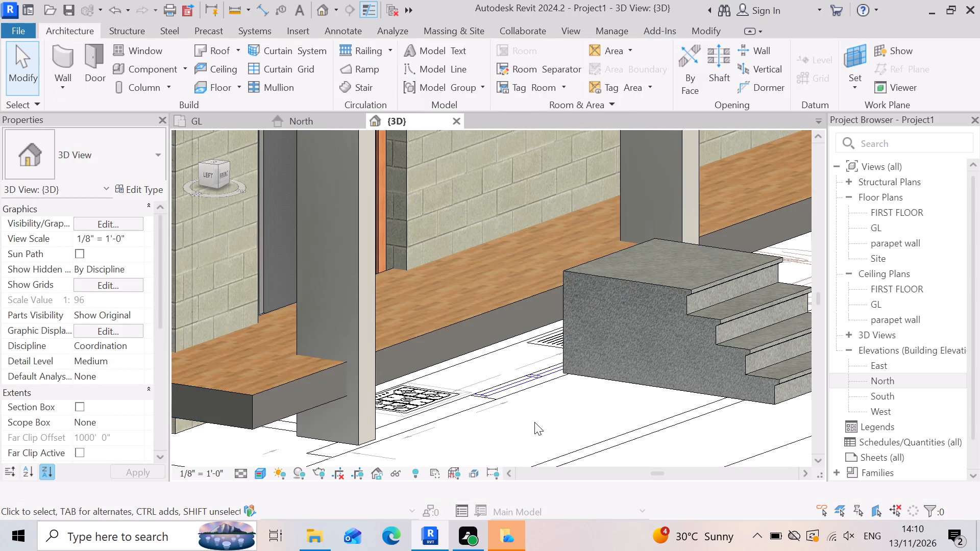
scroll(534, 422, "down", 2)
middle_click(533, 456, "shift")
right_click_drag(533, 455, 528, 450, "shift")
middle_click_drag(533, 455, 528, 450, "shift")
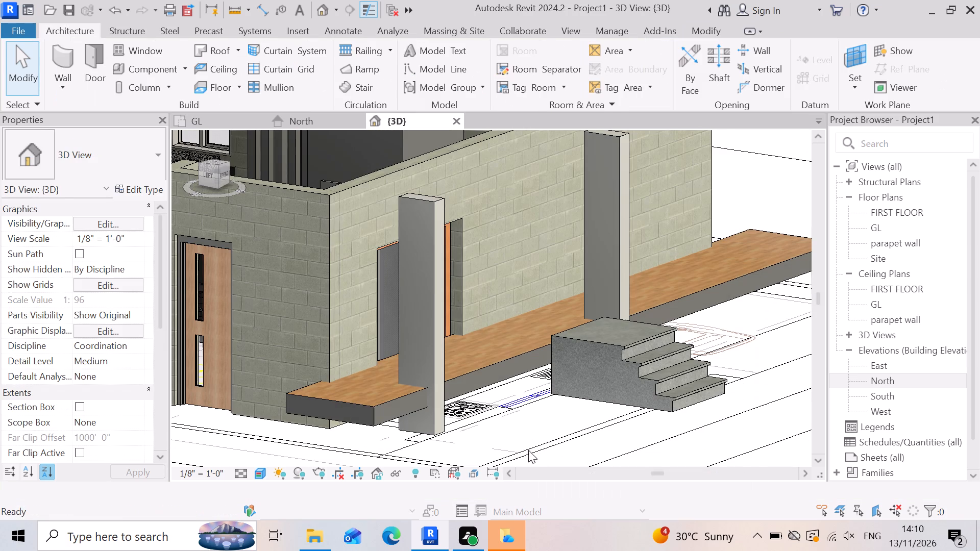
middle_click_drag(528, 450, 449, 453, "shift")
right_click_drag(528, 450, 449, 453, "shift")
scroll(370, 411, "up", 3)
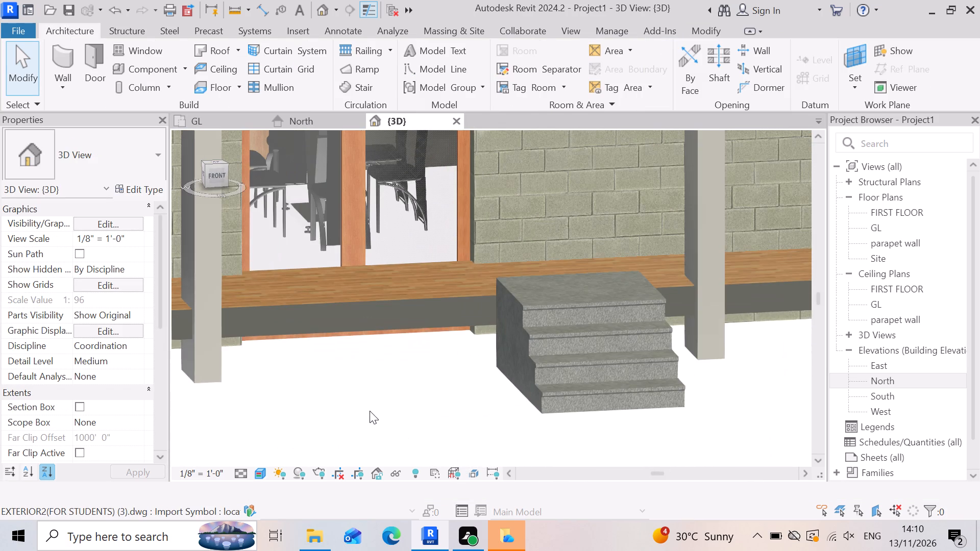
scroll(369, 345, "up", 3)
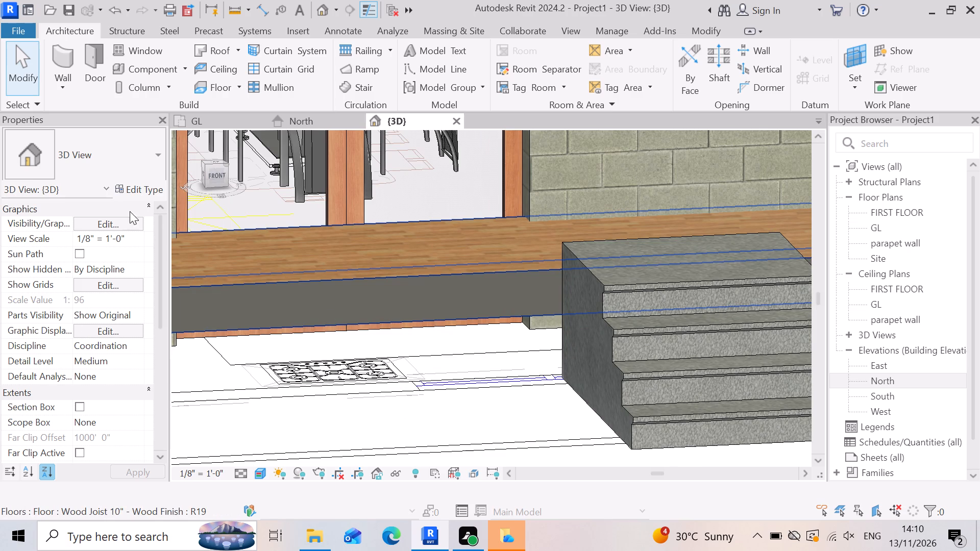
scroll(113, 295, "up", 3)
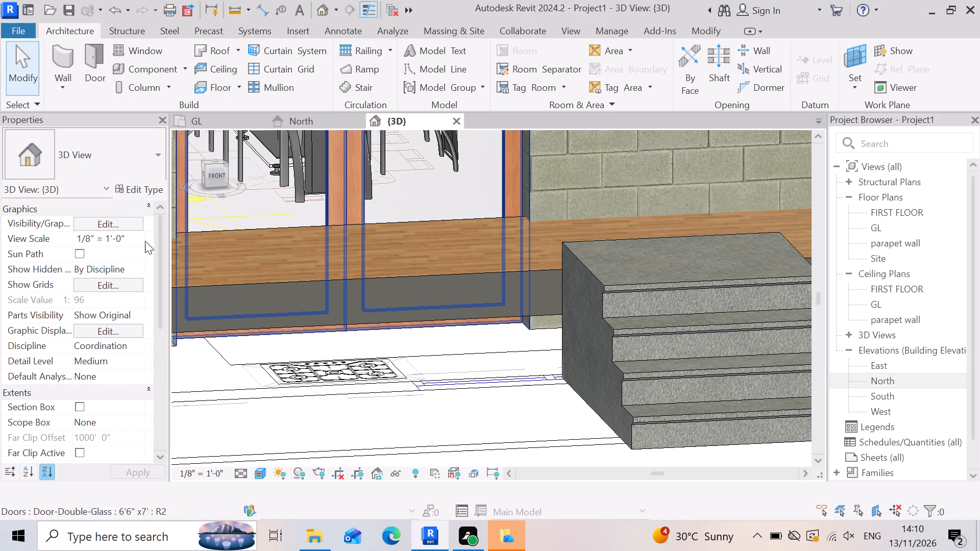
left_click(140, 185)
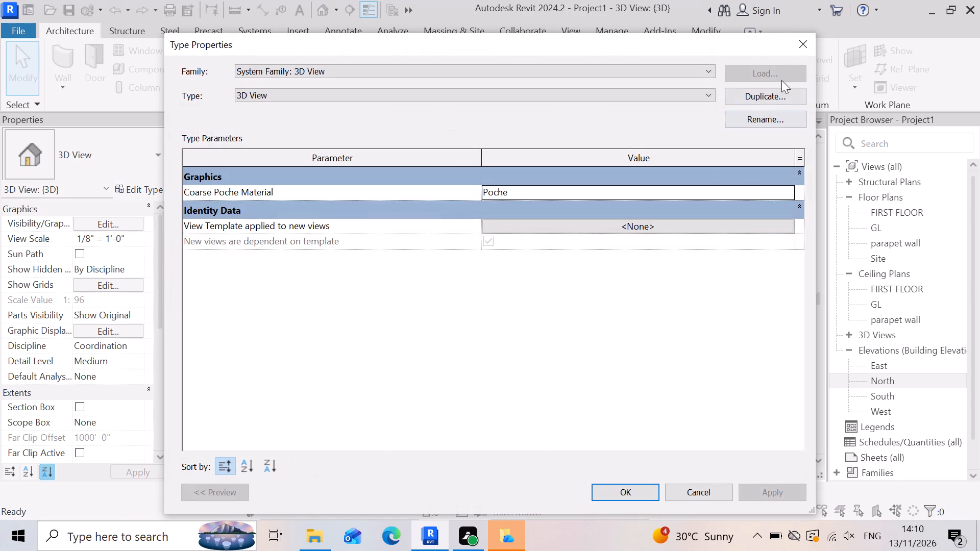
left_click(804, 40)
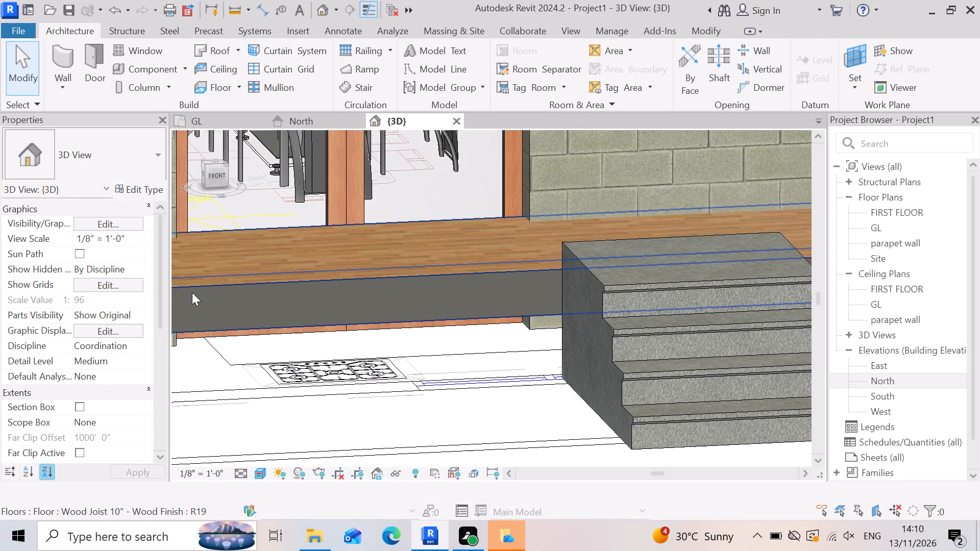
Set the Oak Flooring finish layer of the front floor's Wood Joist 10" - Wood Finish type to 2" thick, apply it, and deselect the floor.
left_click(291, 294)
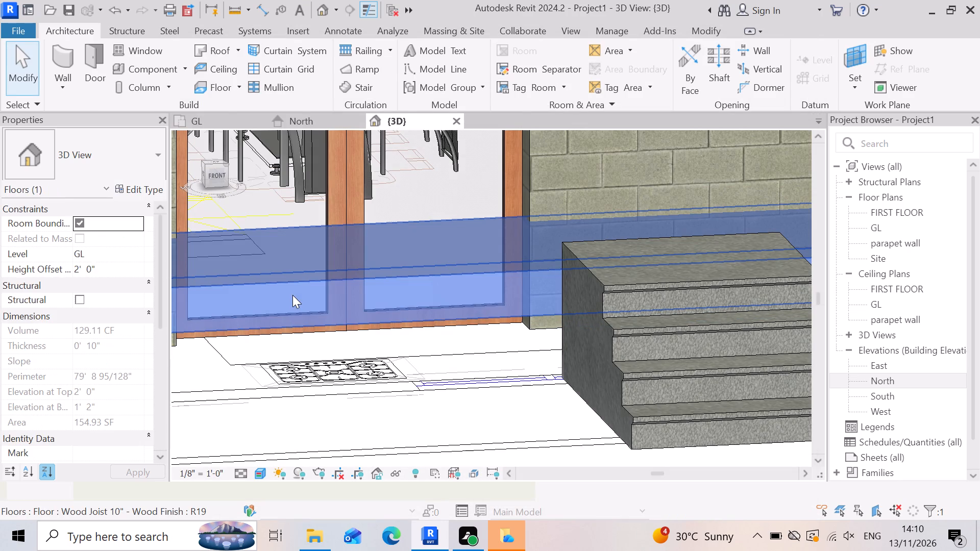
left_click(133, 193)
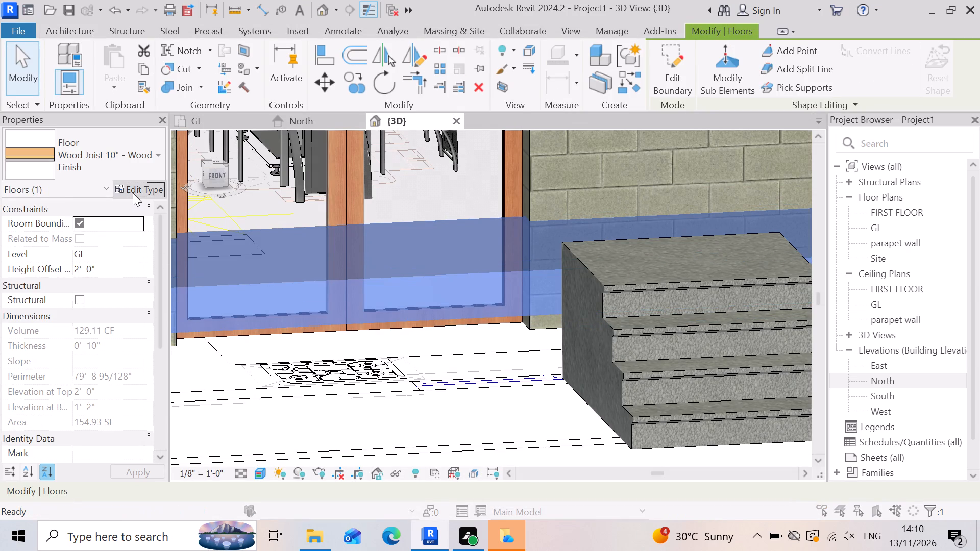
left_click(617, 198)
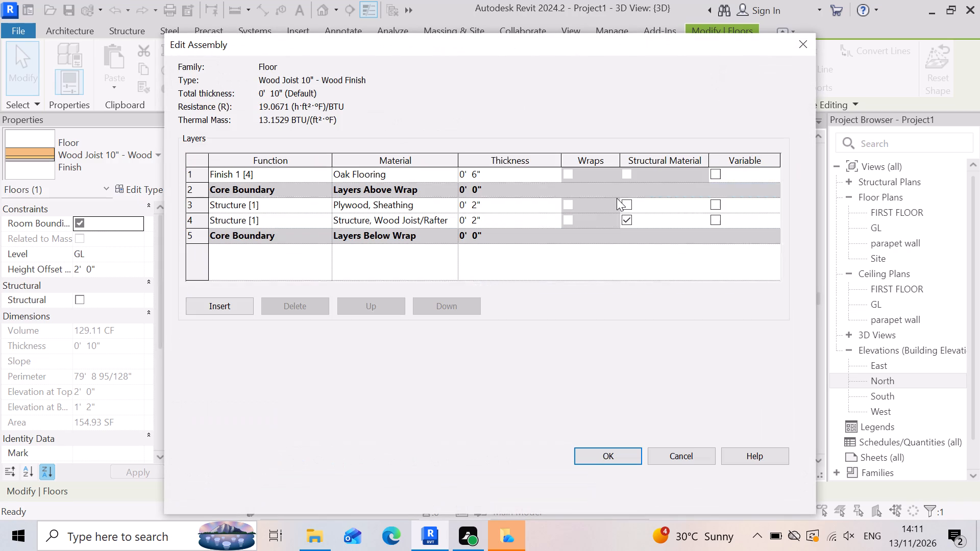
left_click(489, 208)
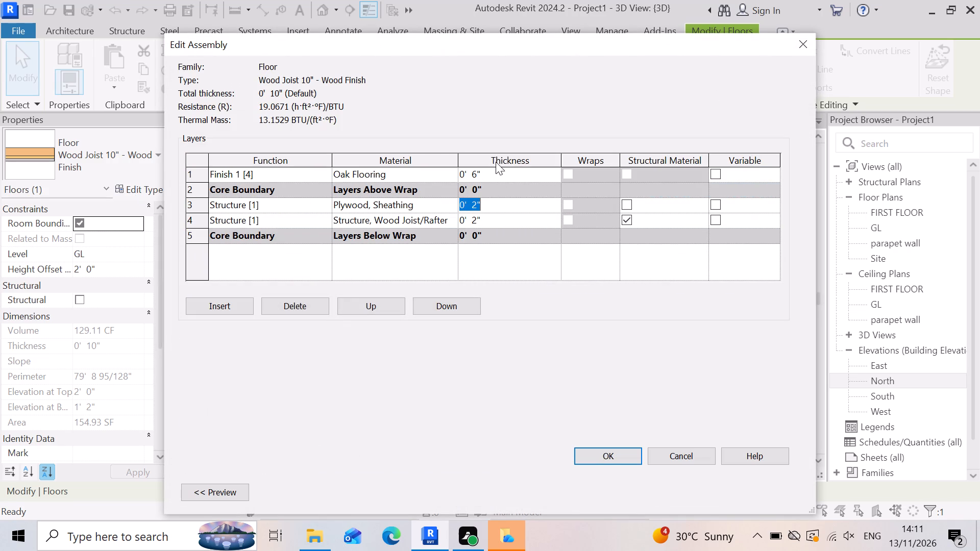
left_click(496, 166)
left_click(496, 173)
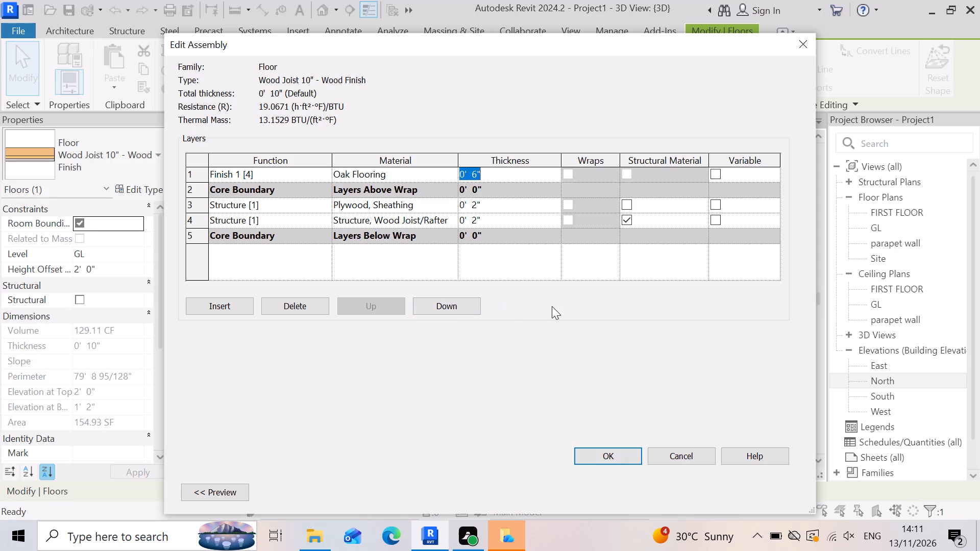
key("BackSpace")
key("2")
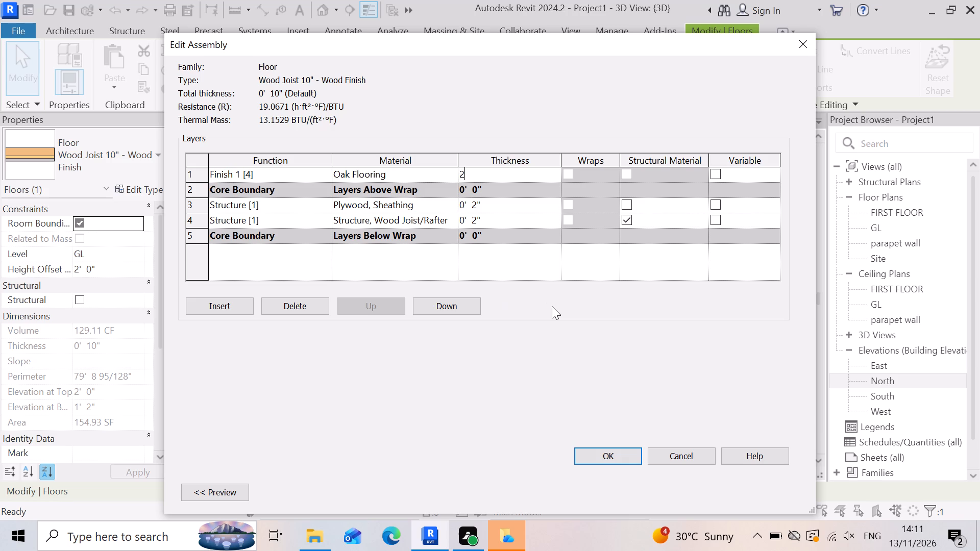
key("shift+quotedbl")
key("Return")
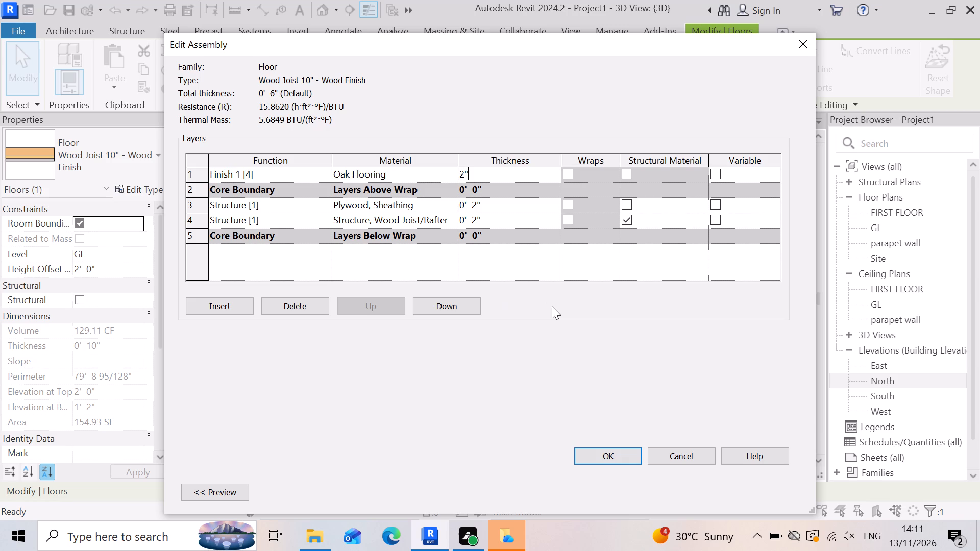
left_click(616, 459)
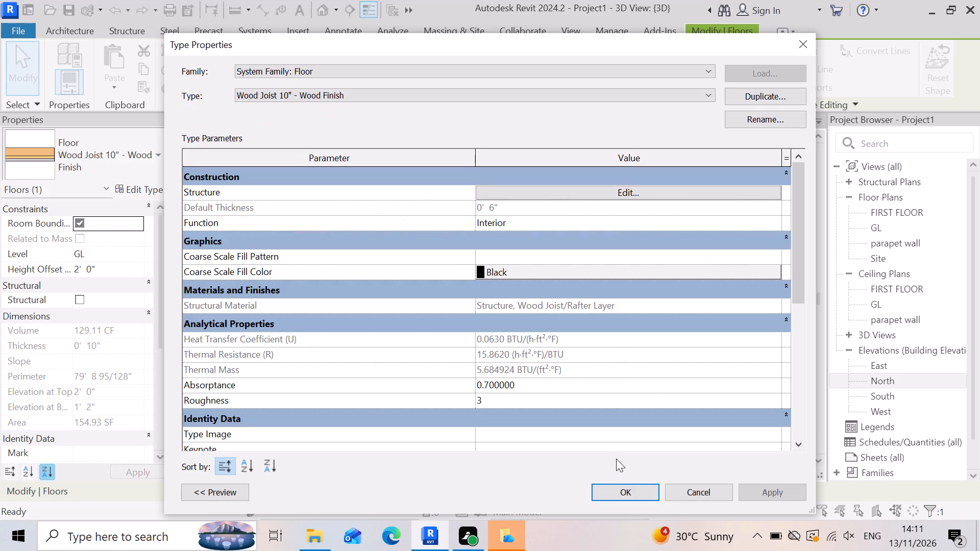
left_click(769, 493)
left_click(618, 491)
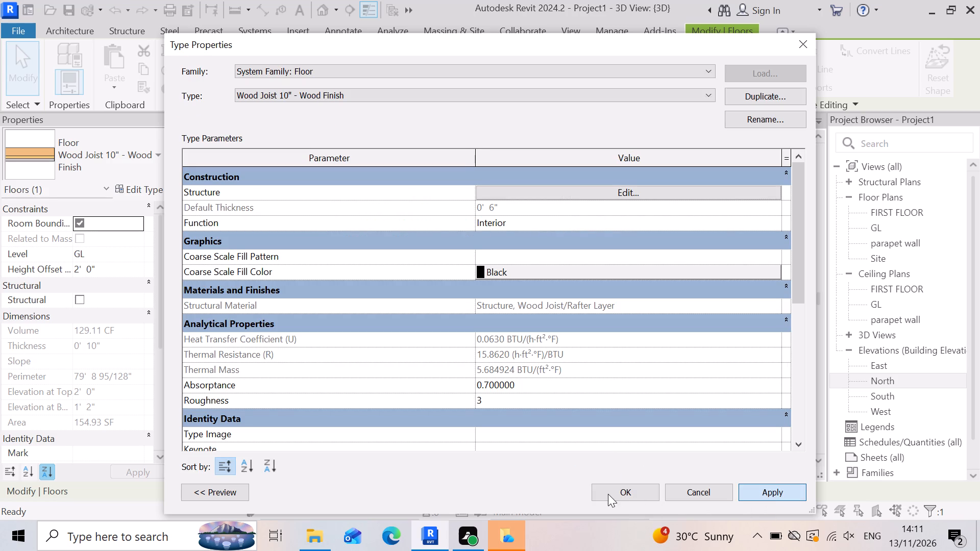
scroll(557, 336, "down", 3)
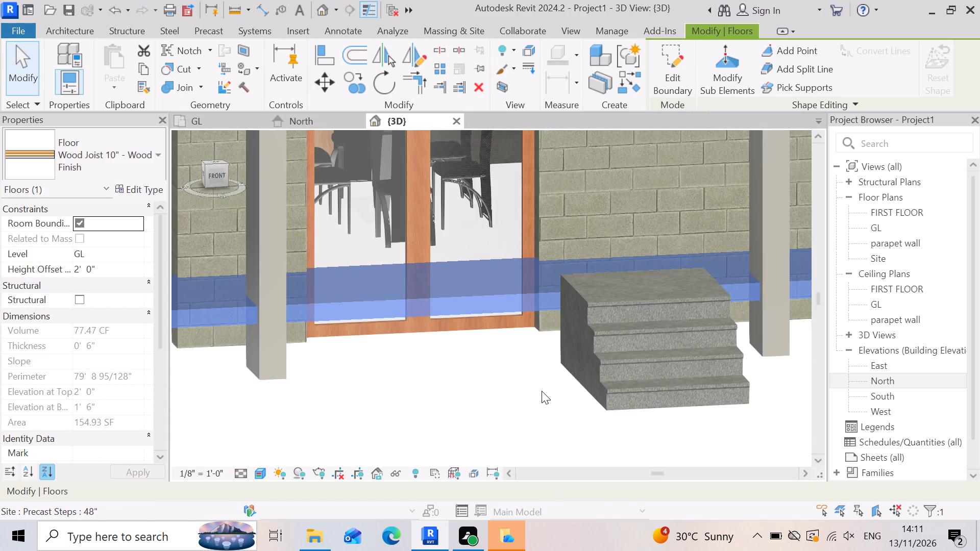
left_click(540, 398)
Nudge the front wood-finish floor outward from the front wall, fine-tune it slightly back beside the precast steps, and deselect it.
scroll(543, 266, "up", 5)
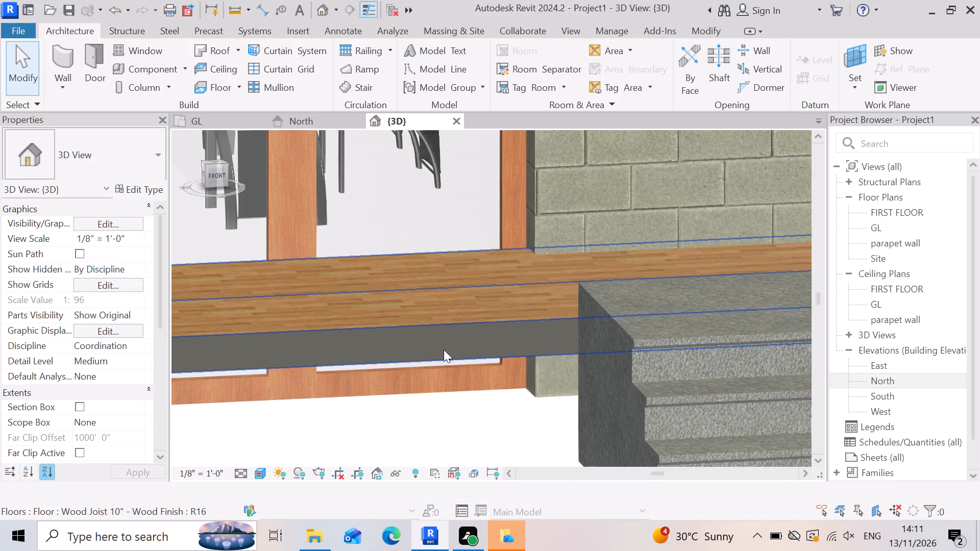
left_click(385, 336)
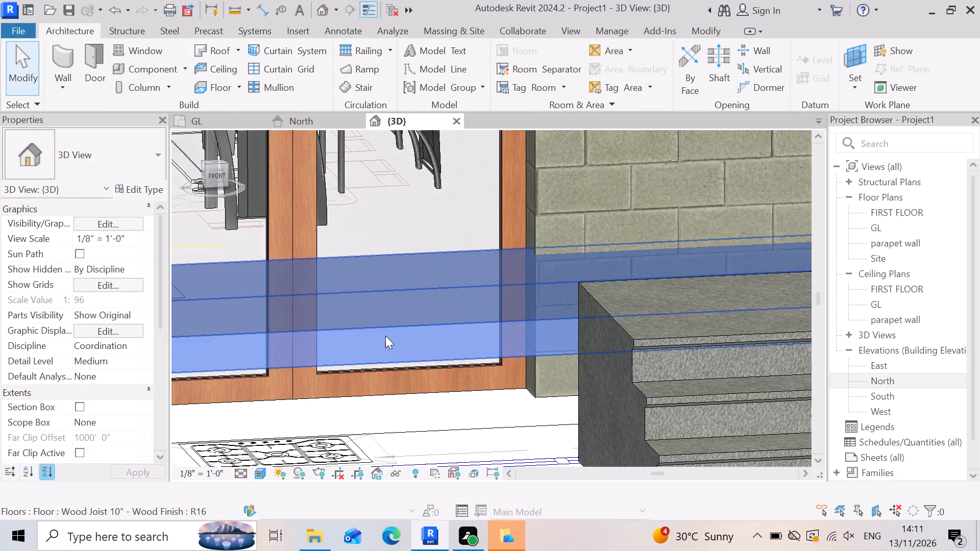
scroll(468, 343, "down", 4)
key("Down")
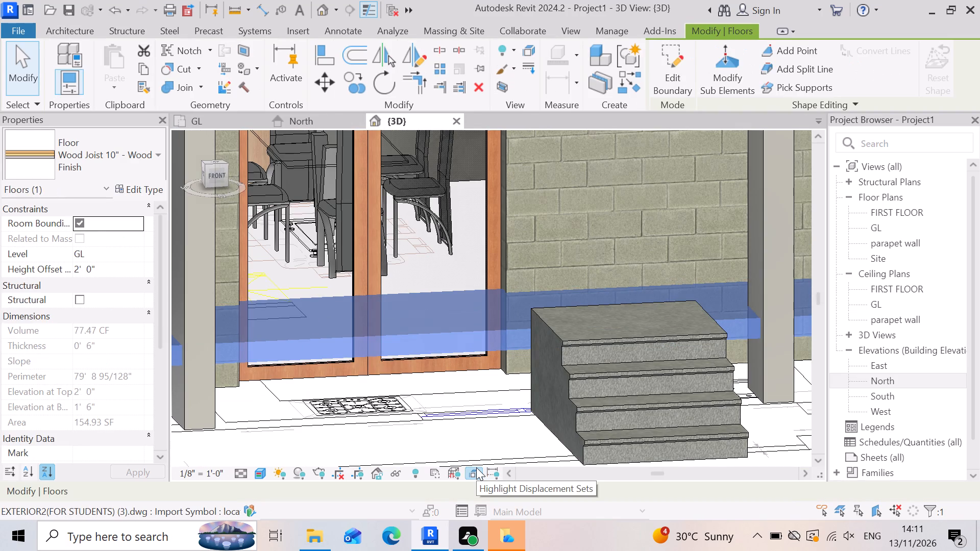
key("Down")
key("Down")
key("Down")
key("Down")
key("Down")
key("Down")
key("Down")
key("Down")
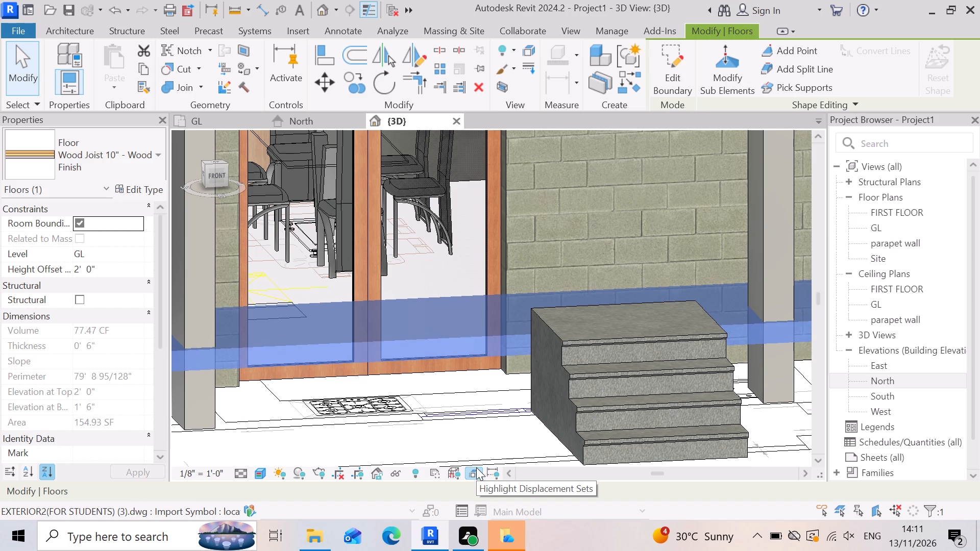
key("Down")
key("Down")
key("Down")
key("Down")
key("Down")
key("Down")
key("Down")
key("Down")
key("Down")
key("Down")
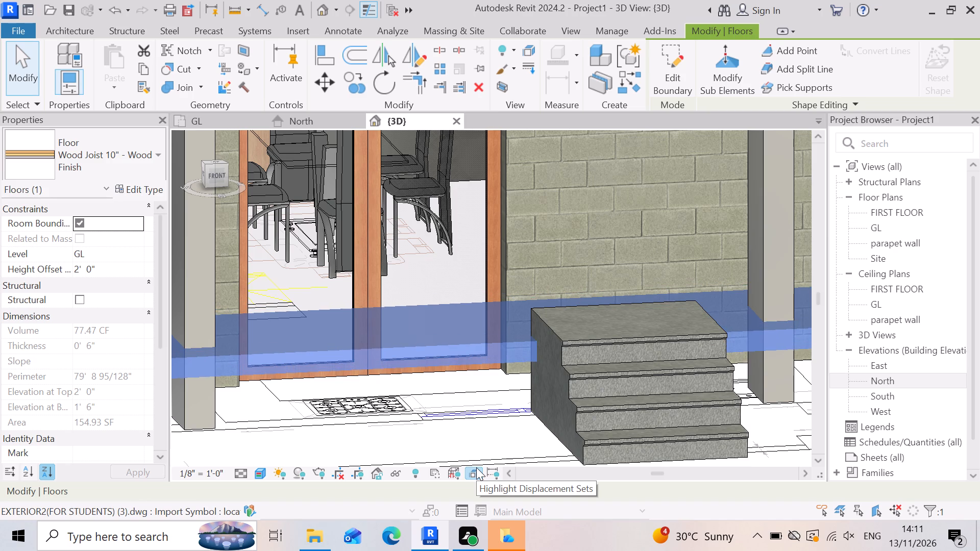
key("Down")
key("Down")
key("Down")
key("Down")
key("Down")
key("Down")
key("Down")
key("Down")
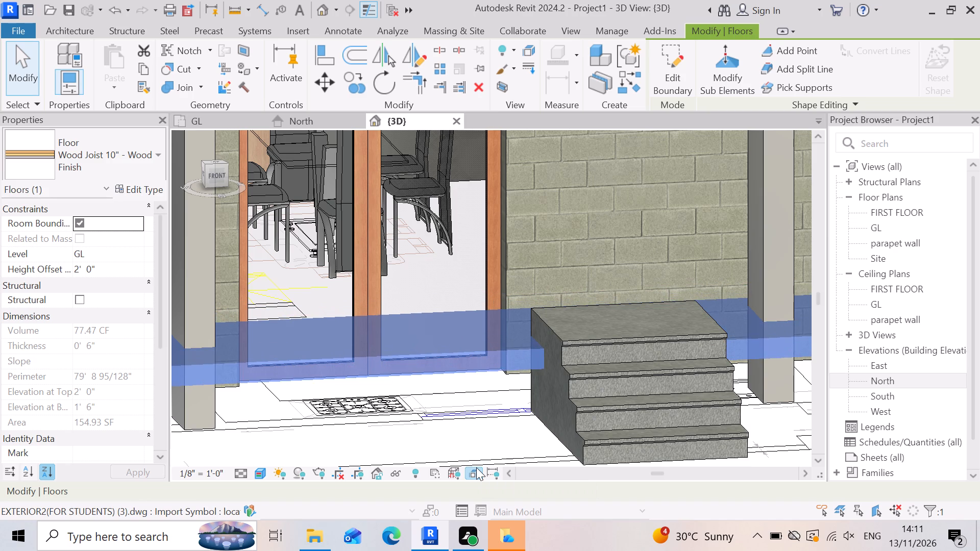
key("Up")
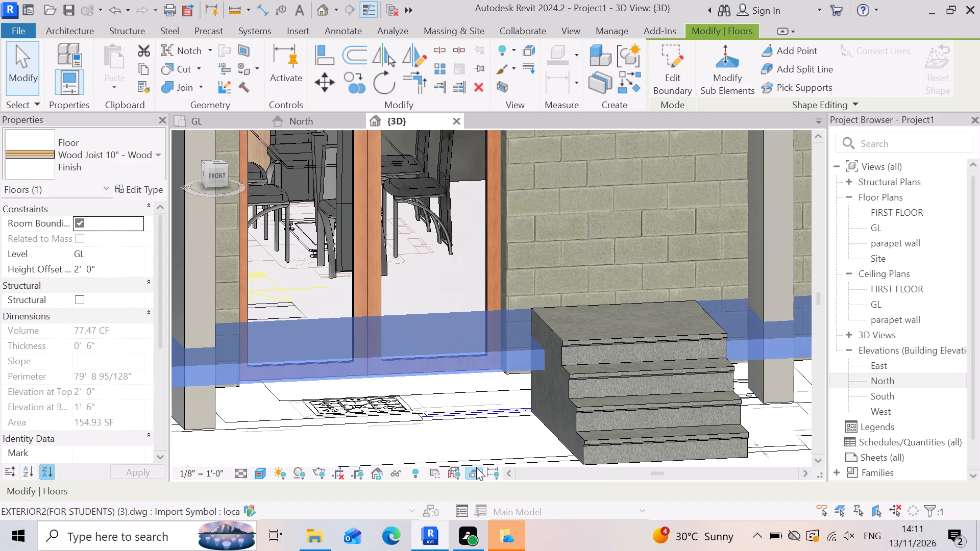
key("Up")
key("Up")
key("Up")
key("Up")
key("Up")
key("Up")
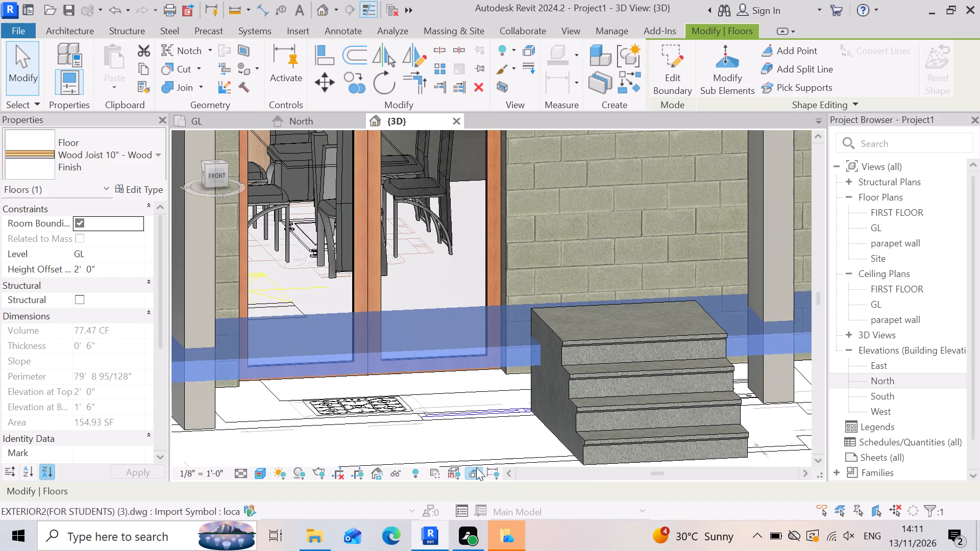
key("Up")
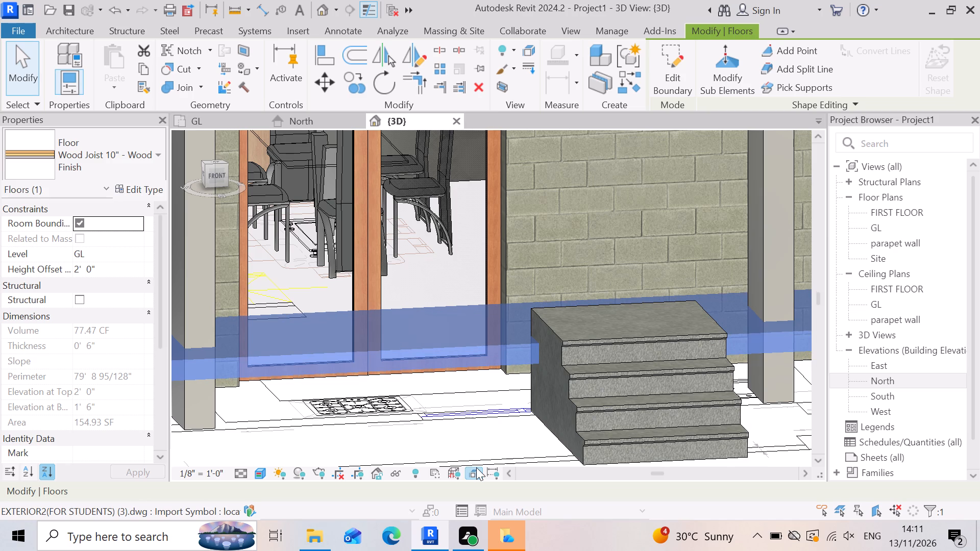
scroll(617, 266, "down", 7)
left_click(404, 379)
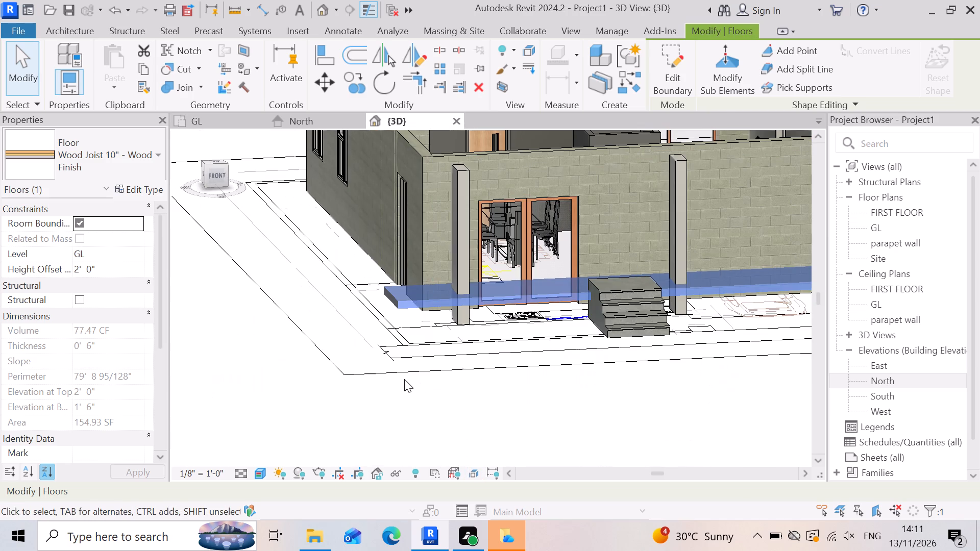
Examine the front floor's thickness and position against the two front columns, the precast steps and the ground.
scroll(667, 288, "up", 2)
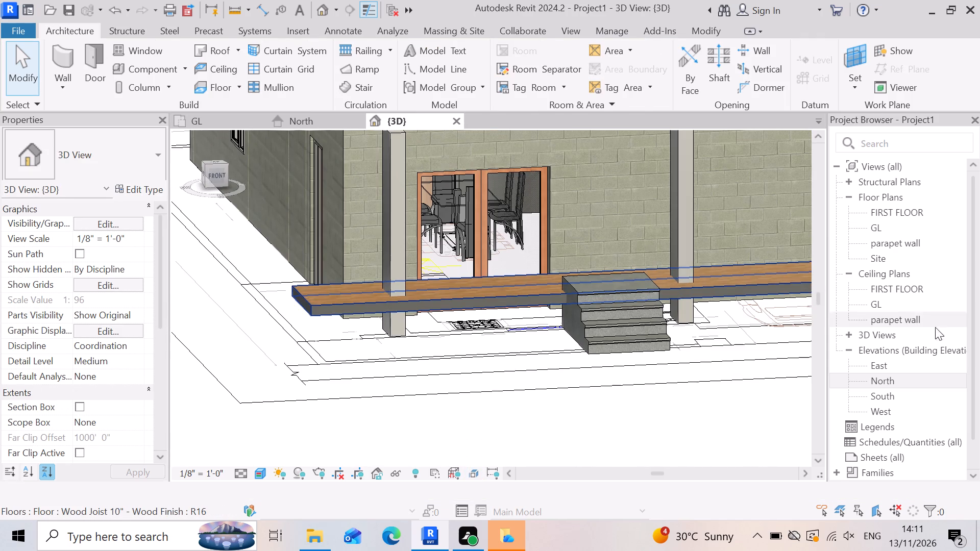
scroll(692, 305, "up", 2)
left_click(684, 324)
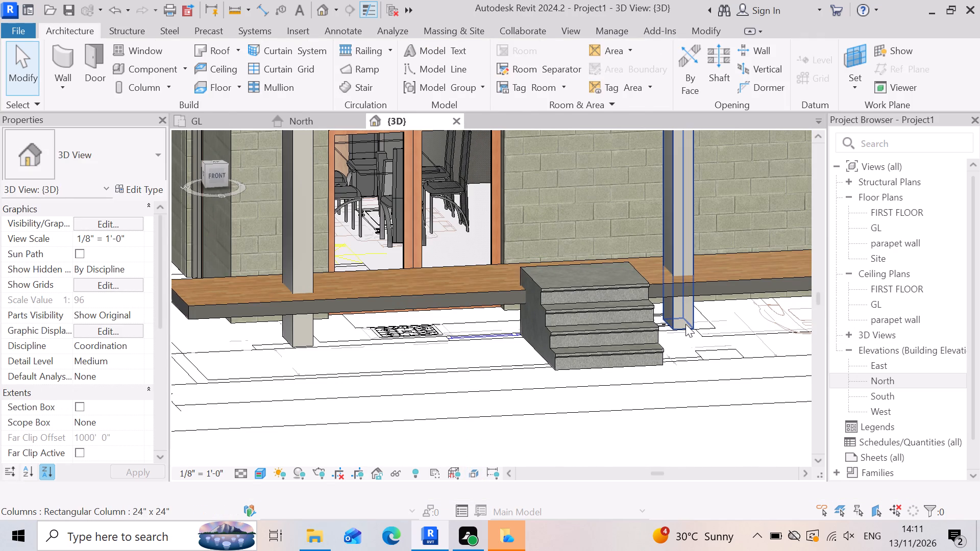
scroll(437, 303, "down", 3)
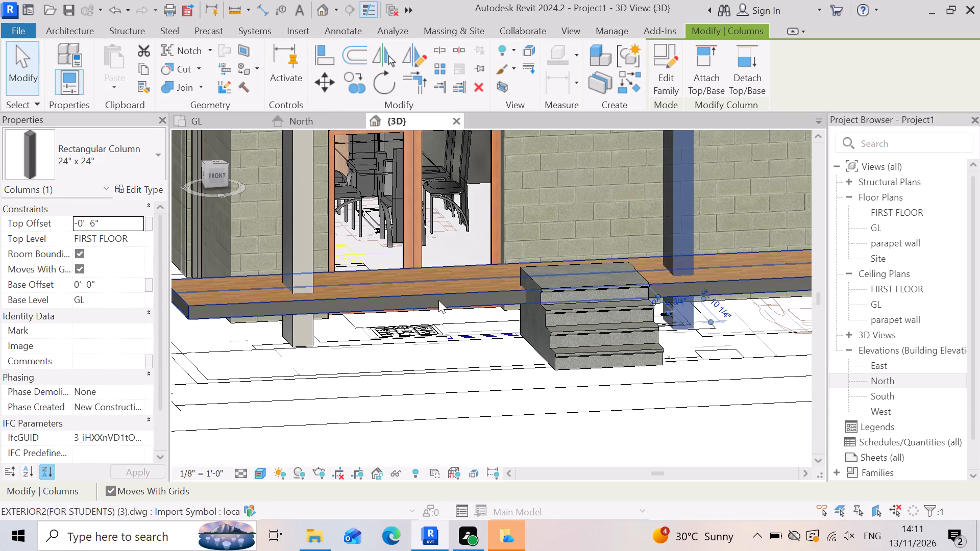
scroll(438, 300, "down", 1)
left_click(508, 377)
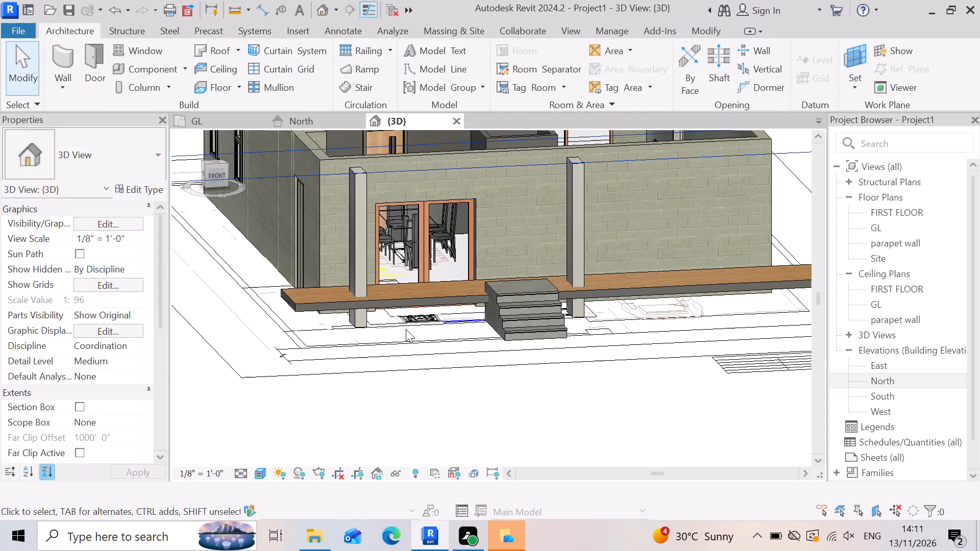
scroll(396, 311, "up", 5)
scroll(226, 302, "up", 3)
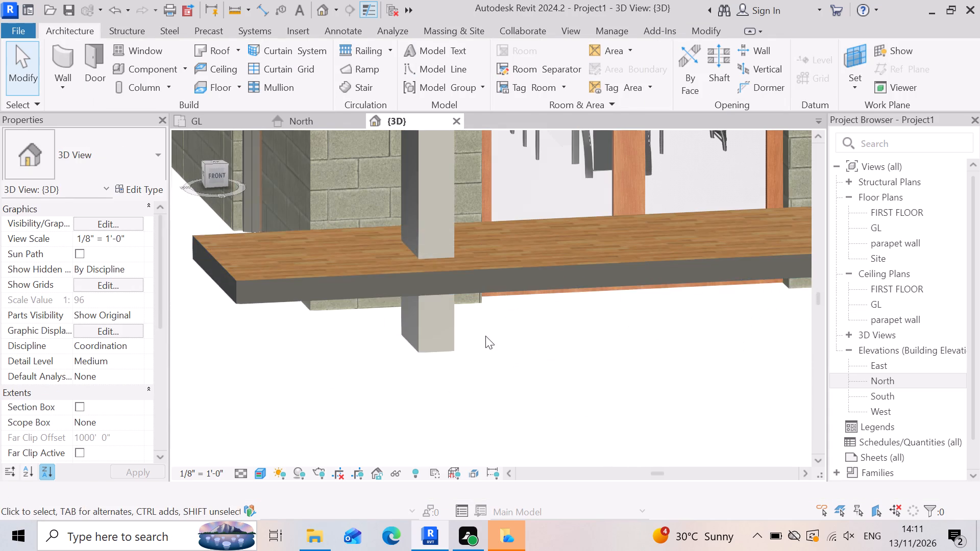
scroll(379, 334, "down", 2)
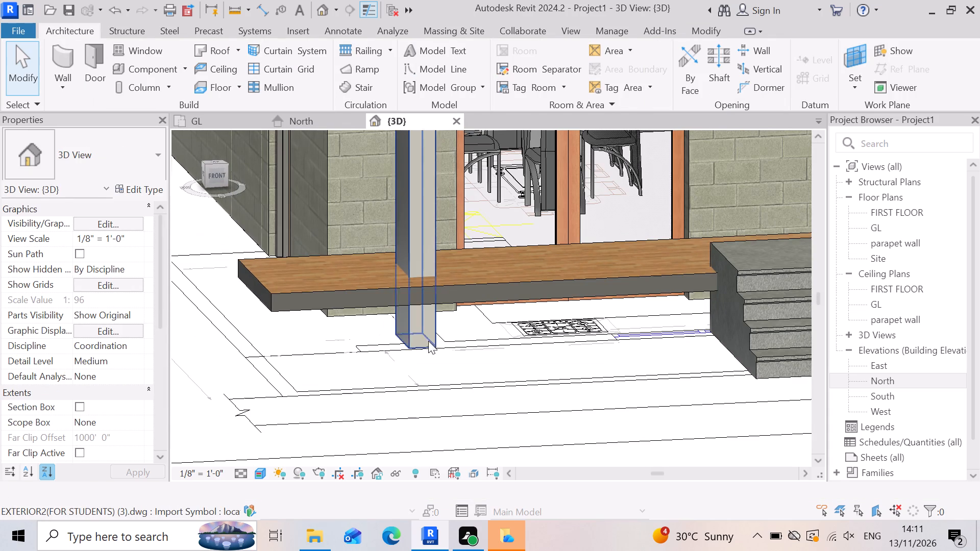
scroll(548, 322, "down", 1)
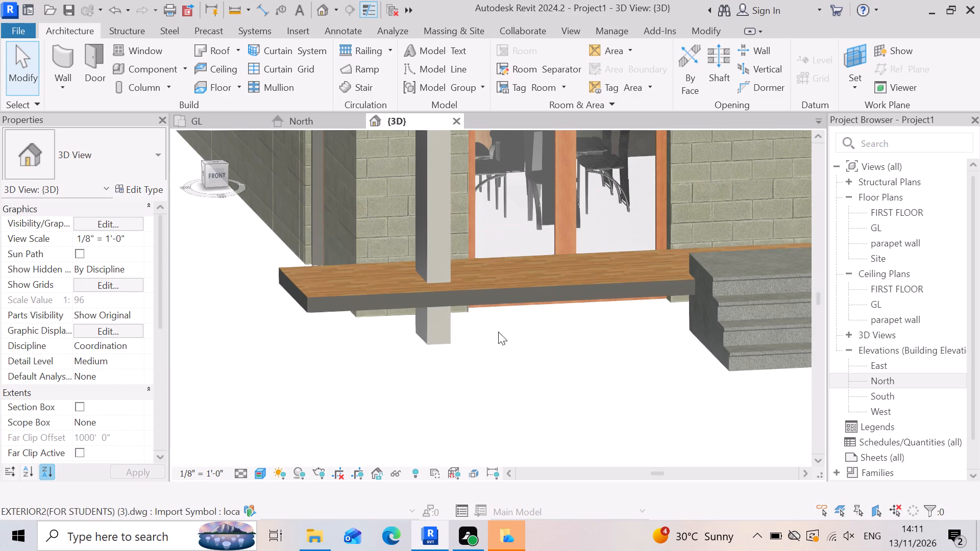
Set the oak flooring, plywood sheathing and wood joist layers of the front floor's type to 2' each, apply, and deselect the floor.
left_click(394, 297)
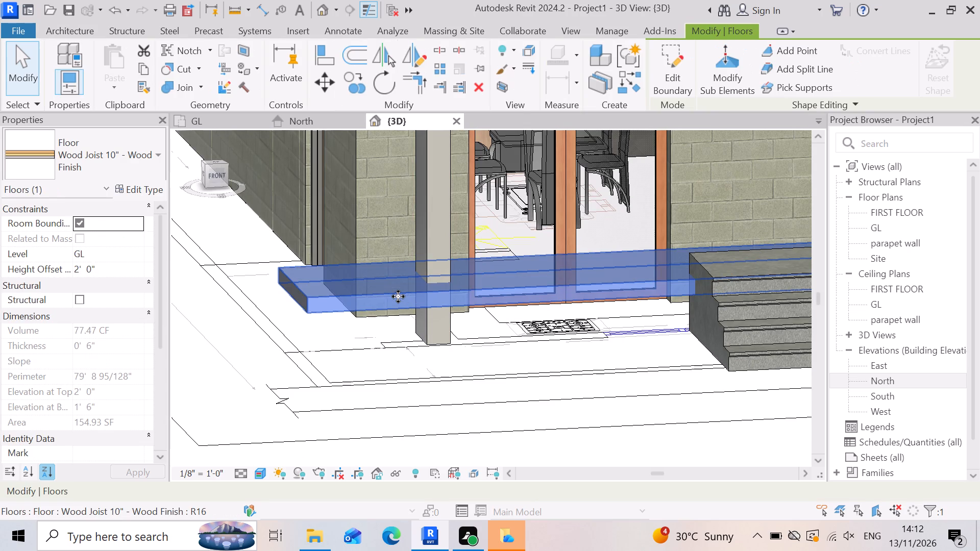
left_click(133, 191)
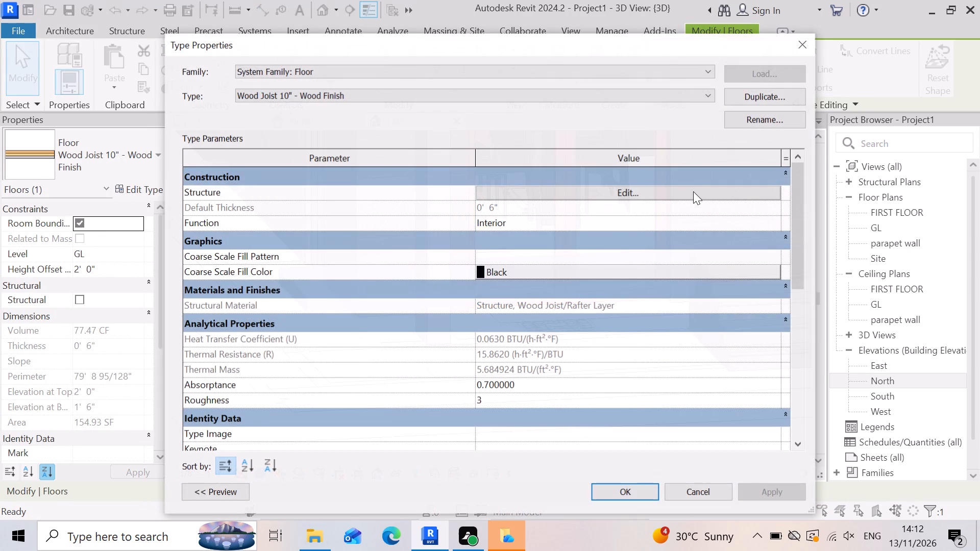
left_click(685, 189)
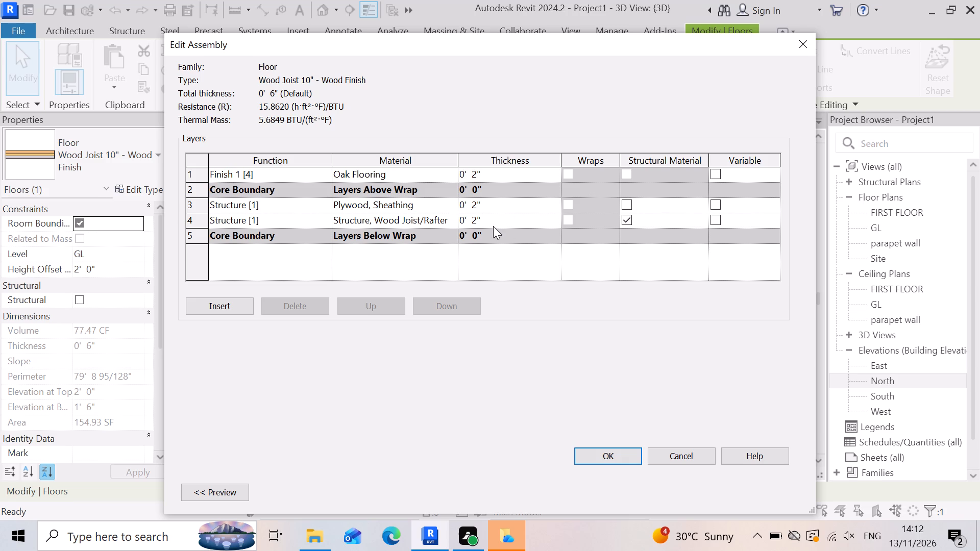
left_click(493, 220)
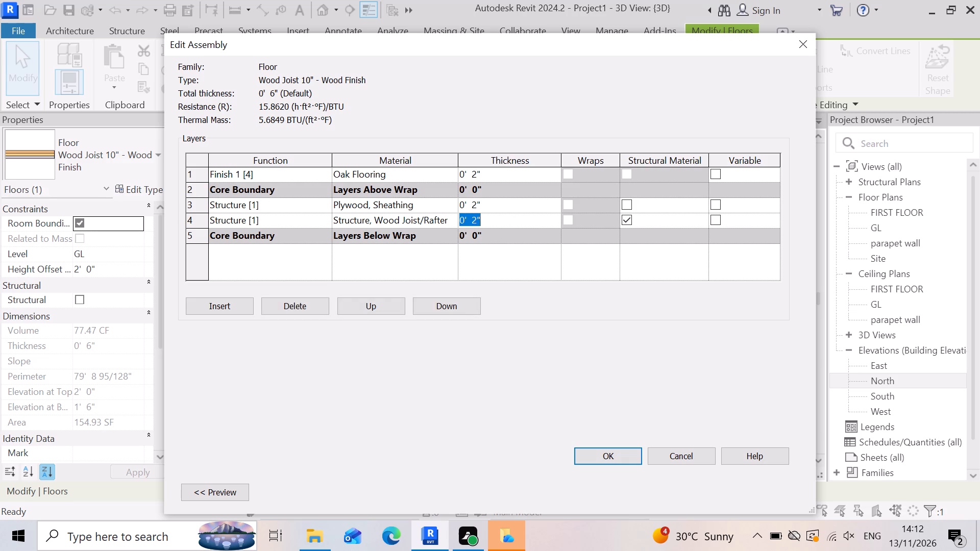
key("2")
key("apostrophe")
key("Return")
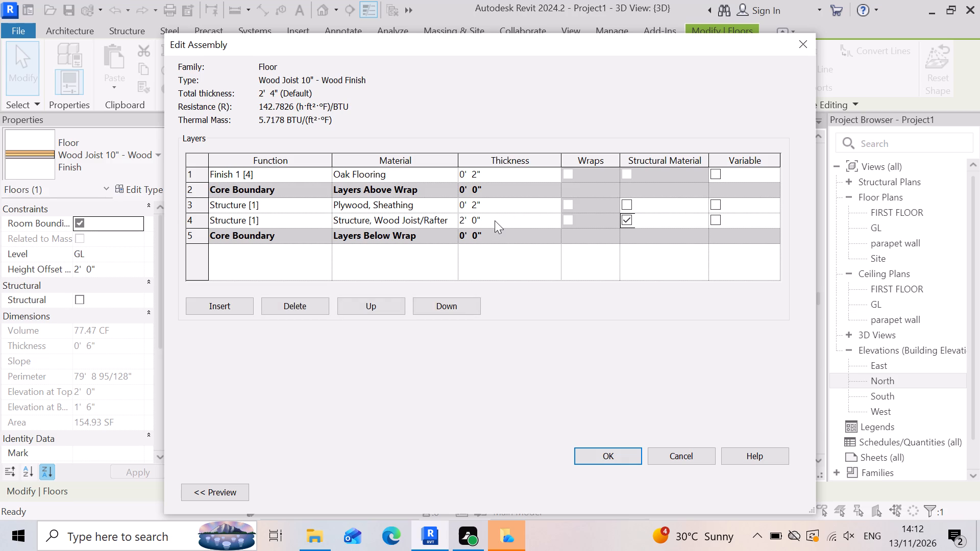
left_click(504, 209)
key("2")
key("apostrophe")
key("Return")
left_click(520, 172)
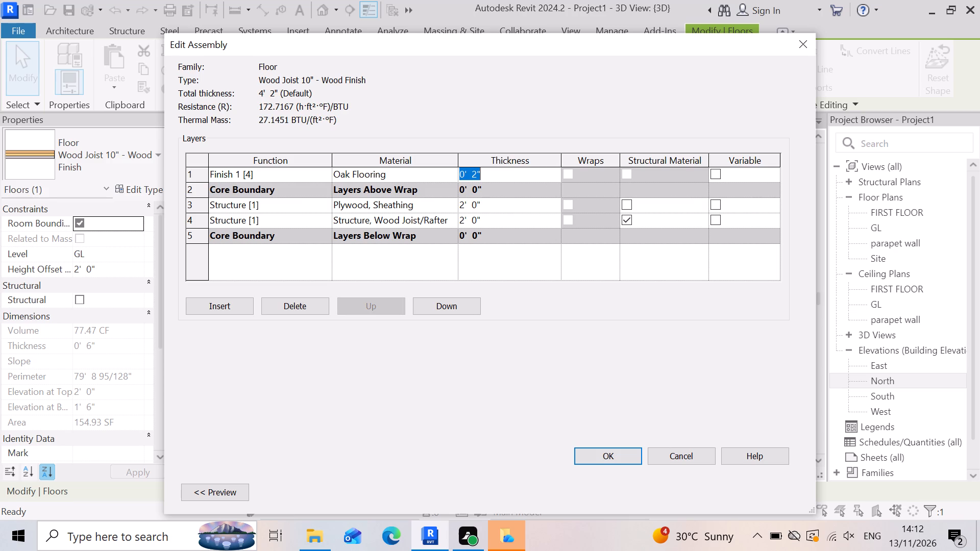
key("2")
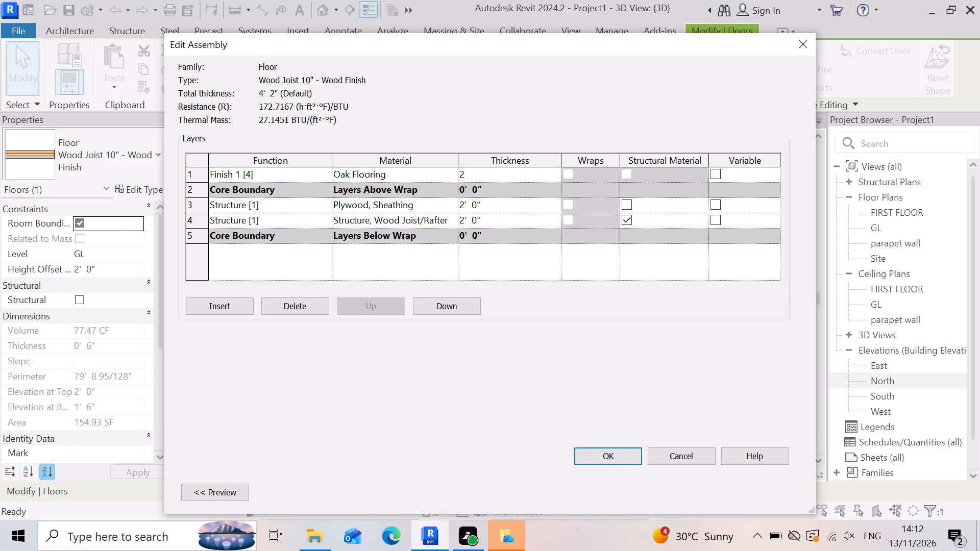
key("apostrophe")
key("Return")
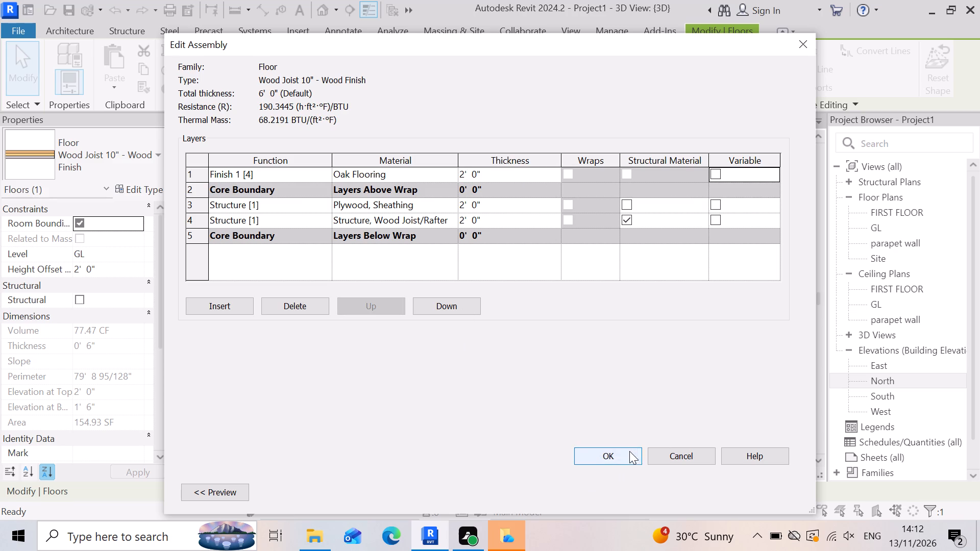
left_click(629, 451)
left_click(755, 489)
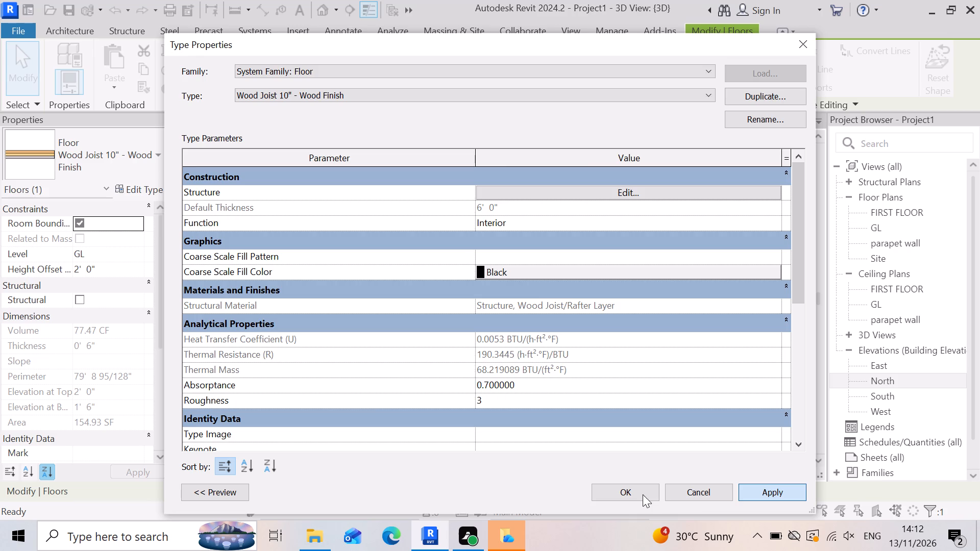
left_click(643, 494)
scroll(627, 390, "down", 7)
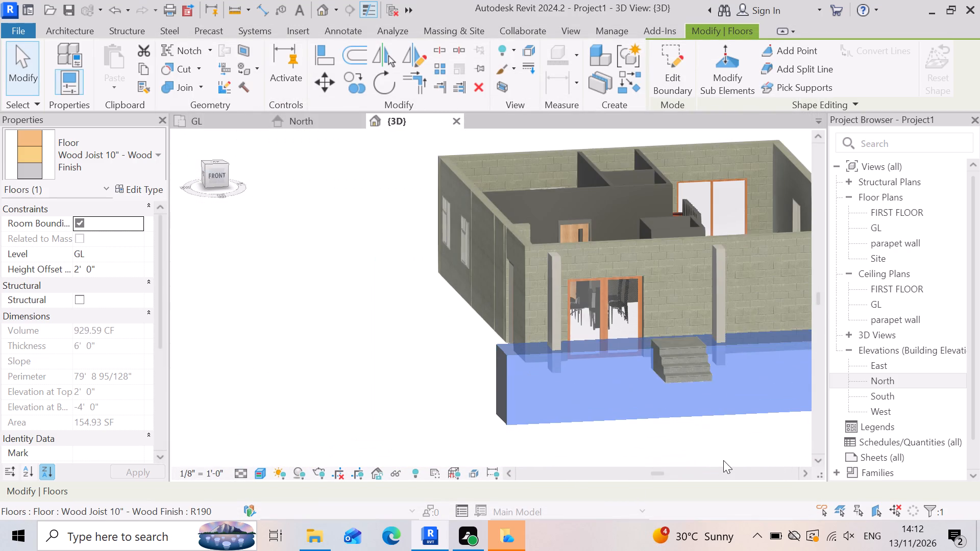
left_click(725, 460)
Set the oak flooring, plywood sheathing and wood joist layers of the front floor's type to 1' each, apply, and deselect the floor.
scroll(729, 394, "up", 5)
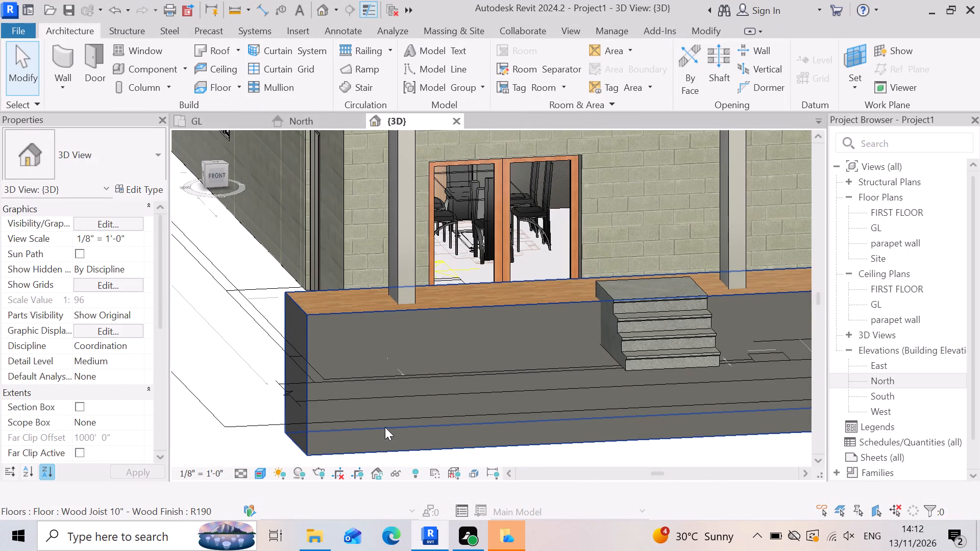
scroll(646, 394, "up", 2)
scroll(548, 380, "down", 1)
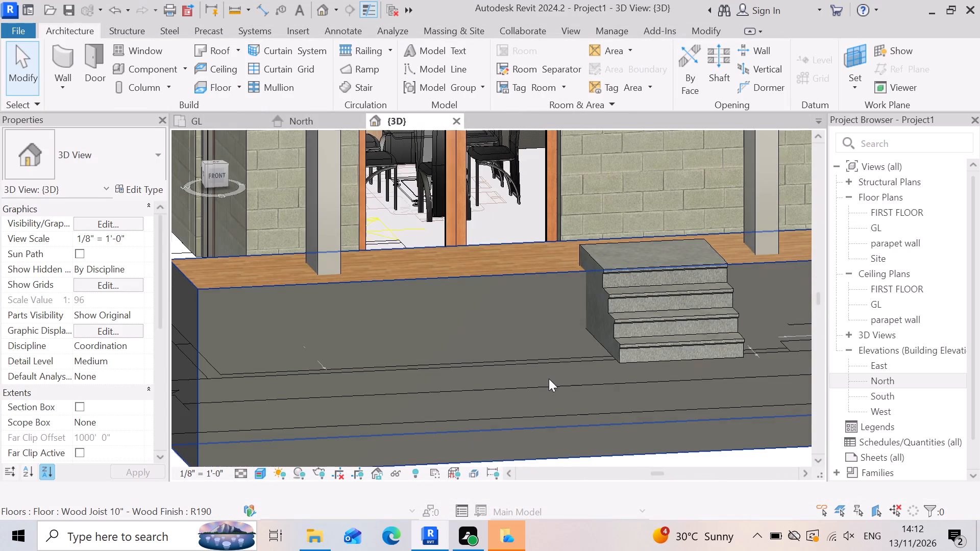
scroll(549, 379, "down", 2)
scroll(468, 350, "down", 3)
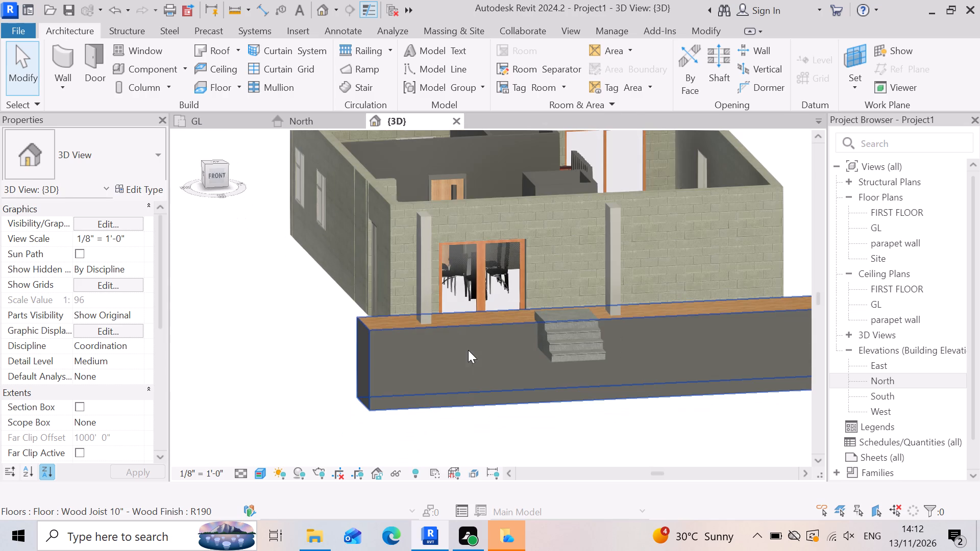
left_click(463, 361)
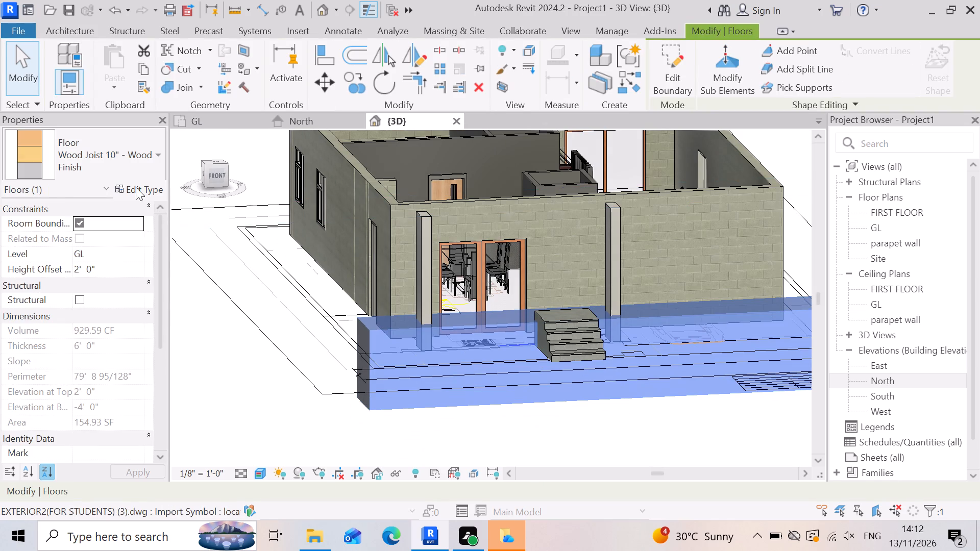
left_click(136, 187)
left_click(661, 192)
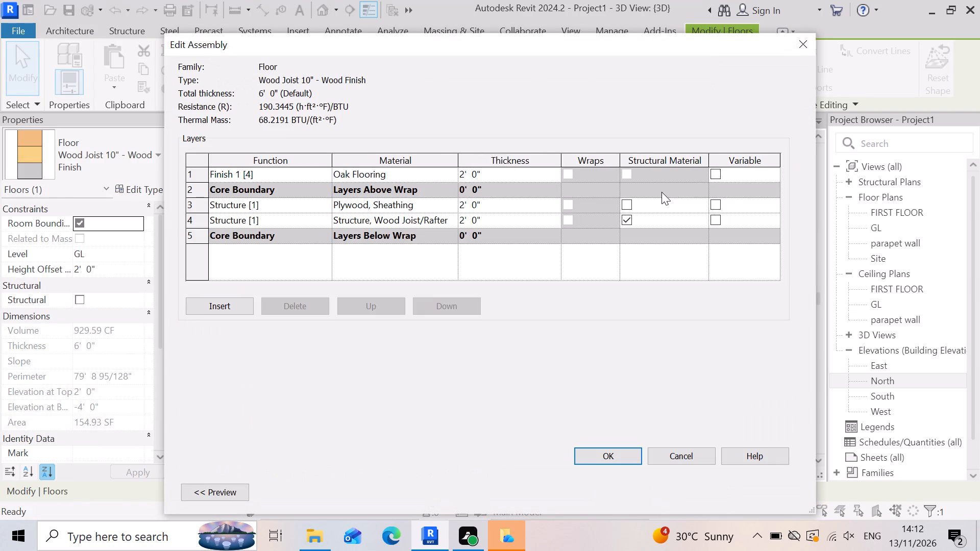
left_click(501, 172)
key("1")
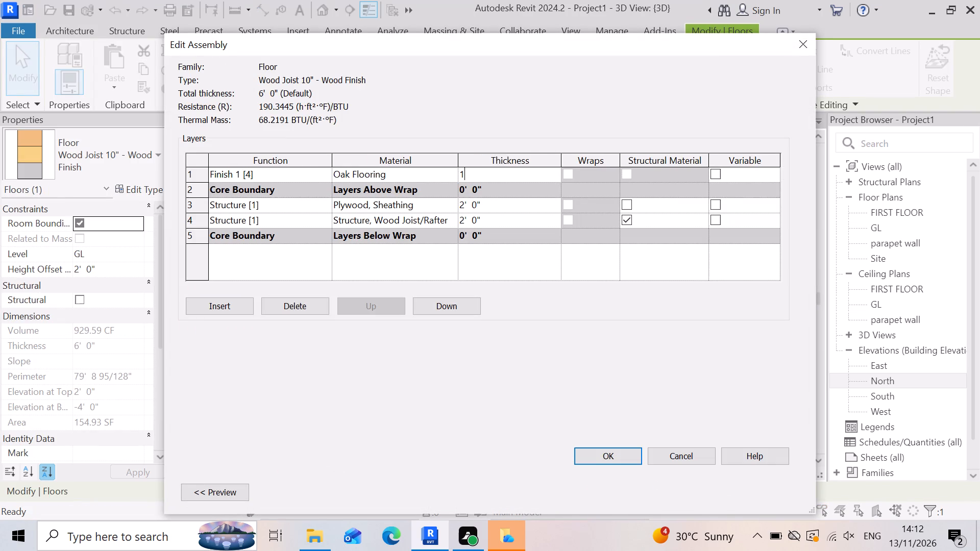
key("apostrophe")
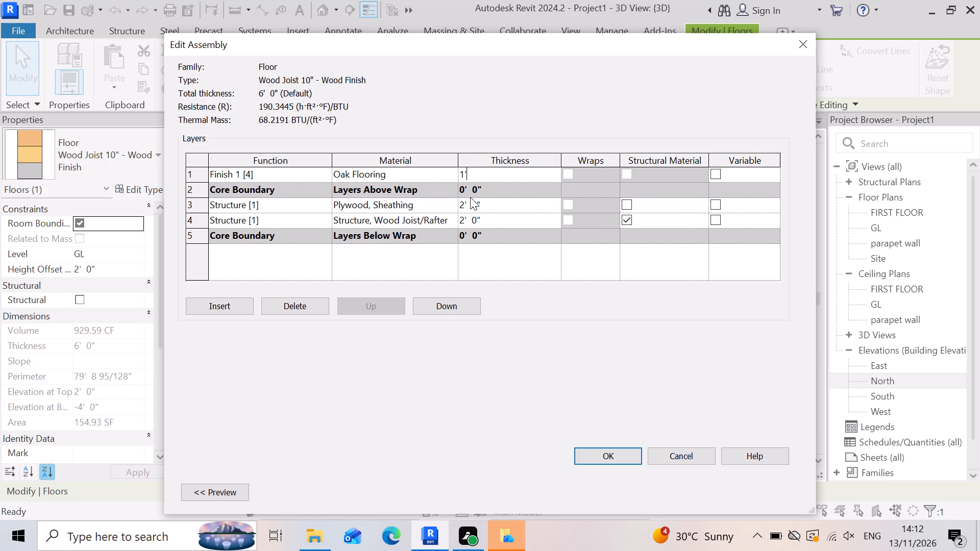
left_click(508, 207)
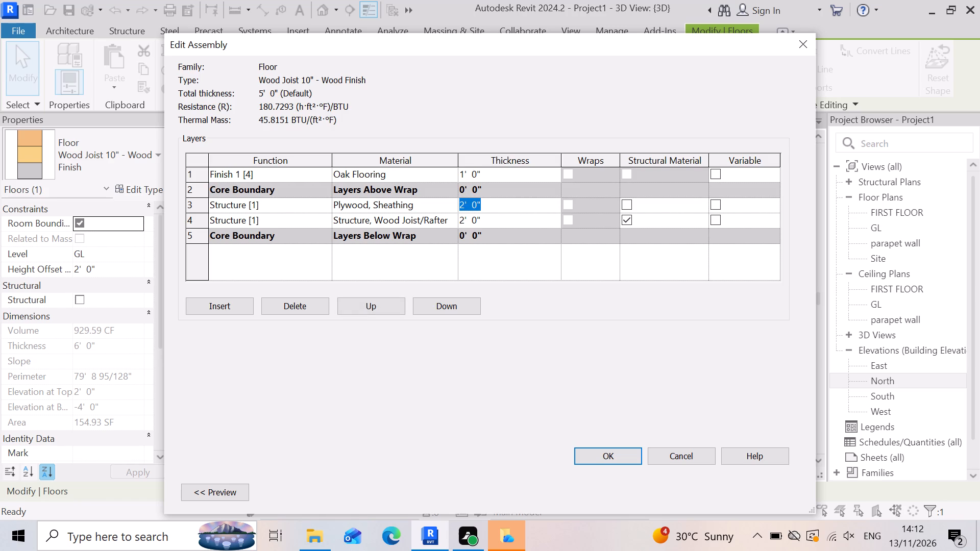
key("1")
key("apostrophe")
key("Return")
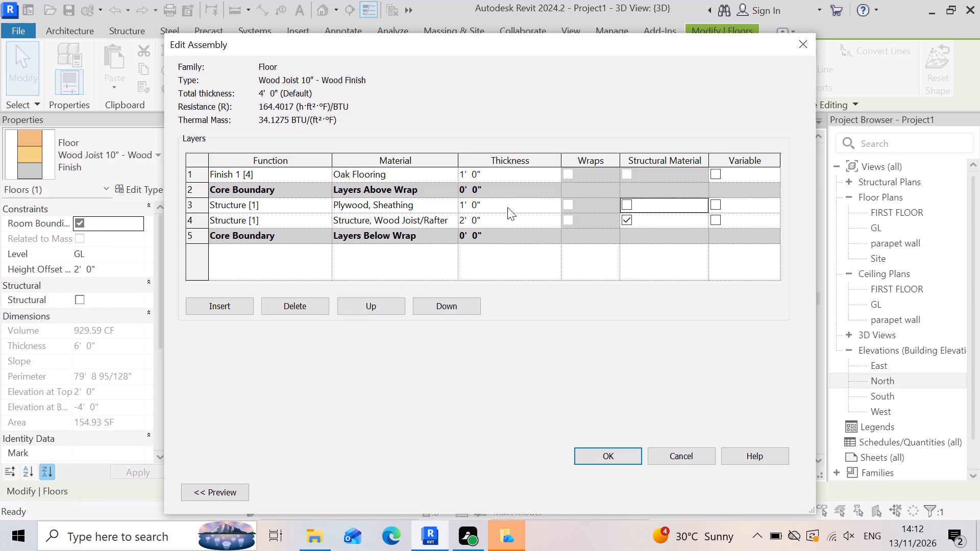
left_click(500, 216)
key("1")
key("apostrophe")
key("Return")
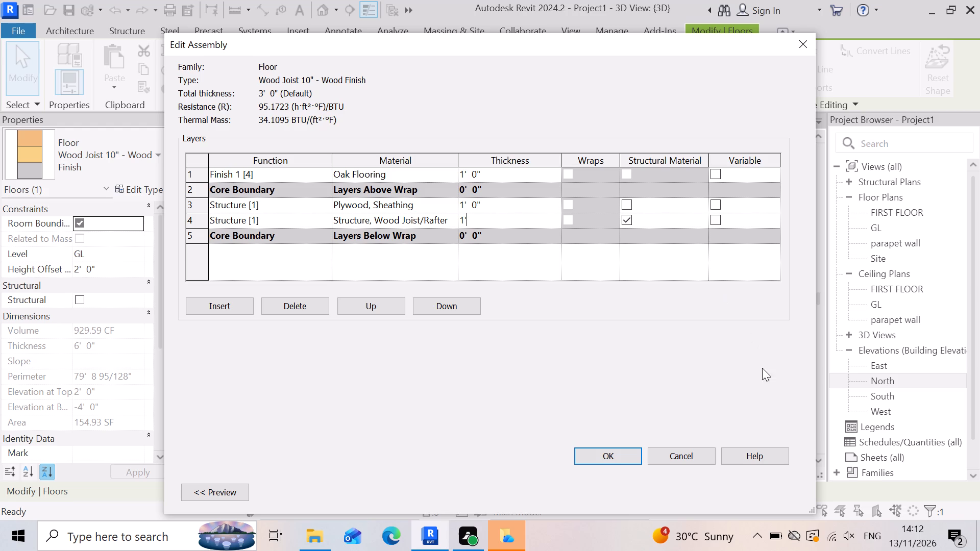
left_click(613, 458)
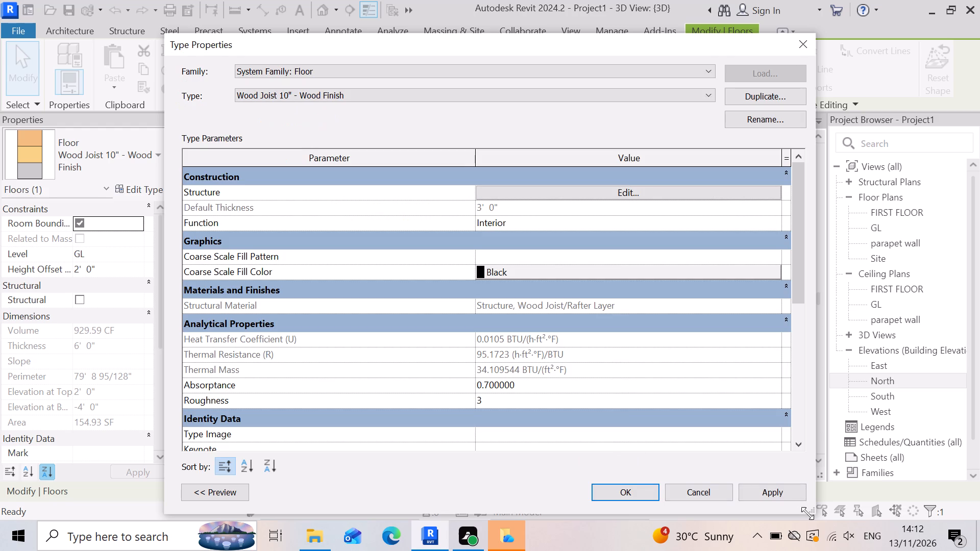
left_click(789, 497)
left_click(611, 491)
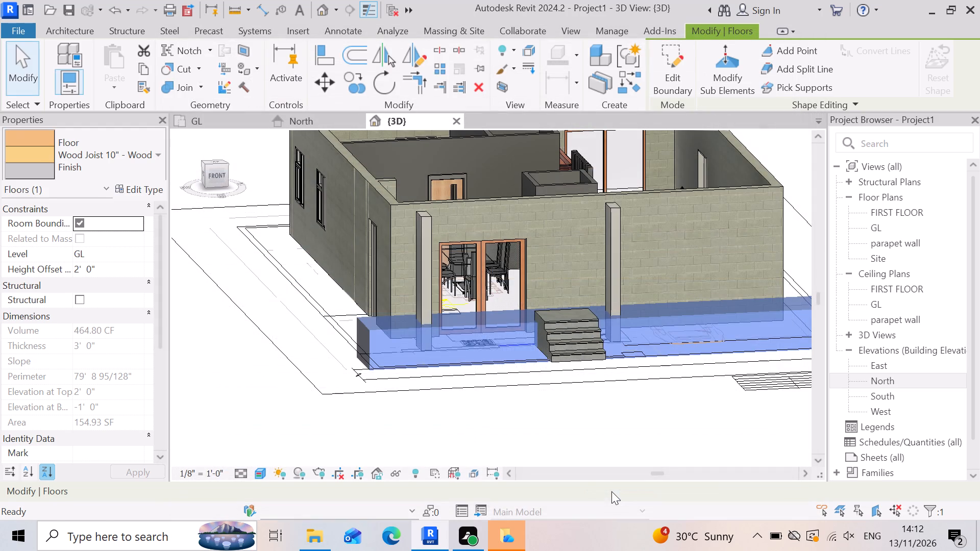
left_click(455, 444)
Nudge the precast entrance steps outward from the front wall toward the front edge of the wood-finish floor.
scroll(491, 308, "up", 1)
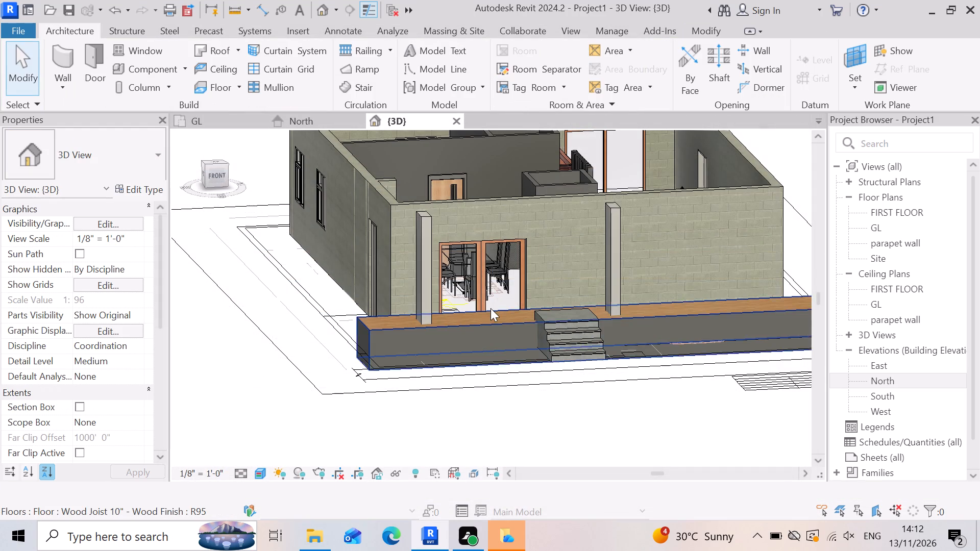
scroll(491, 308, "up", 2)
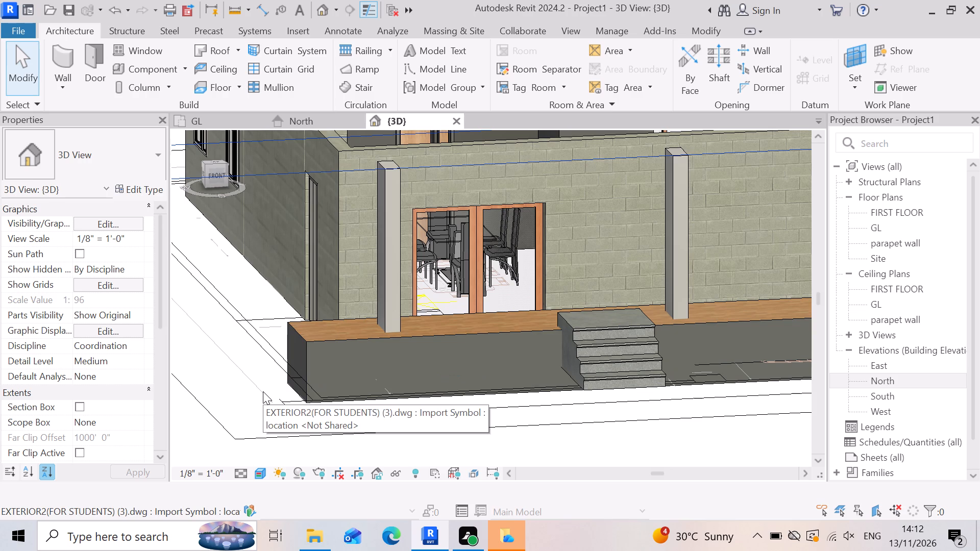
scroll(607, 390, "up", 4)
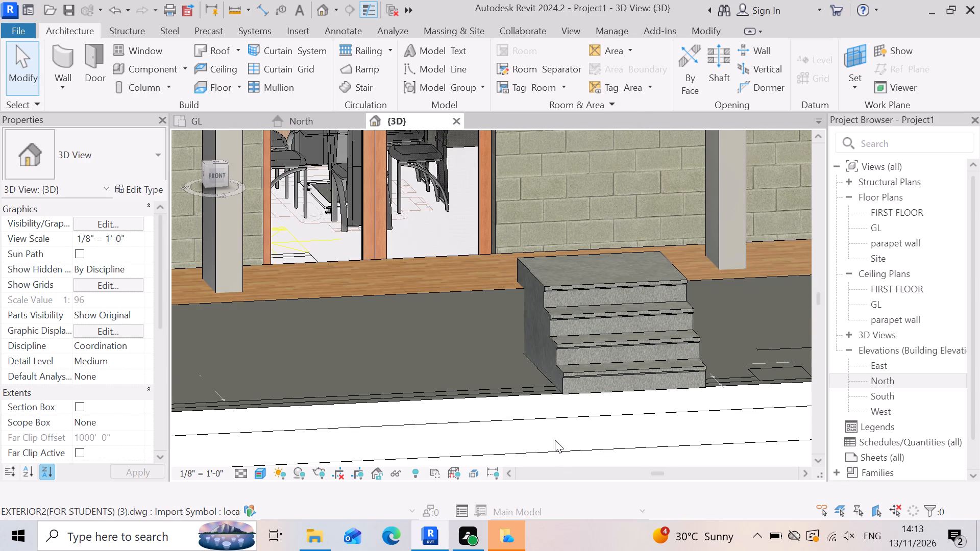
scroll(594, 400, "up", 2)
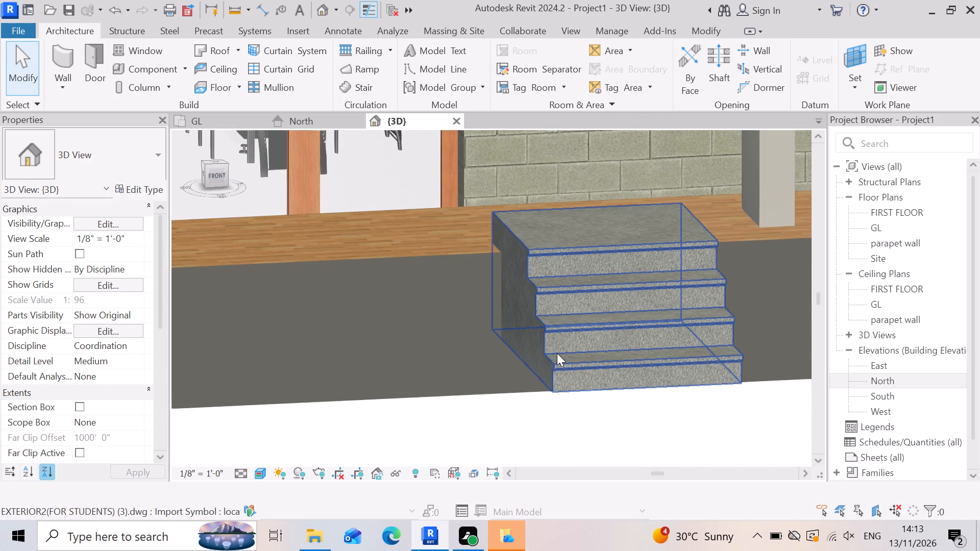
left_click(557, 353)
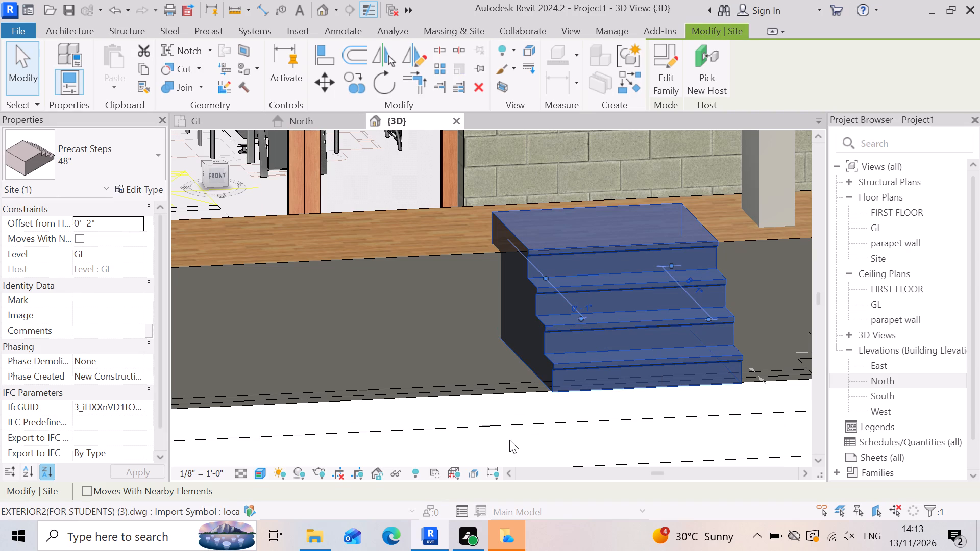
key("Down")
key("Down")
key("Down")
key("Down")
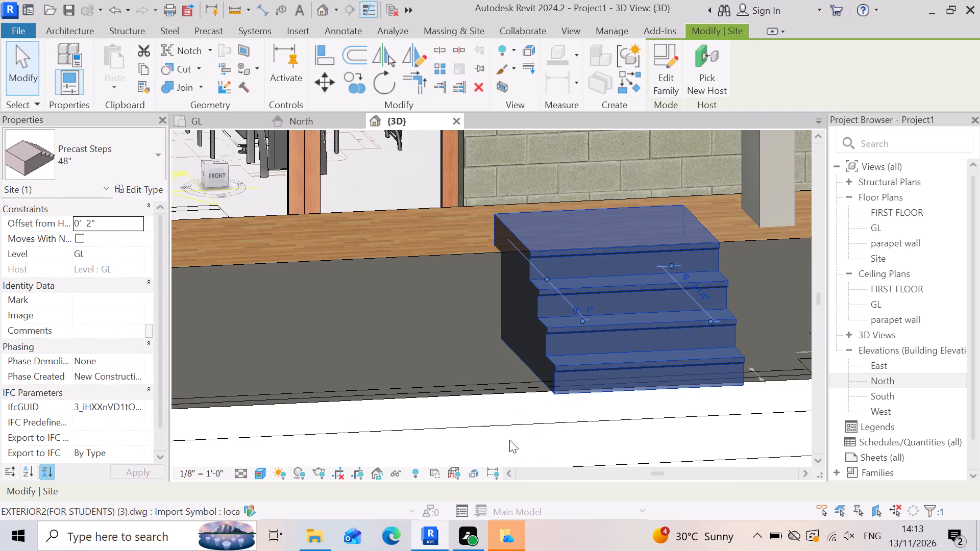
key("Down")
key("Down")
key("Down")
key("Down")
key("Down")
key("Down")
key("Down")
key("Down")
key("Down")
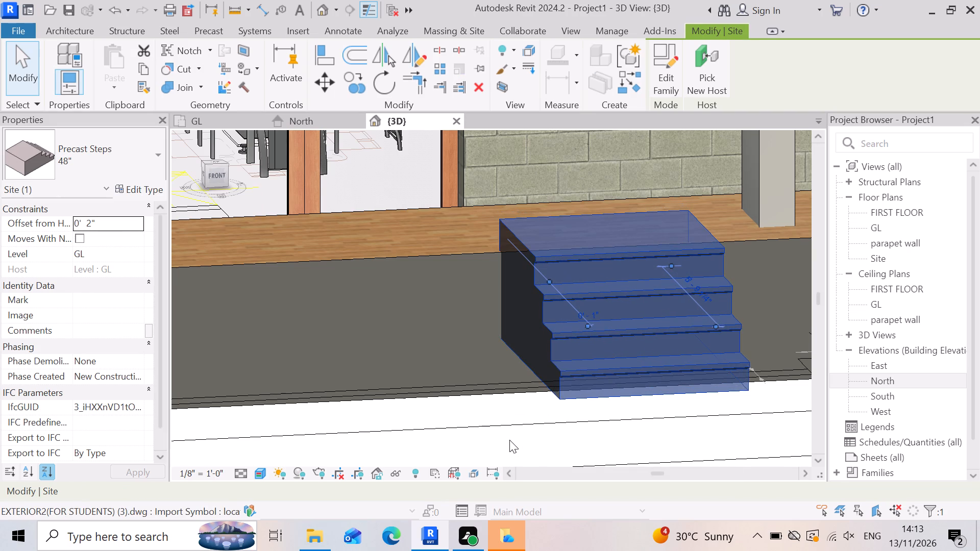
key("Down")
key("Down")
key("Down")
key("Down")
key("Down")
key("Down")
key("Down")
key("Down")
key("Down")
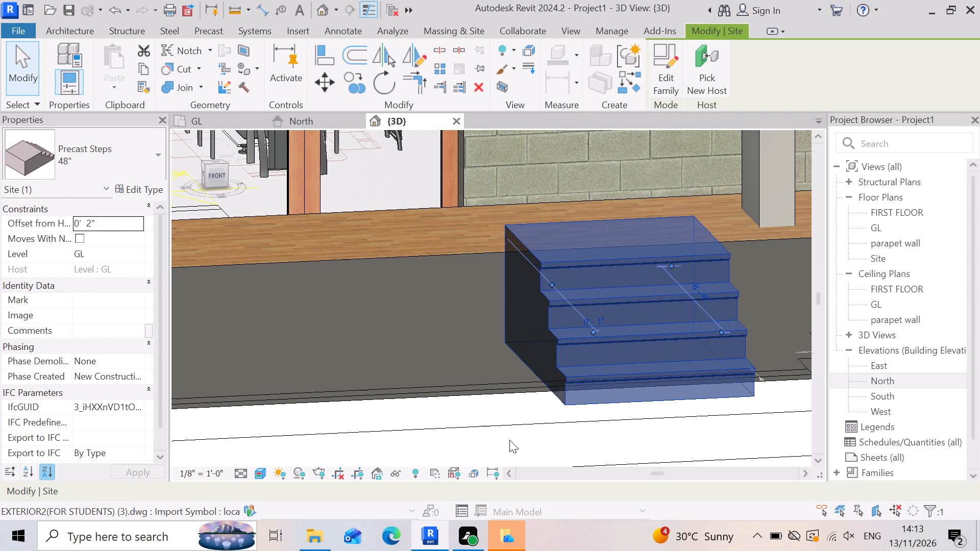
key("Down")
key("Down")
key("Down")
key("Down")
key("Down")
key("Down")
key("Down")
key("Down")
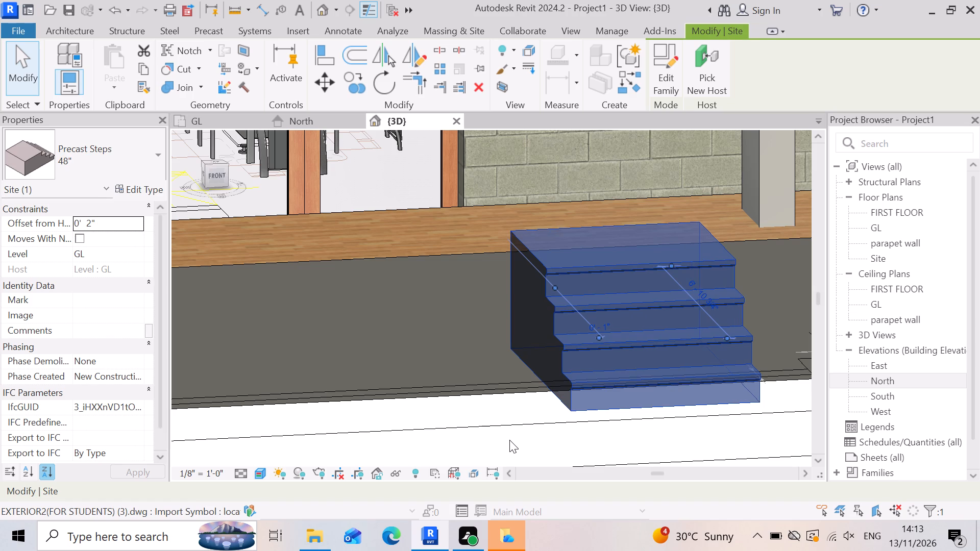
key("Down")
key("Down")
key("Down")
key("Down")
key("Down")
key("Down")
key("Down")
key("Down")
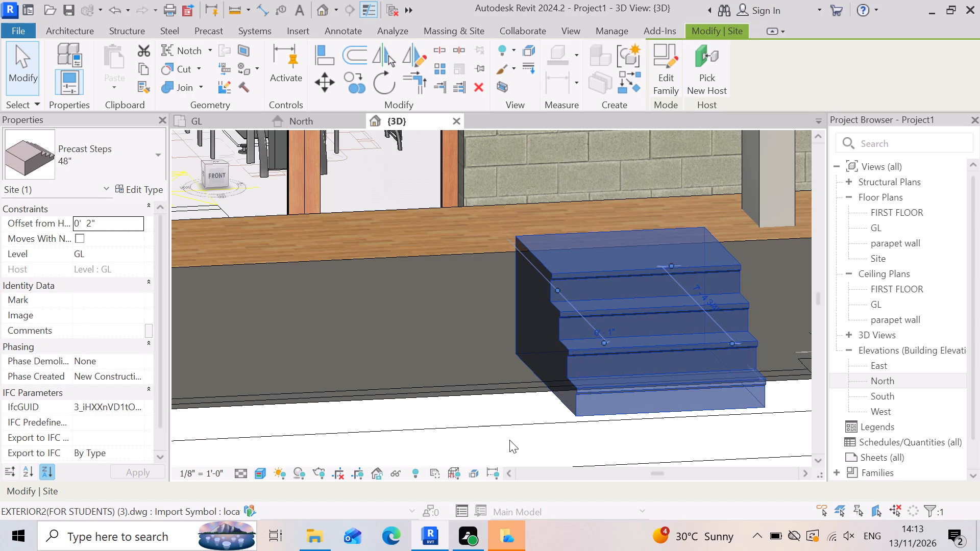
key("Down")
key("Down")
key("Down")
key("Down")
key("Down")
key("Down")
key("Down")
key("Down")
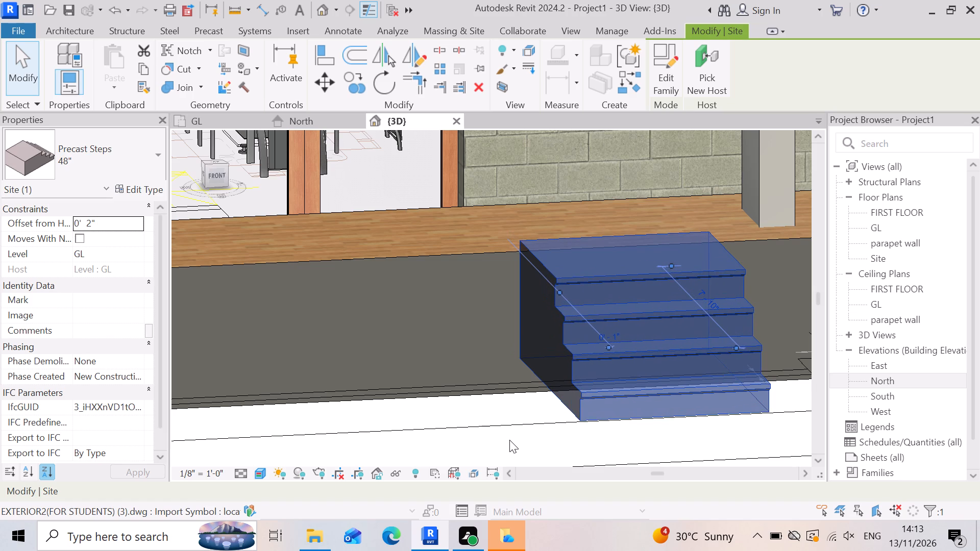
key("Down")
key("Down")
key("Down")
key("Down")
key("Down")
key("Down")
key("Down")
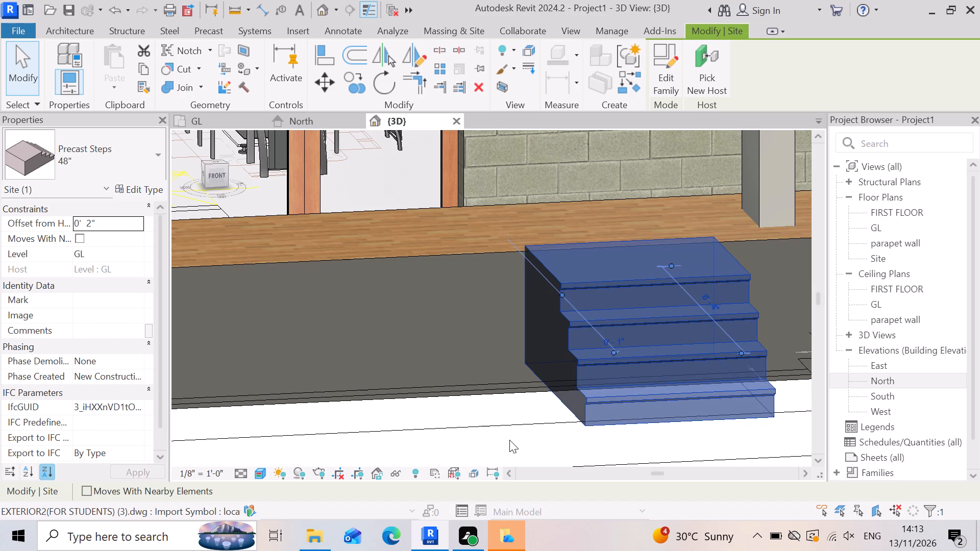
key("Down")
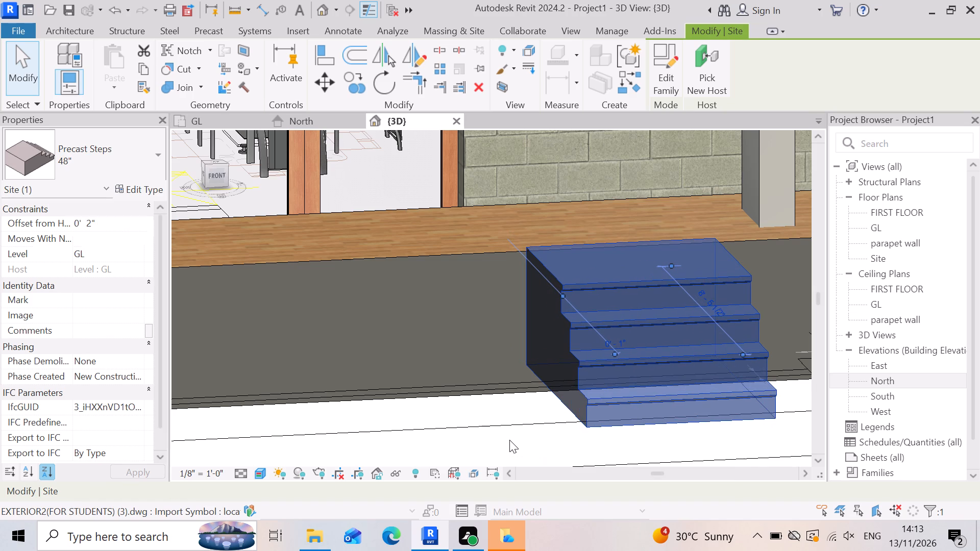
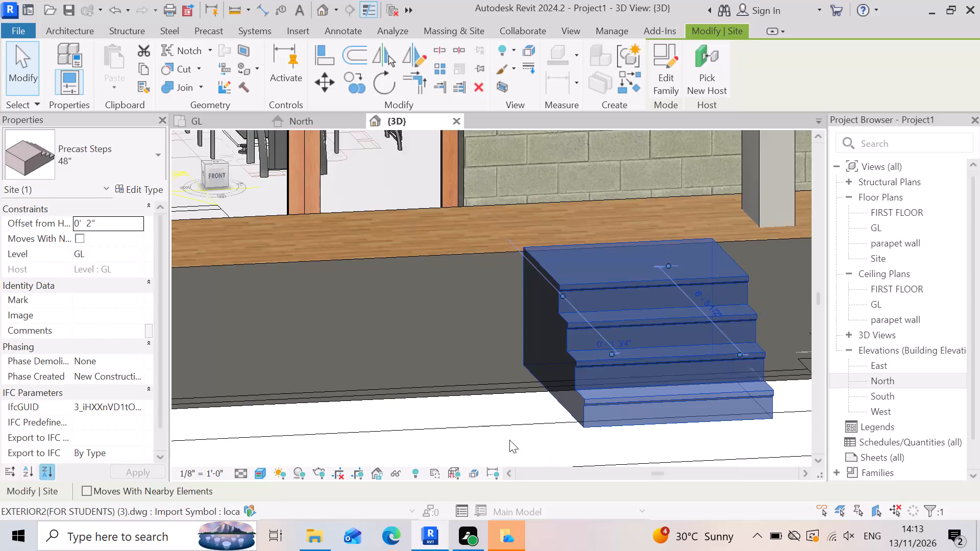
Nudge the precast entrance steps sideways toward the glazed door and slightly outward along the wood-finish floor's front edge.
key("Left")
key("Left")
key("Left")
key("Left")
key("Left")
key("Left")
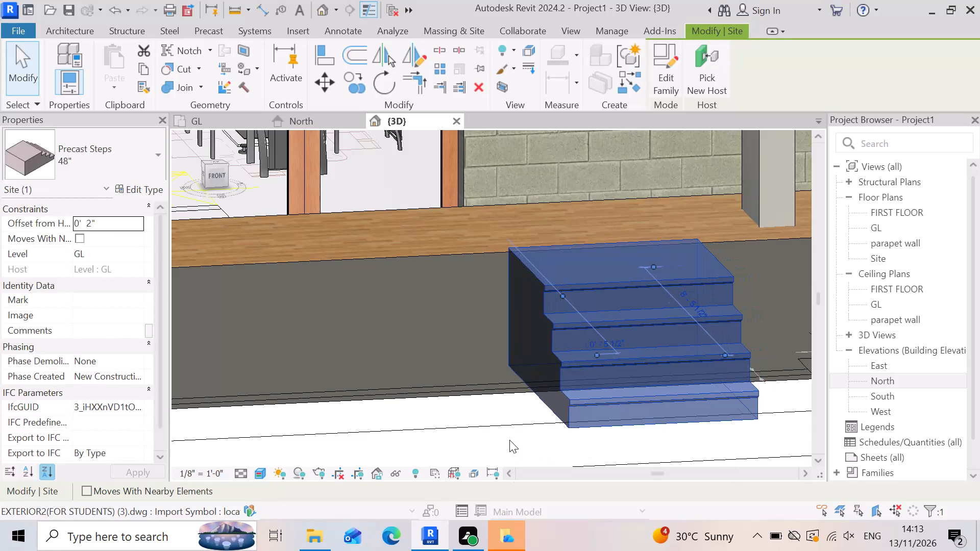
key("Down")
key("Down")
key("Down")
key("Down")
key("Down")
key("Down")
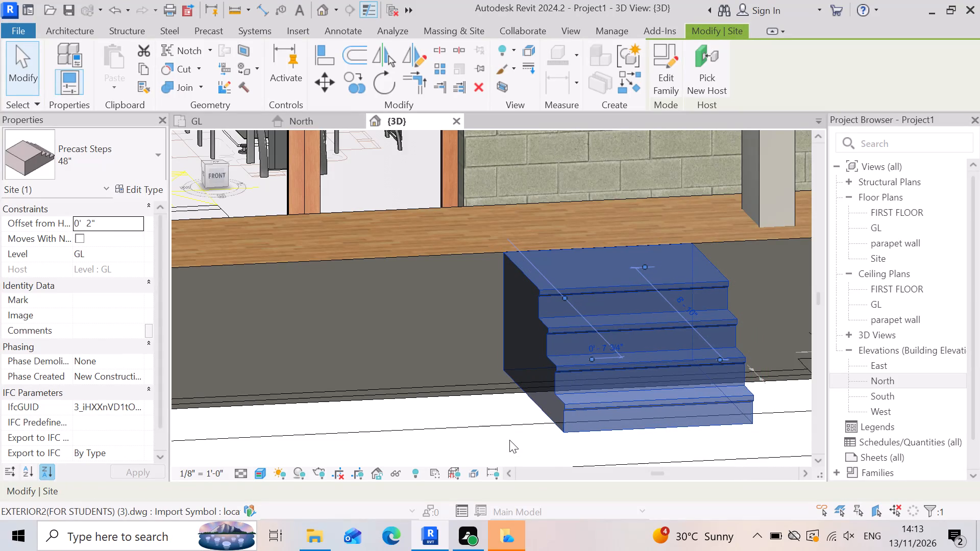
Adjust the precast steps' sideways position along the floor's front edge so they sit between the two front columns, and deselect them.
key("Left")
key("Left")
key("Left")
key("Left")
key("Left")
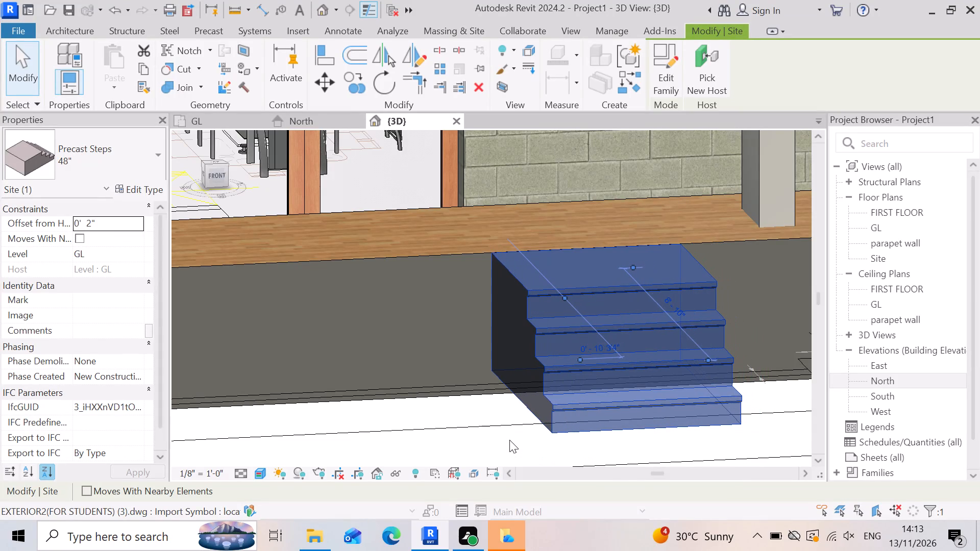
key("Left")
key("Left")
key("Left")
key("Left")
key("Left")
key("Left")
key("Left")
key("Left")
key("Left")
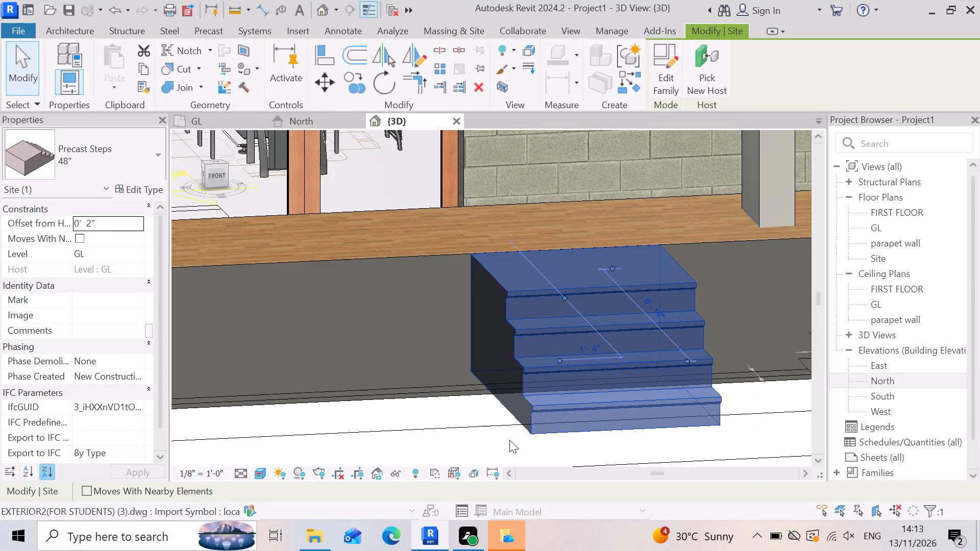
key("Left")
key("Right")
key("Right")
key("Right")
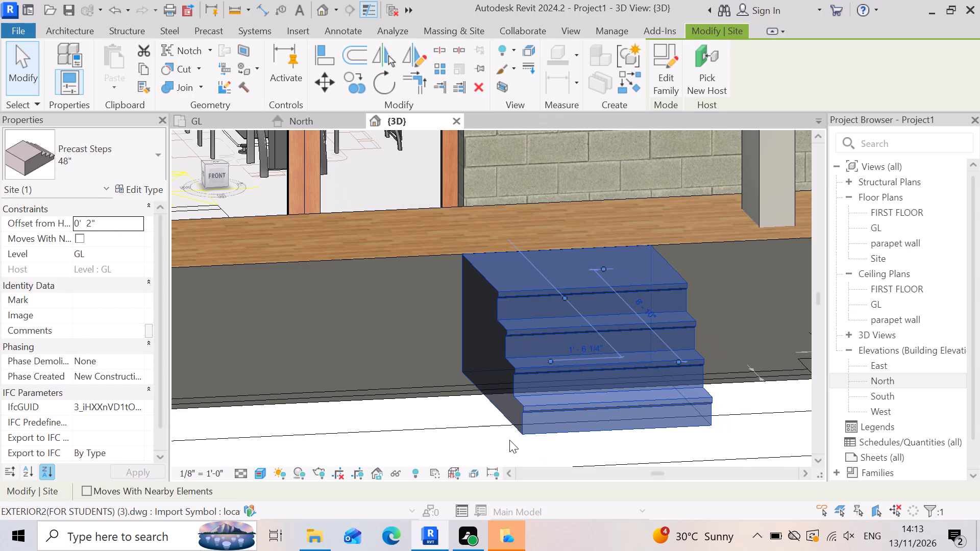
key("Right")
key("Right")
key("Right")
key("Right")
key("Right")
key("Right")
key("Right")
key("Right")
key("Right")
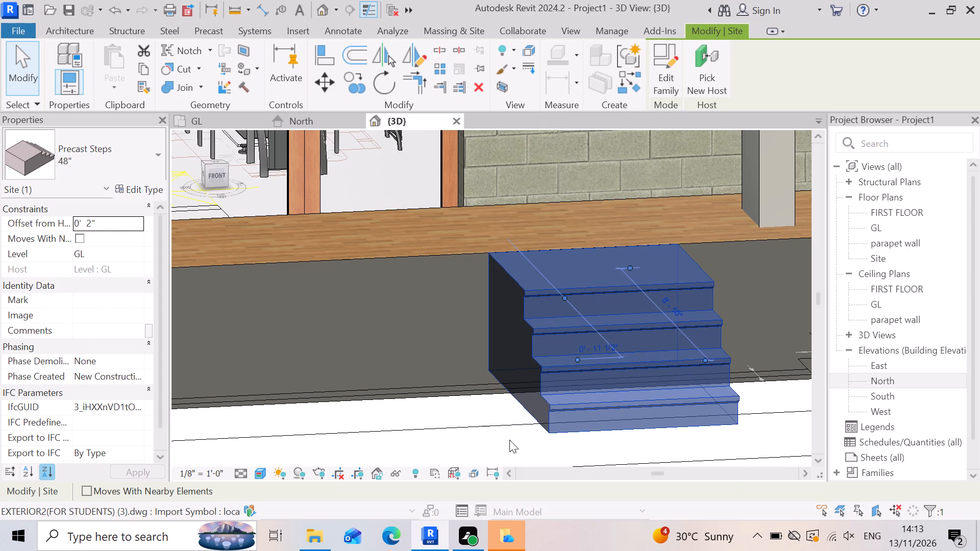
key("Right")
key("Right")
key("Right")
key("Right")
key("Right")
key("Right")
key("Right")
key("Right")
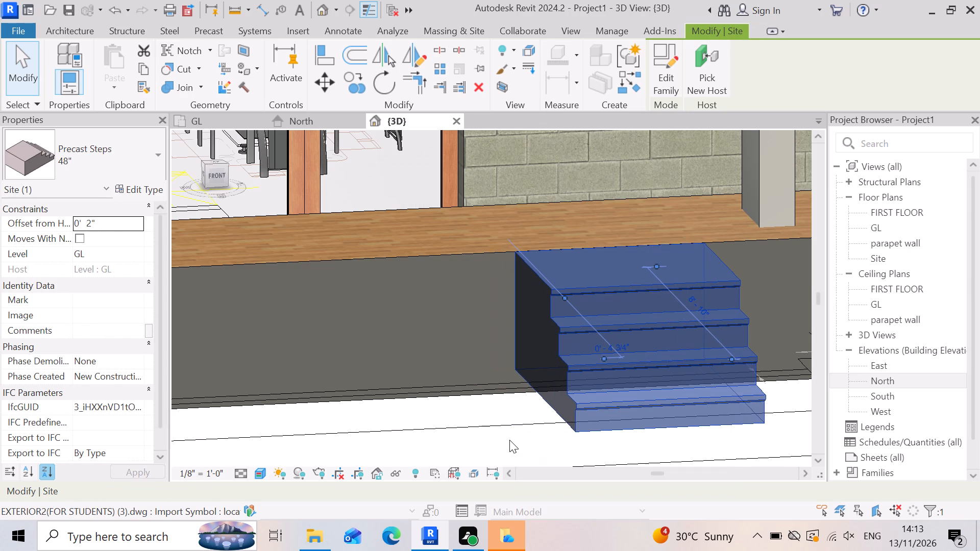
scroll(534, 261, "down", 5)
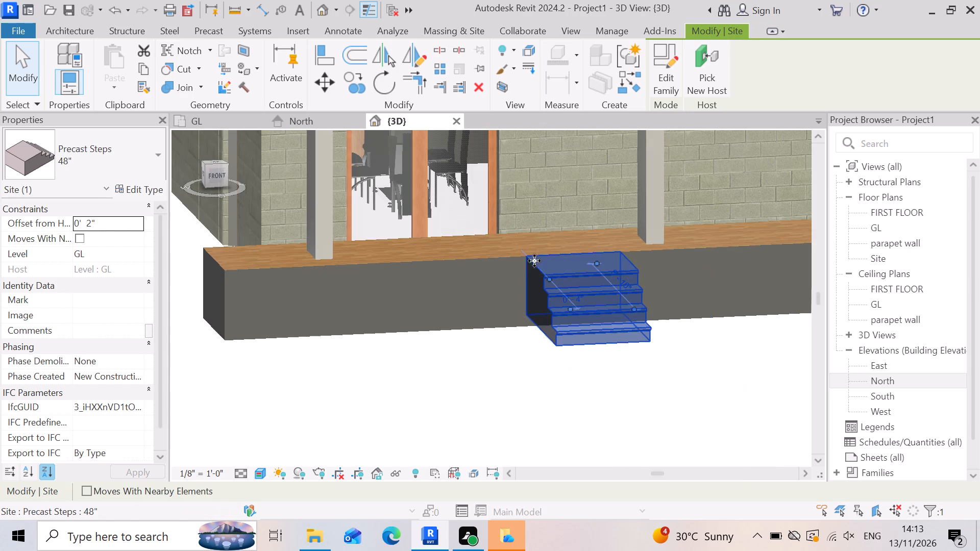
left_click(433, 400)
Examine the precast steps and the front floor's thickness from a low front angle, against the columns and the ground.
scroll(440, 423, "down", 4)
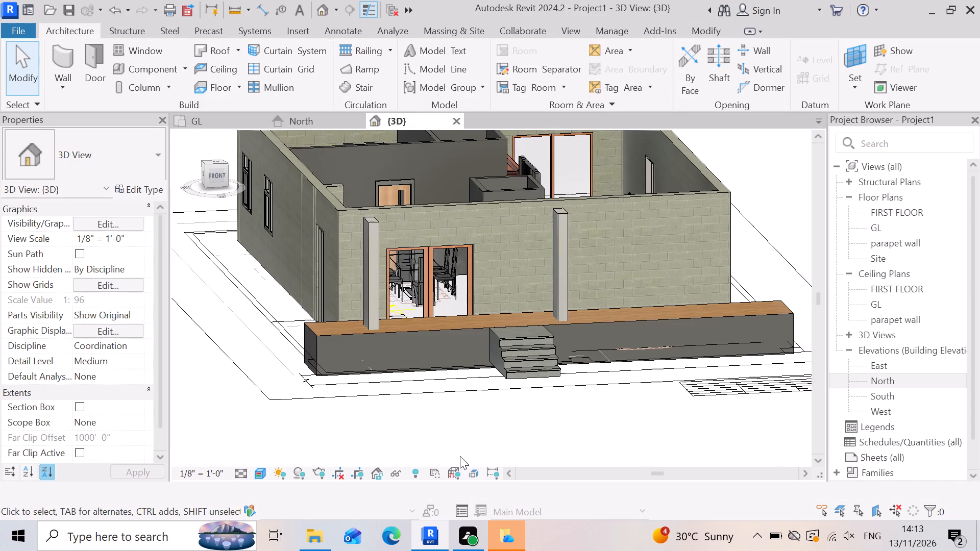
right_click_drag(460, 456, 449, 451)
middle_click_drag(455, 448, 449, 422, "shift")
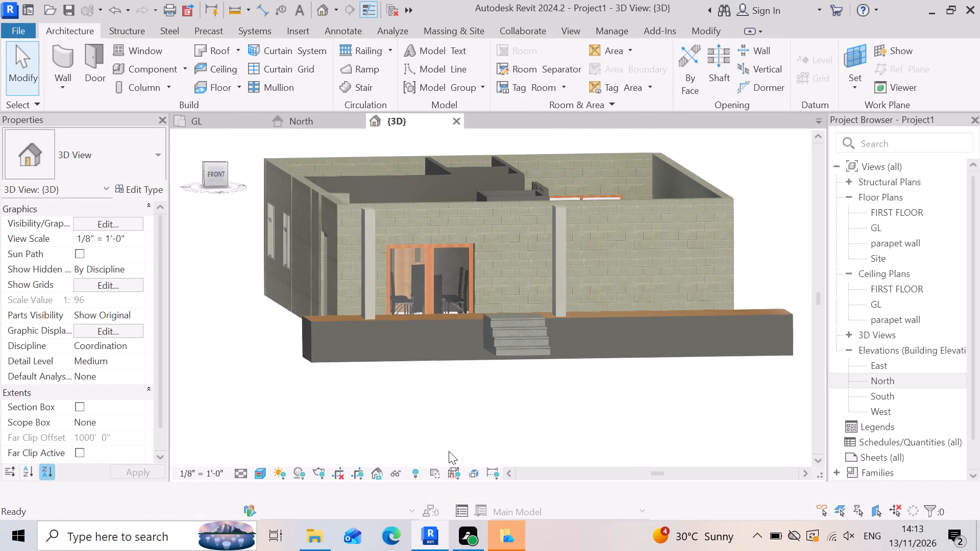
right_click_drag(449, 451, 448, 457)
middle_click(448, 457, "shift")
scroll(631, 358, "up", 3)
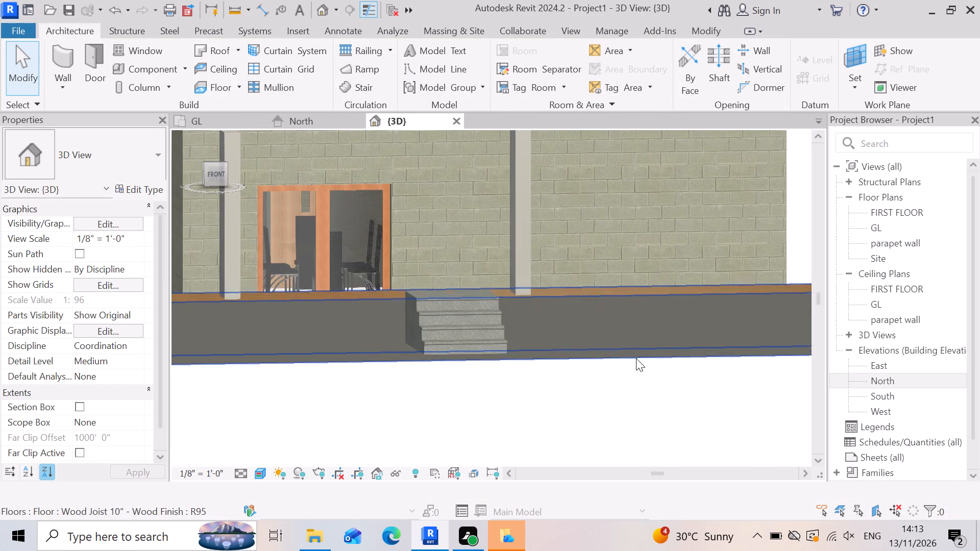
scroll(588, 400, "down", 3)
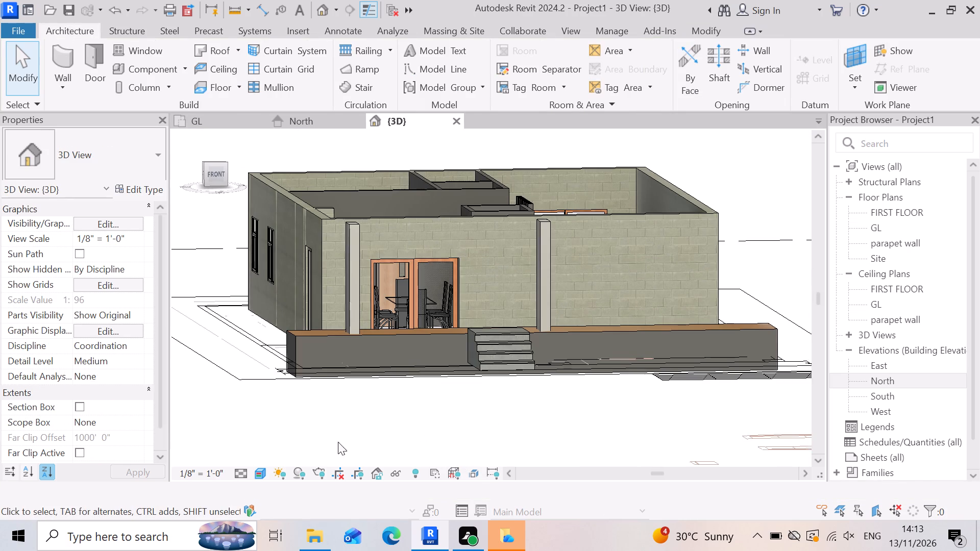
scroll(349, 385, "up", 2)
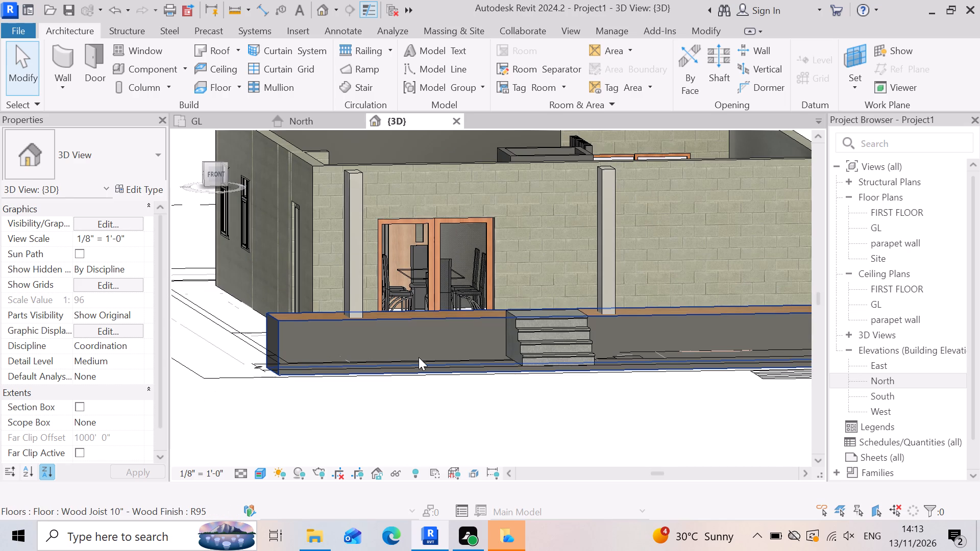
left_click(419, 357)
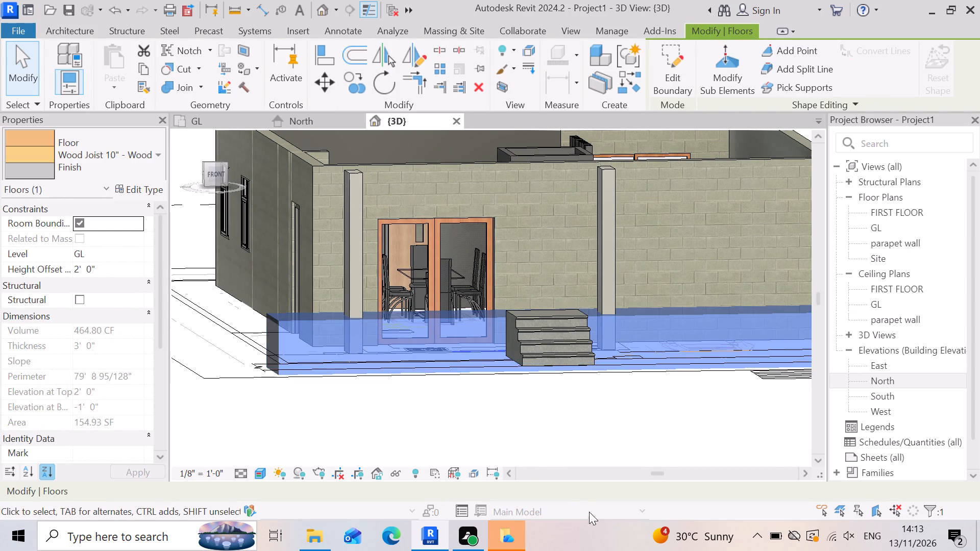
left_click(533, 435)
Nudge the precast entrance steps outward from the front wall so they project past the wood-finish floor's front face.
left_click(565, 359)
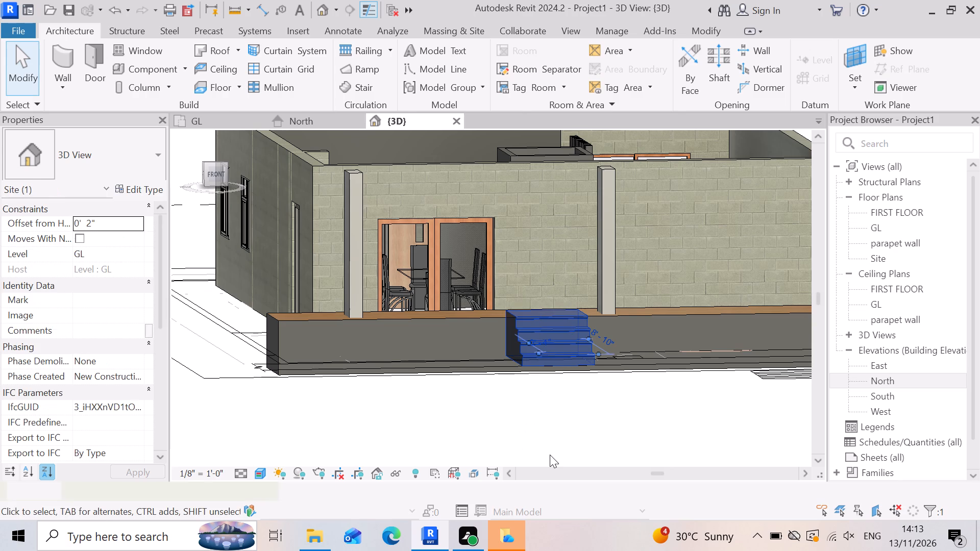
key("Down")
key("Down")
key("Down")
key("Down")
key("Down")
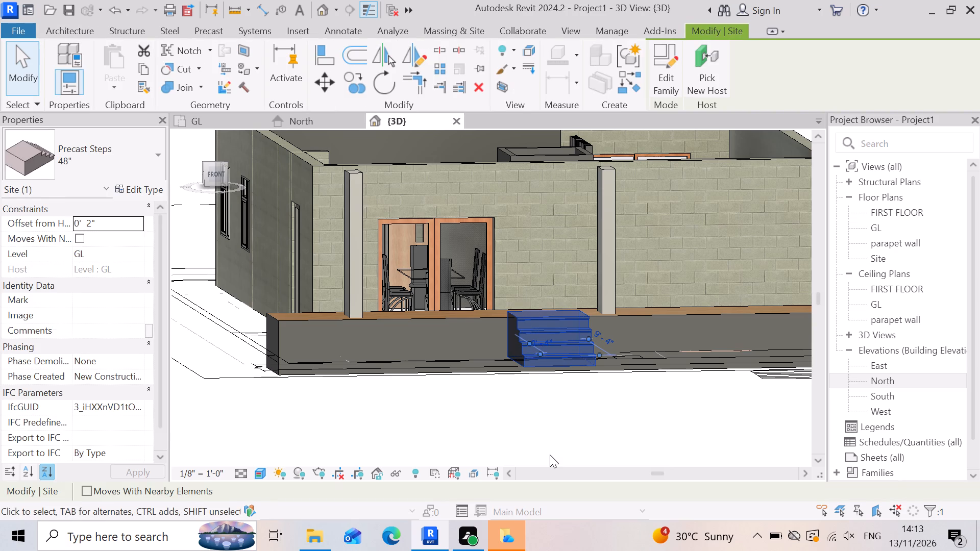
key("Down")
key("Down")
key("Down")
key("Down")
key("Down")
key("Down")
key("Down")
key("Down")
key("Down")
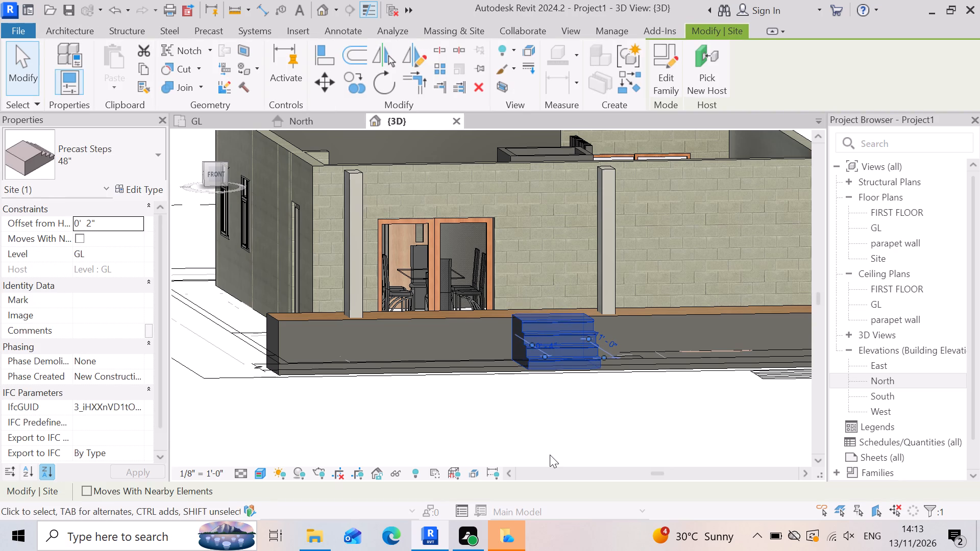
key("Down")
key("Down")
key("Down")
key("Down")
key("Down")
key("Down")
key("Down")
key("Down")
key("Down")
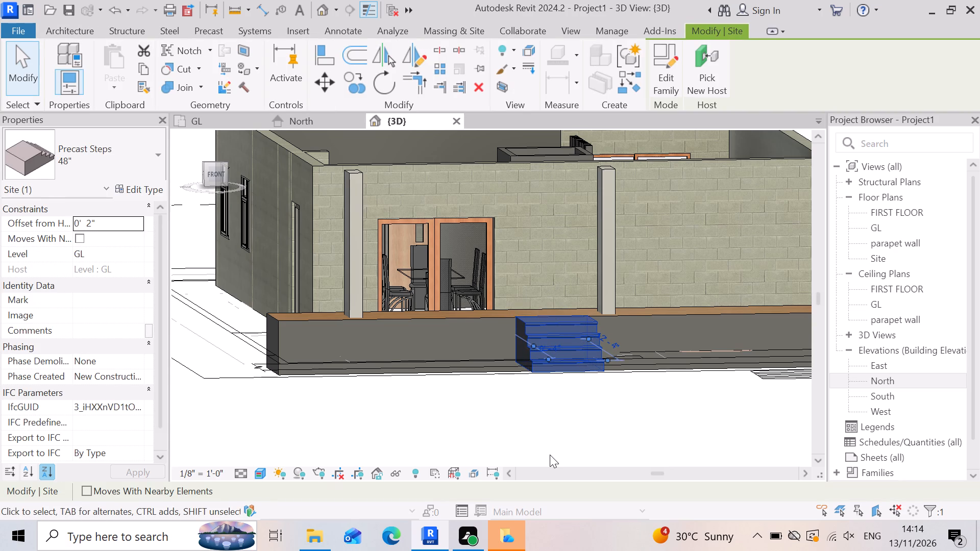
key("Down")
key("Down")
key("Down")
key("Down")
key("Down")
key("Down")
key("Down")
key("Down")
key("Down")
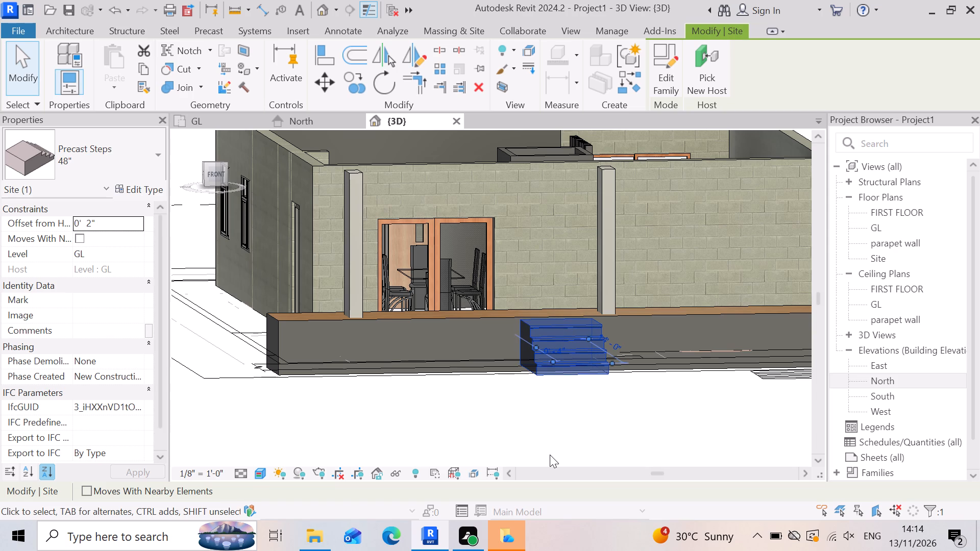
key("Down")
key("Down")
key("Down")
key("Down")
key("Down")
key("Down")
key("Down")
key("Down")
key("Down")
key("Down")
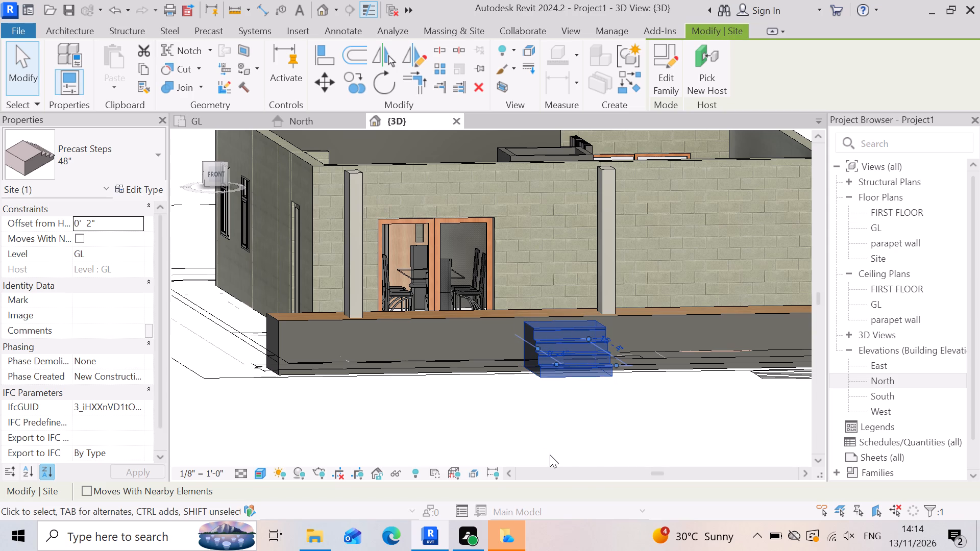
key("Down")
key("Down")
key("Down")
key("Down")
key("Down")
key("Down")
key("Down")
key("Down")
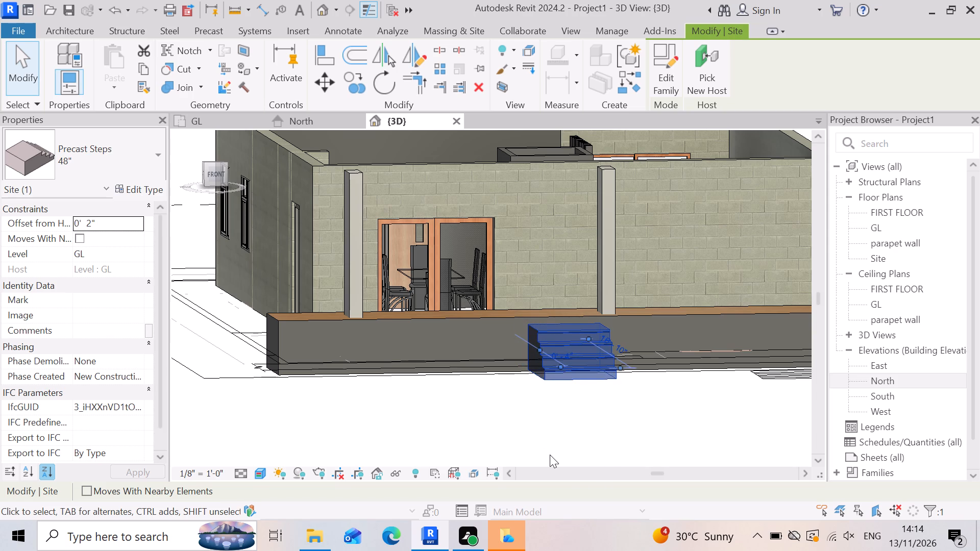
key("Down")
key("Down")
key("Down")
key("Down")
key("Down")
key("Down")
key("Down")
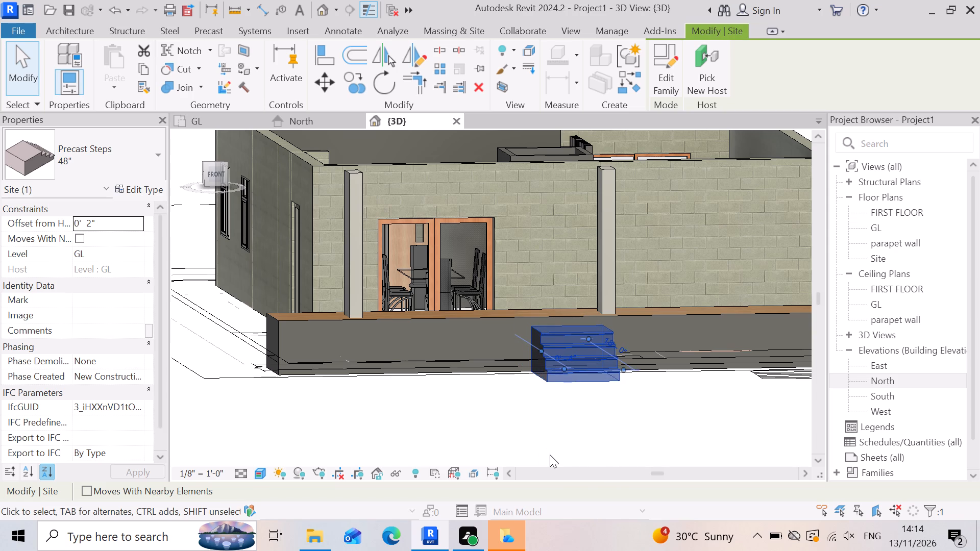
key("Down")
key("Down")
Nudge the precast entrance steps slightly back toward the wood-finish floor's front face.
key("Up")
key("Up")
key("Up")
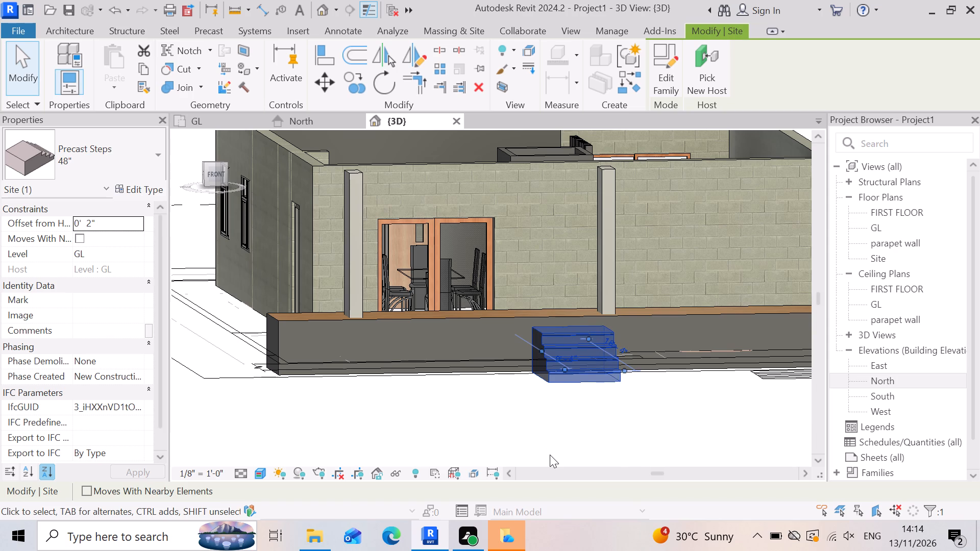
key("Up")
key("Up")
key("Up")
key("Up")
key("Up")
key("Up")
key("Up")
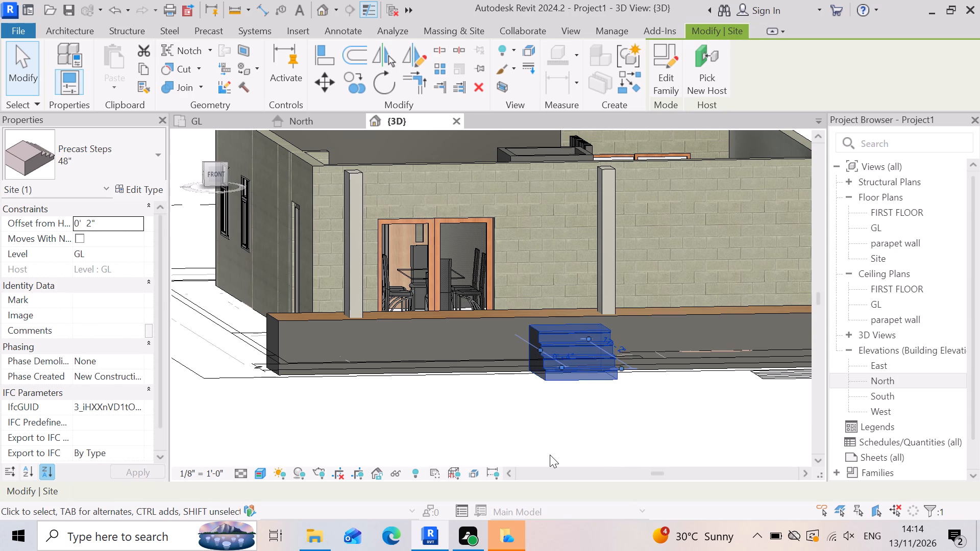
key("Up")
key("Up")
key("Up")
key("Up")
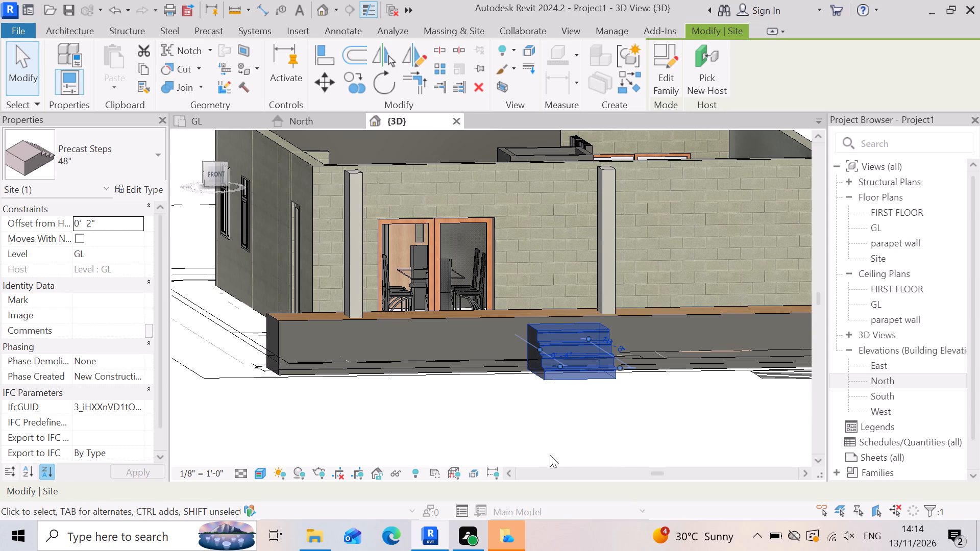
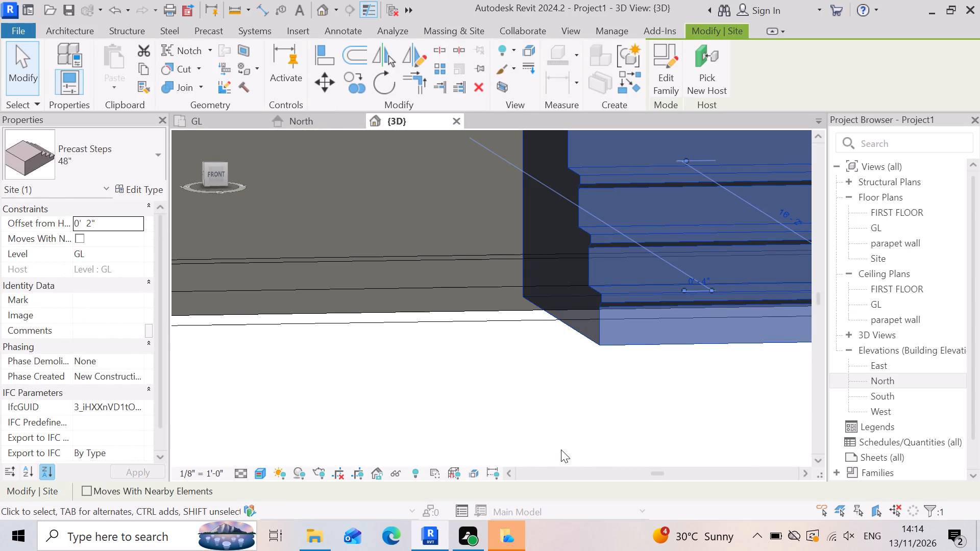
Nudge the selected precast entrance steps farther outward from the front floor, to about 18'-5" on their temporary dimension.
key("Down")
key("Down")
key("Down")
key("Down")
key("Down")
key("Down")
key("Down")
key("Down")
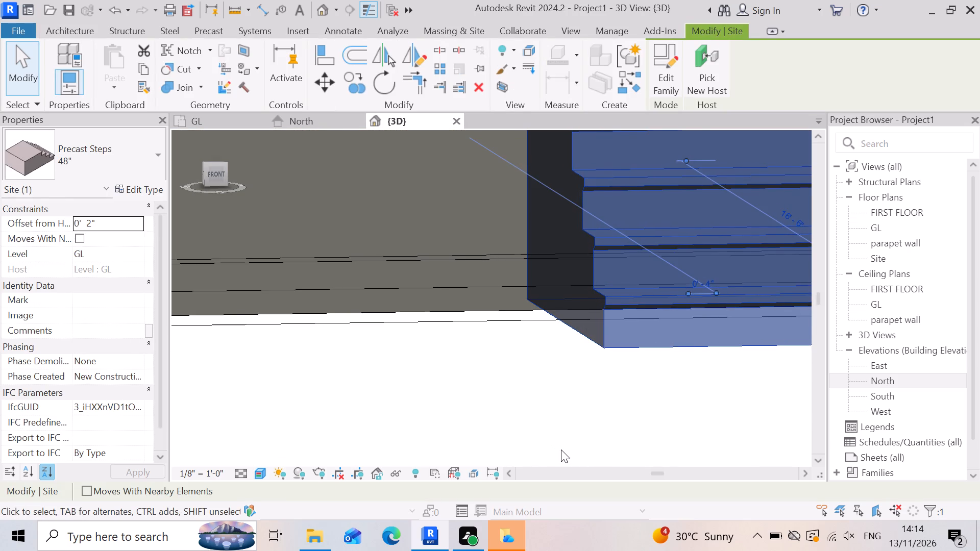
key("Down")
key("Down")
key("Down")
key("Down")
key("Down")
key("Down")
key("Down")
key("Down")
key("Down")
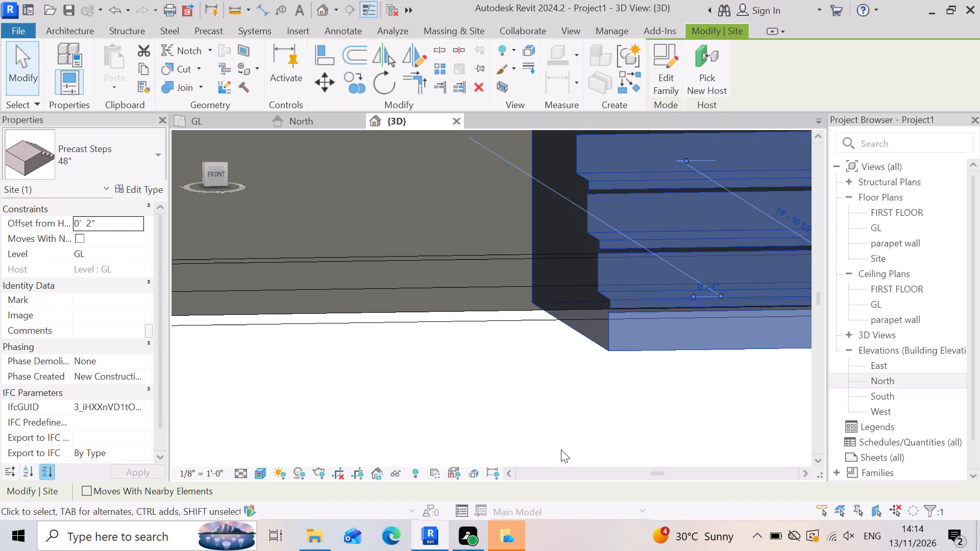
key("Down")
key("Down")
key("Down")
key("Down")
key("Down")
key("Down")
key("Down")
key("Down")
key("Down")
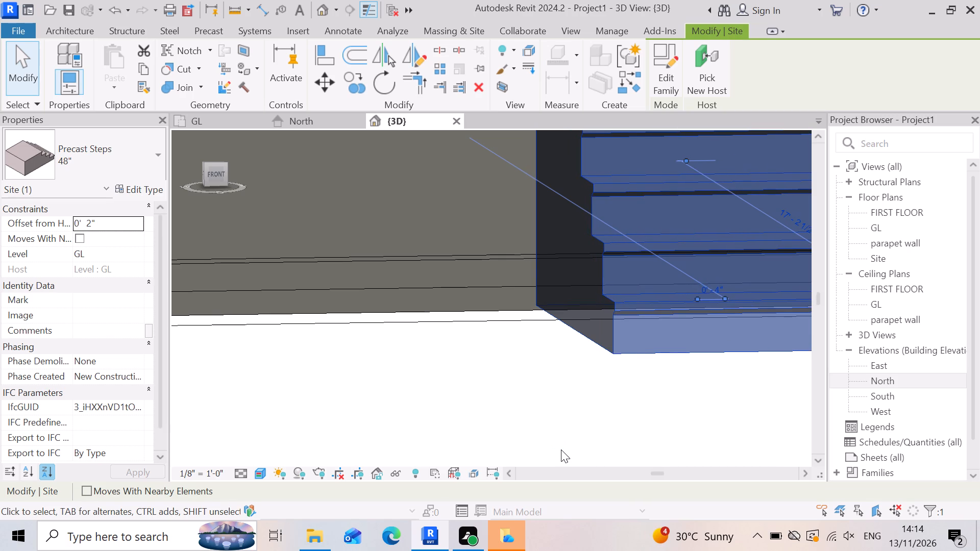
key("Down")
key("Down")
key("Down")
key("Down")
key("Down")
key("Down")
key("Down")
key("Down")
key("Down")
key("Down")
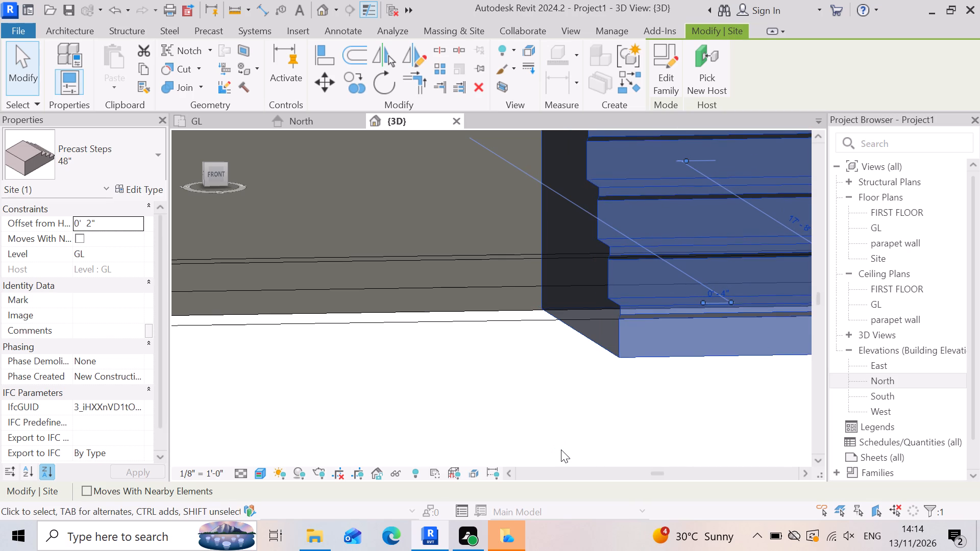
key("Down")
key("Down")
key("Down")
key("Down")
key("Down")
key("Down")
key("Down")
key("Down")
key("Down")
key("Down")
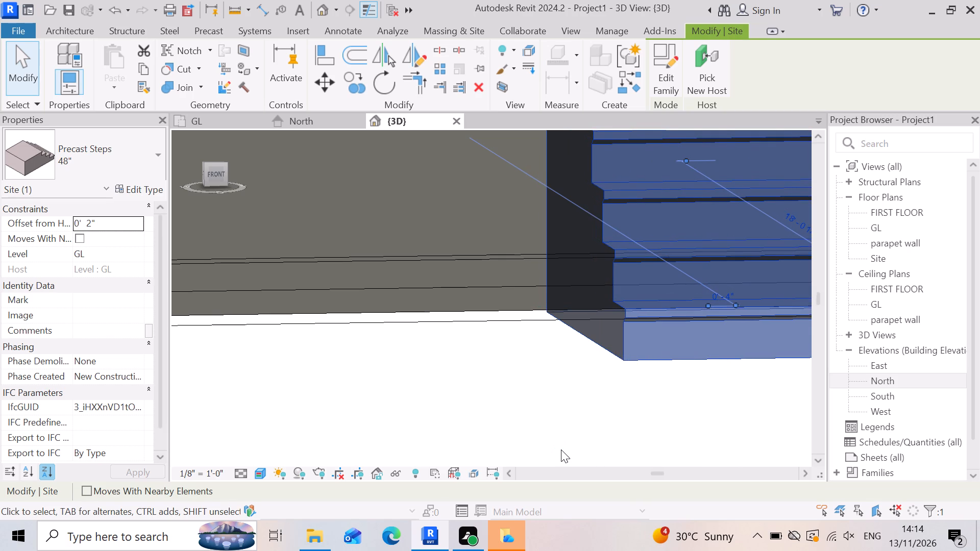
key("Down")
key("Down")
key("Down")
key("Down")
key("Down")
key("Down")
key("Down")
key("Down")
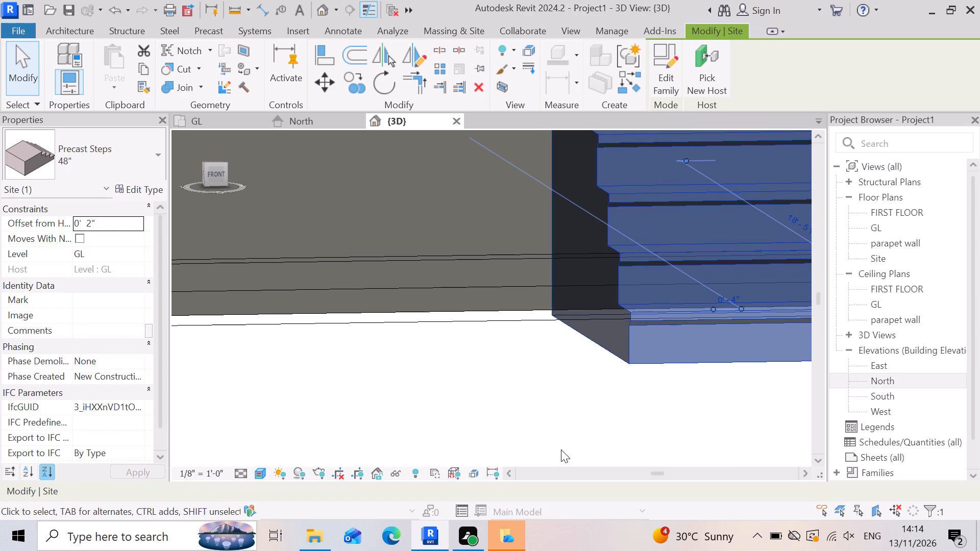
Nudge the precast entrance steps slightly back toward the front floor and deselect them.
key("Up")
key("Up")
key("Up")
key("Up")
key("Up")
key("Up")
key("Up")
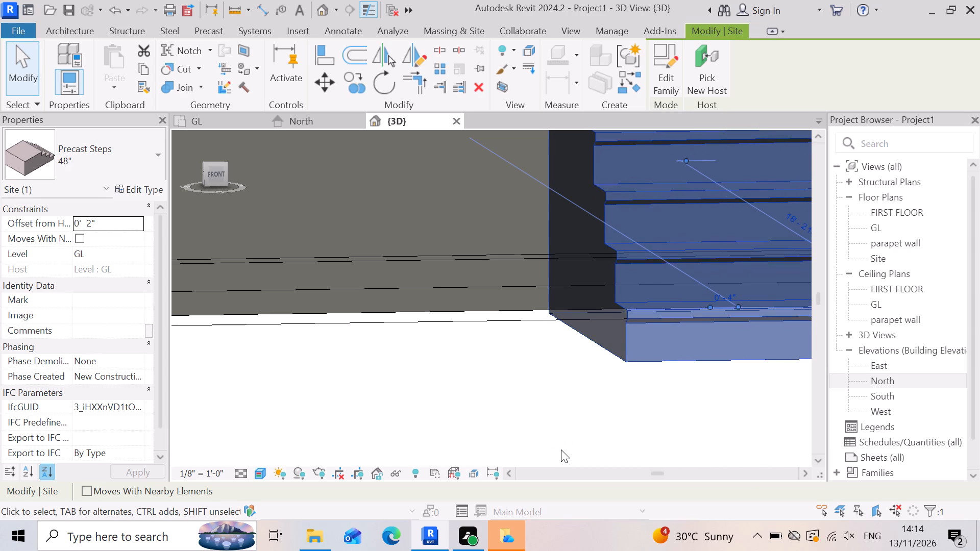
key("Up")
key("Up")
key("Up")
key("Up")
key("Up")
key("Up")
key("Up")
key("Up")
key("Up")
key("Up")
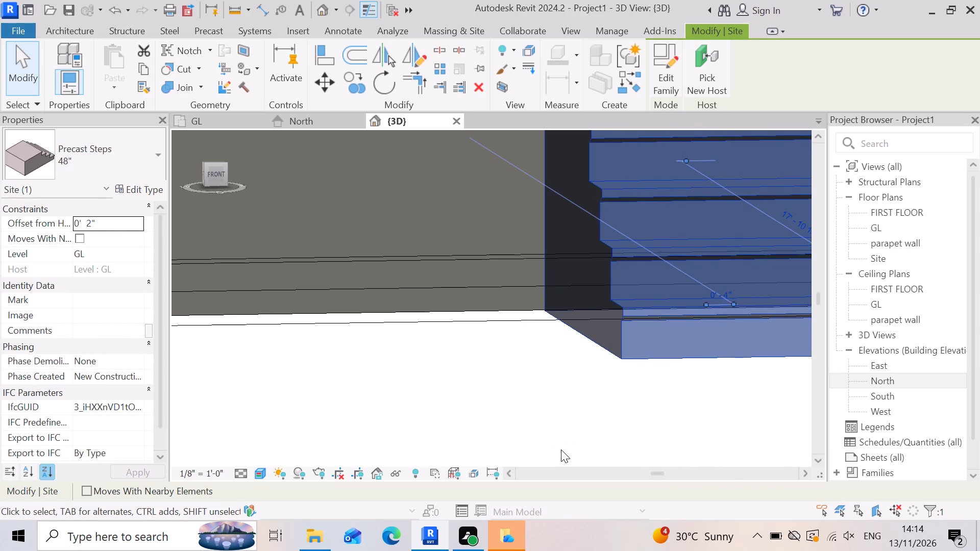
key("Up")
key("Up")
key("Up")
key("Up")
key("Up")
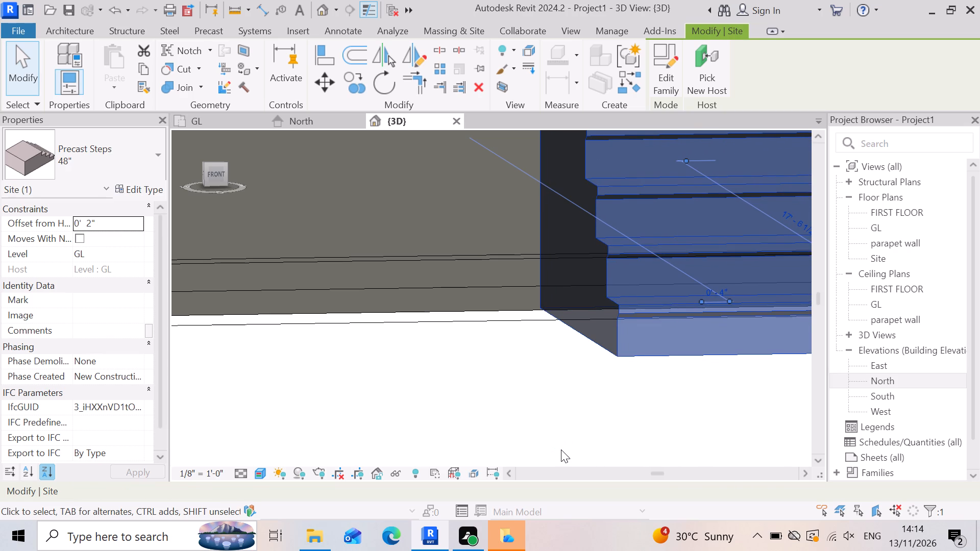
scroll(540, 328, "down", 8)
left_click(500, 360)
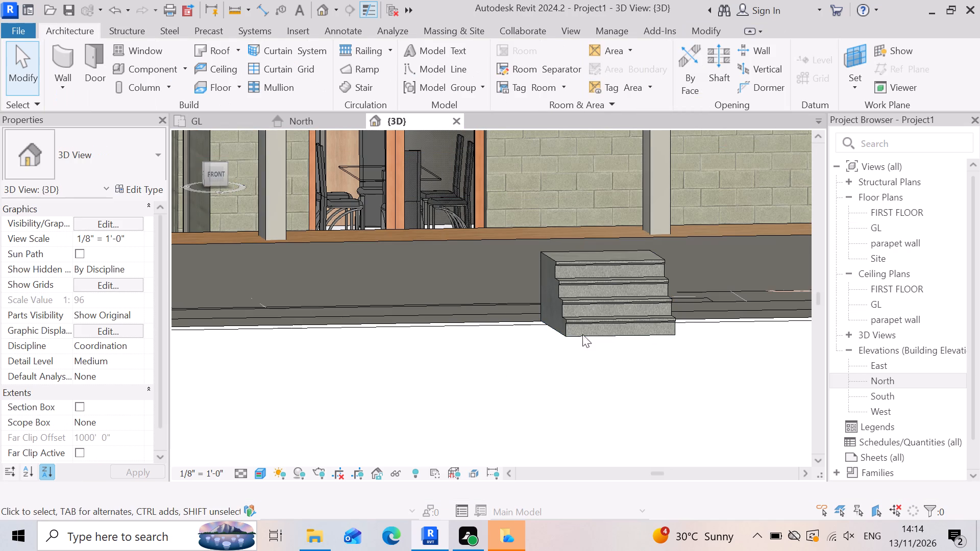
Reselect the precast entrance steps and nudge them inward toward the wood-finish floor's front face, to about 10'-10" on their temporary dimension.
scroll(593, 329, "down", 4)
scroll(438, 392, "down", 2)
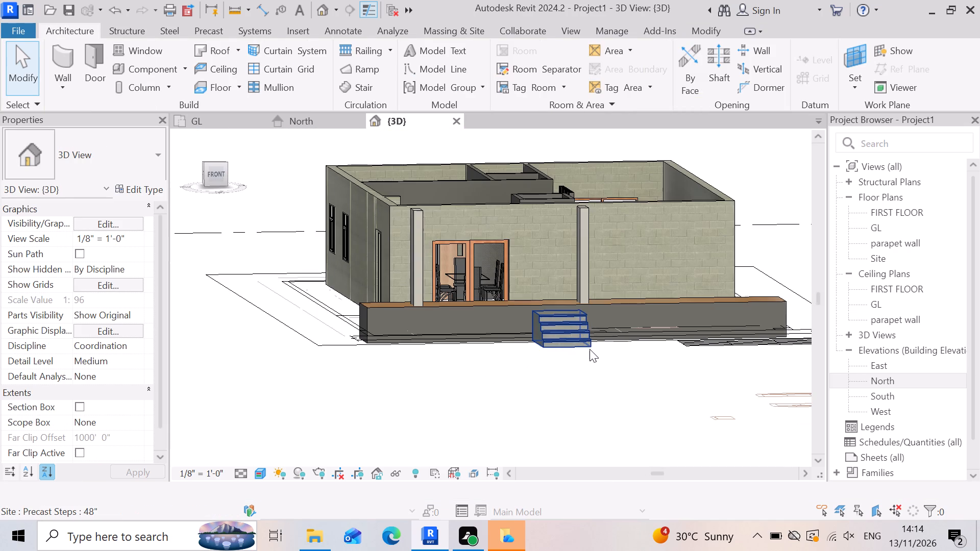
right_click_drag(593, 333, 603, 364, "shift")
scroll(603, 364, "up", 3)
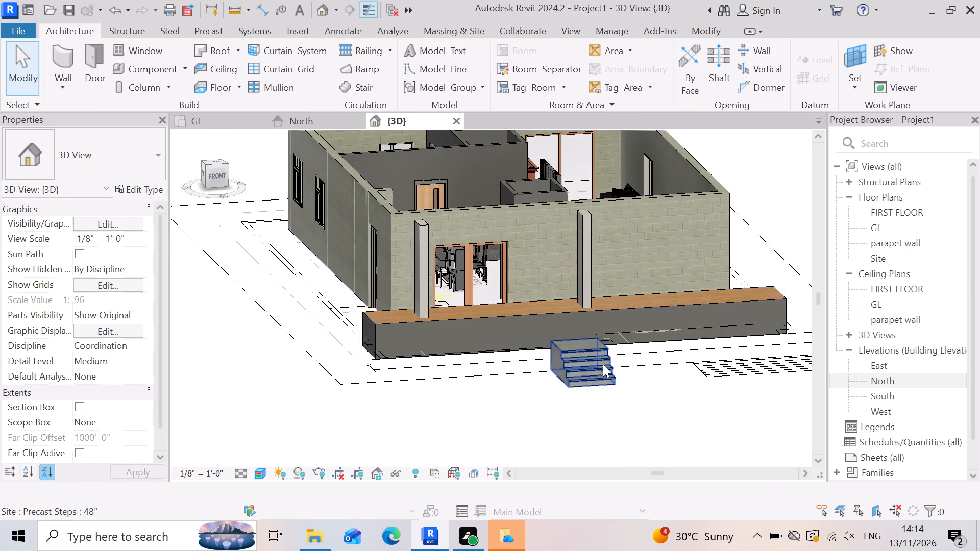
scroll(563, 406, "up", 2)
left_click(565, 388)
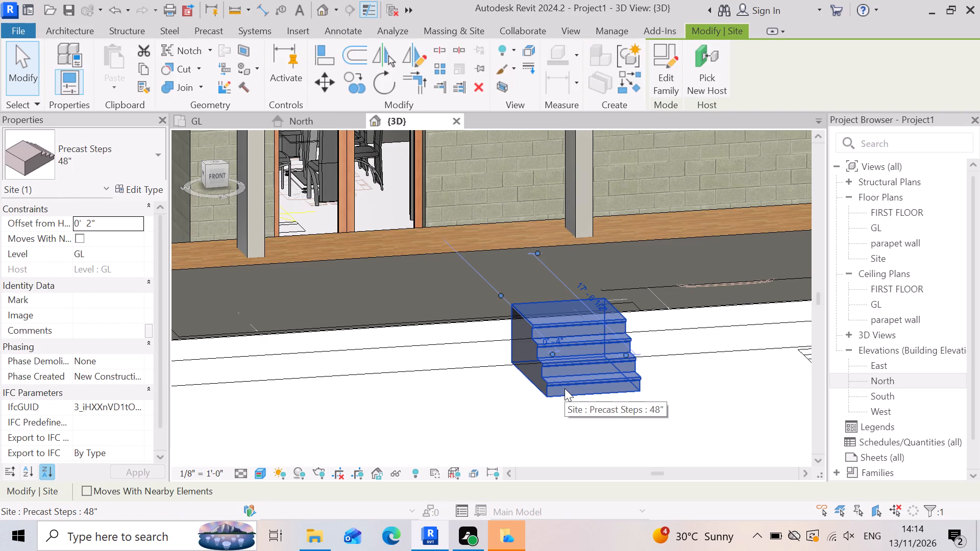
key("Up")
key("Up")
key("Up")
key("Up")
key("Up")
key("Up")
key("Up")
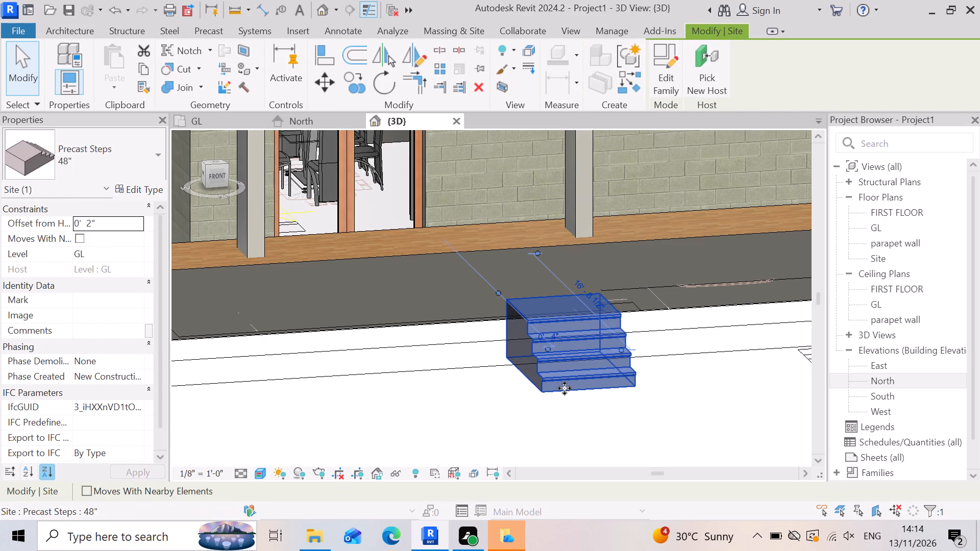
key("Up")
key("Up")
key("Up")
key("Up")
key("Up")
key("Up")
key("Up")
key("Up")
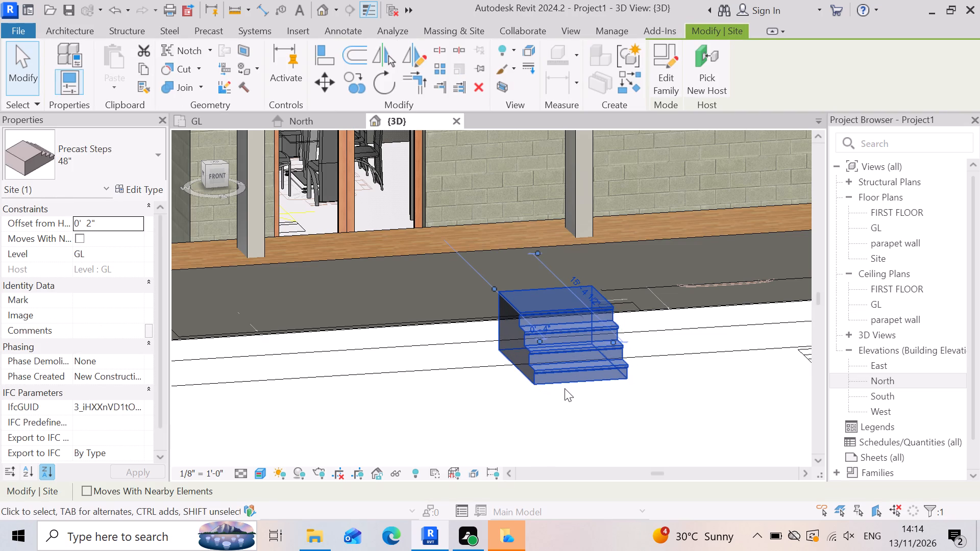
key("Up")
key("Up")
key("Up")
key("Up")
key("Up")
key("Up")
key("Up")
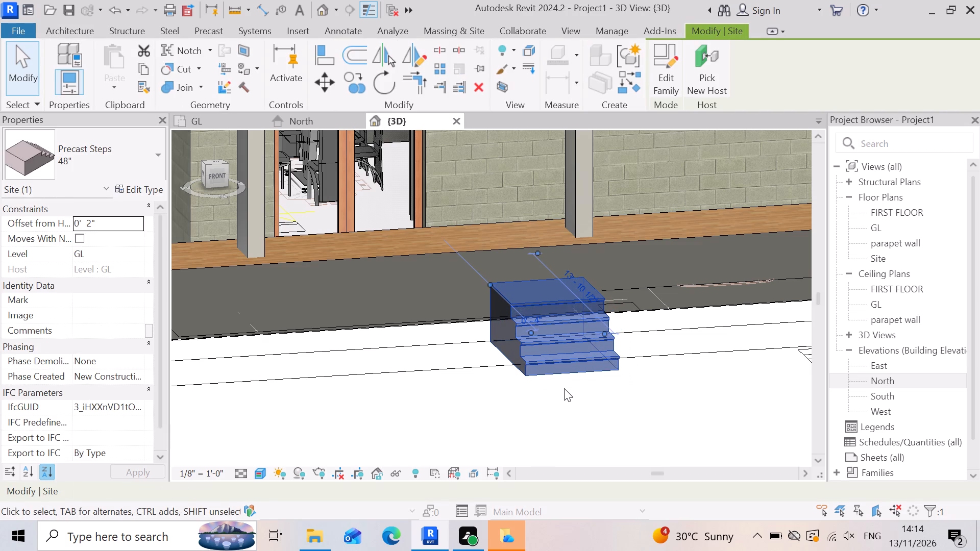
key("Up")
key("Up")
key("Up")
key("Up")
key("Up")
key("Up")
key("Up")
key("Up")
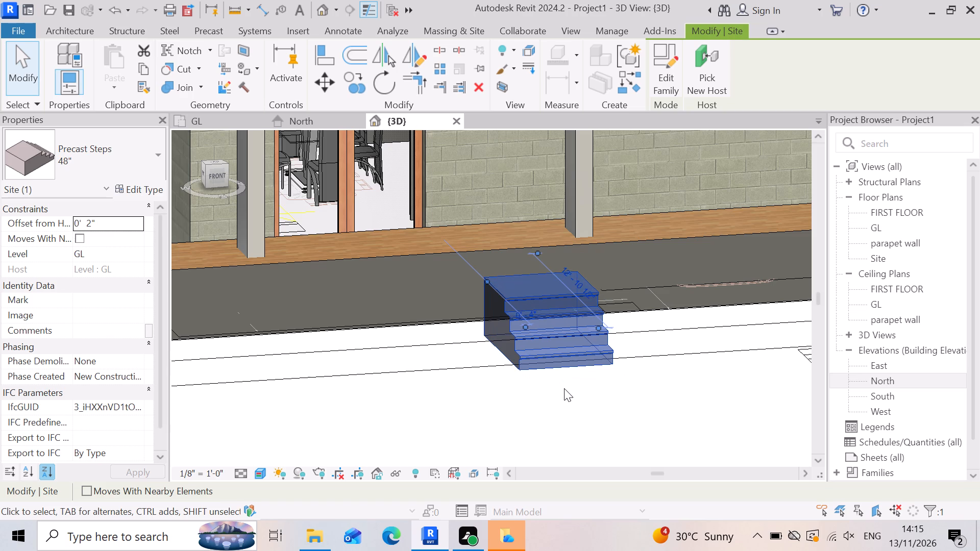
key("Up")
key("Up")
key("Up")
key("Up")
key("Up")
key("Up")
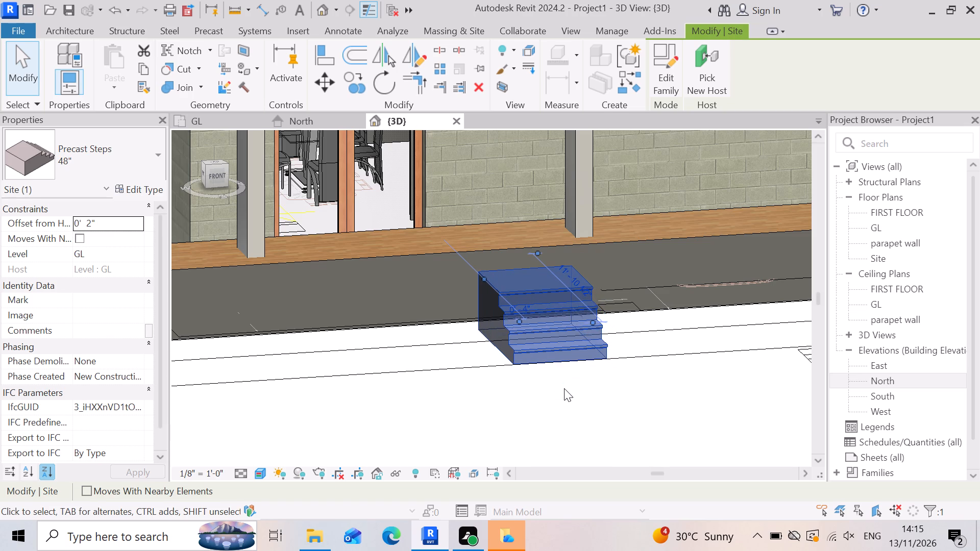
key("Up")
key("Up")
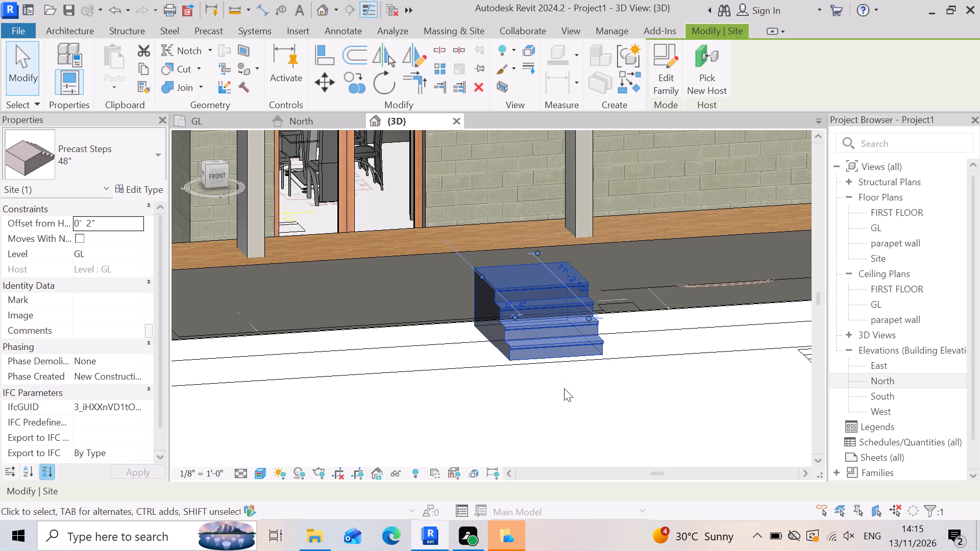
key("Up")
key("Up")
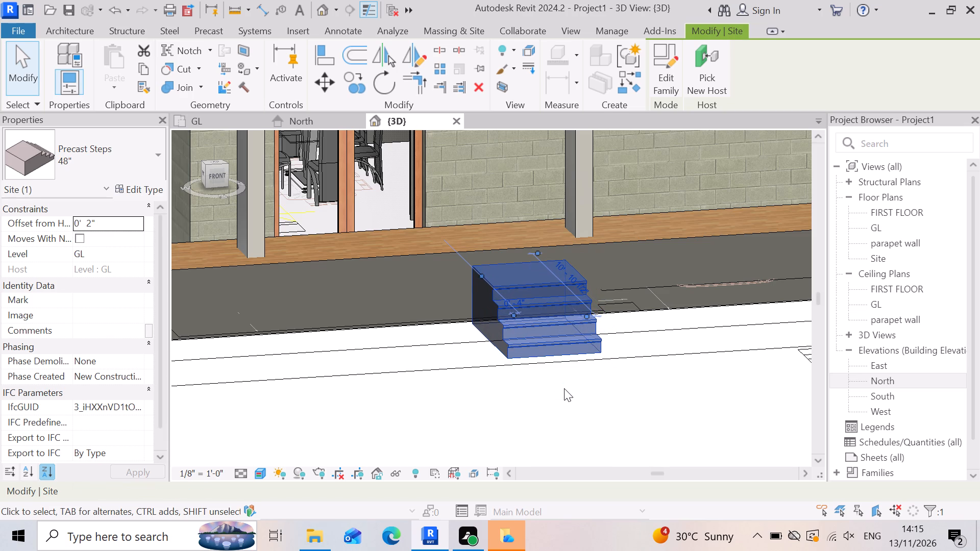
key("Up")
key("Down")
key("Down")
key("Down")
key("Down")
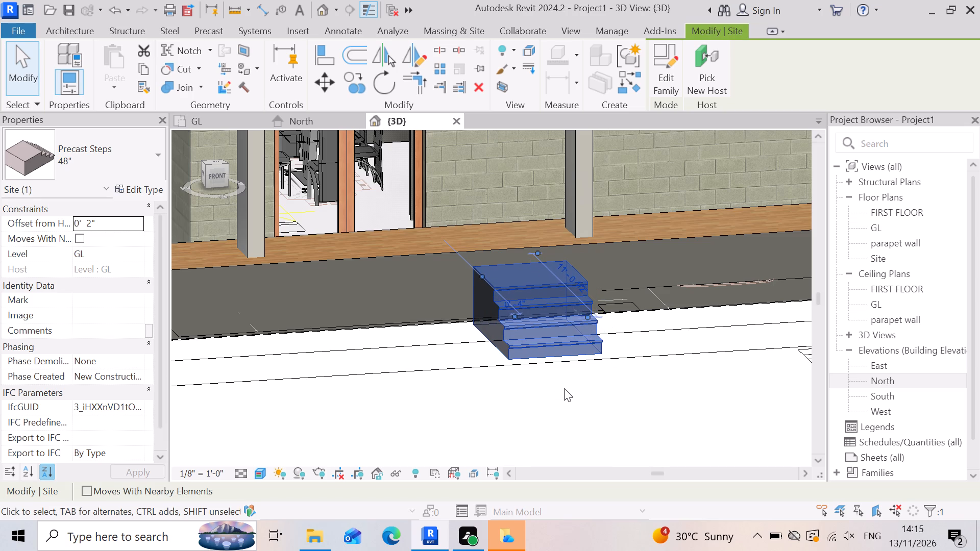
key("Up")
key("Up")
key("Up")
key("Up")
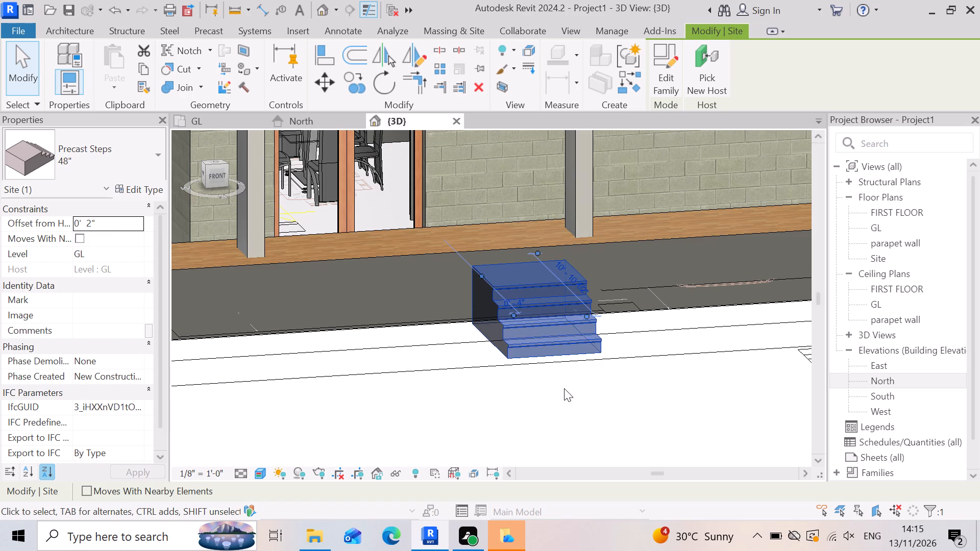
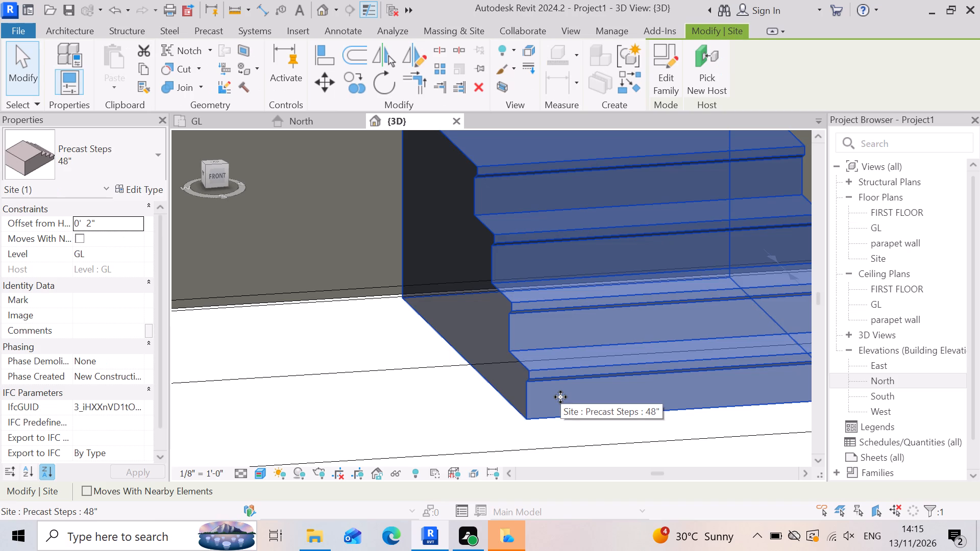
Nudge the selected precast entrance steps slightly farther inward toward the wood-finish floor's front face.
key("Up")
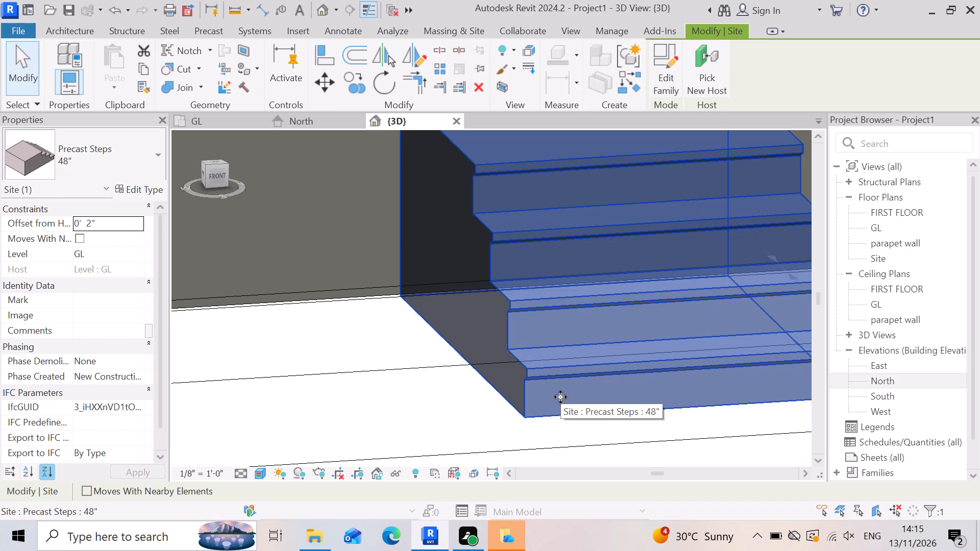
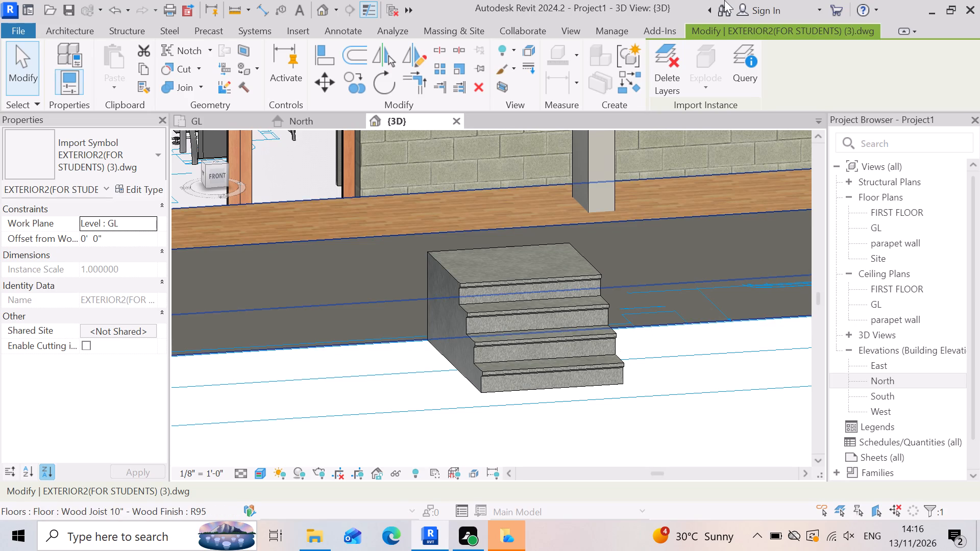
Examine how the precast entrance steps sit against the front face of the wood-finish floor.
scroll(570, 265, "up", 4)
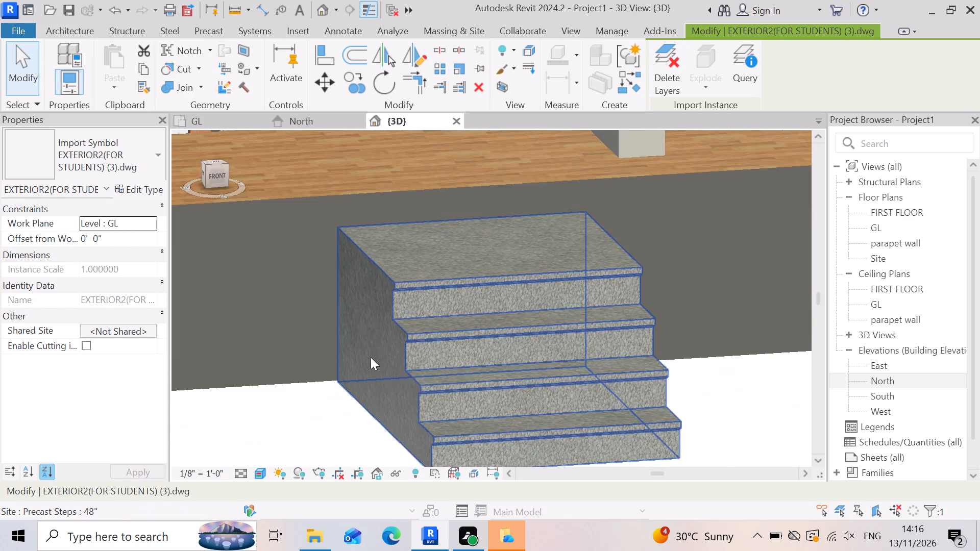
scroll(367, 358, "up", 3)
scroll(433, 336, "down", 5)
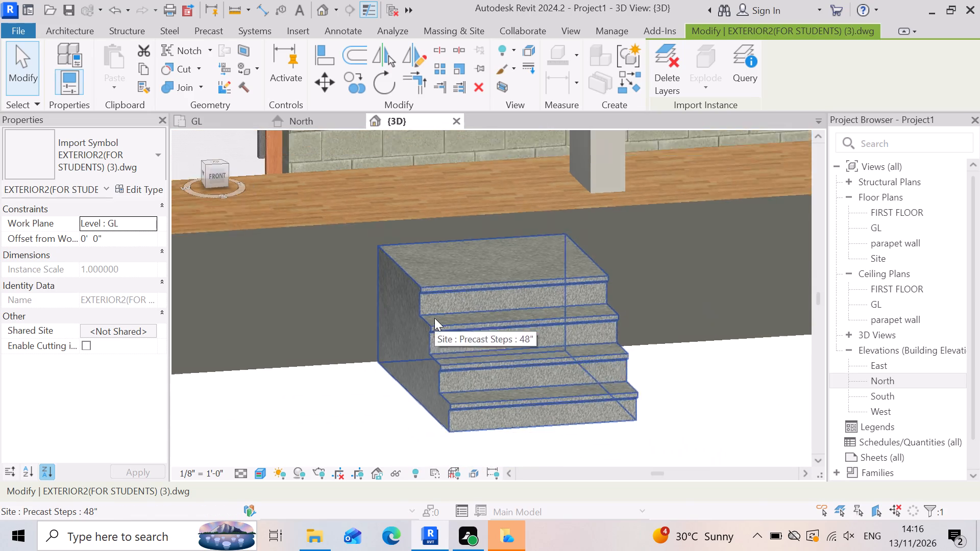
scroll(489, 277, "up", 2)
scroll(393, 264, "down", 7)
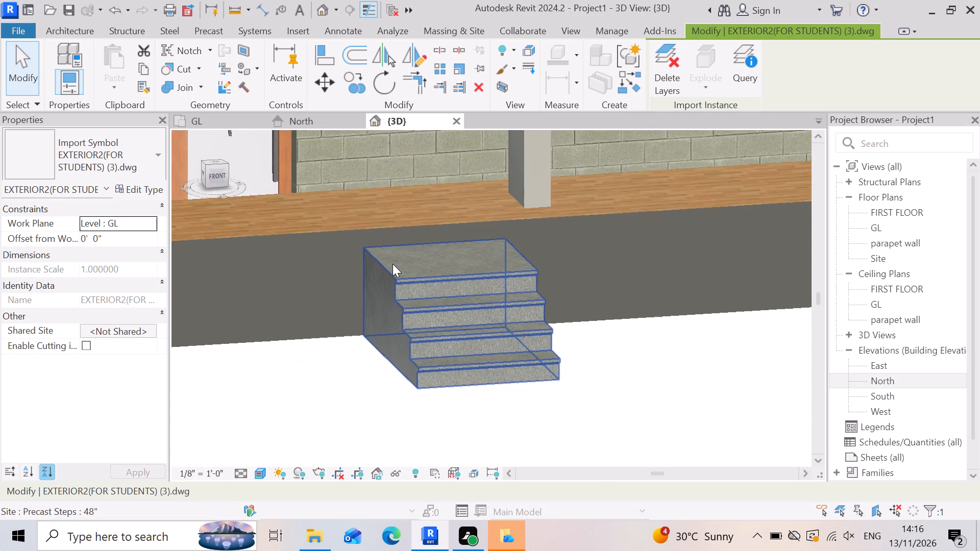
scroll(464, 330, "up", 4)
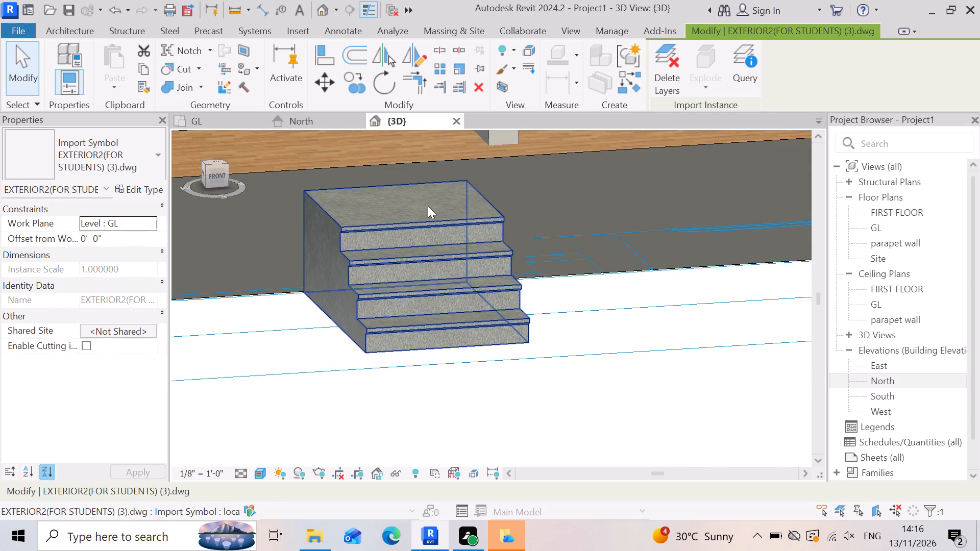
scroll(425, 205, "up", 2)
scroll(236, 263, "up", 3)
scroll(354, 217, "up", 1)
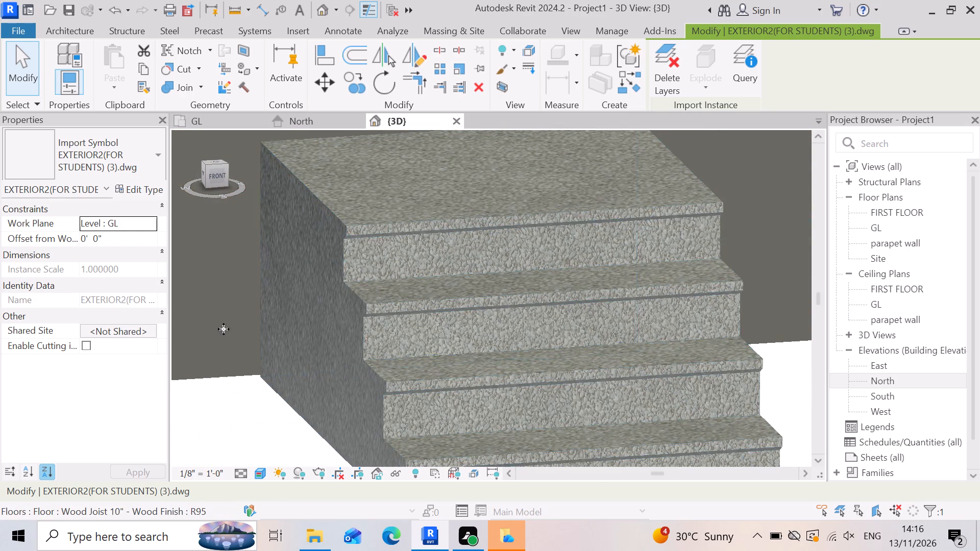
scroll(230, 317, "down", 5)
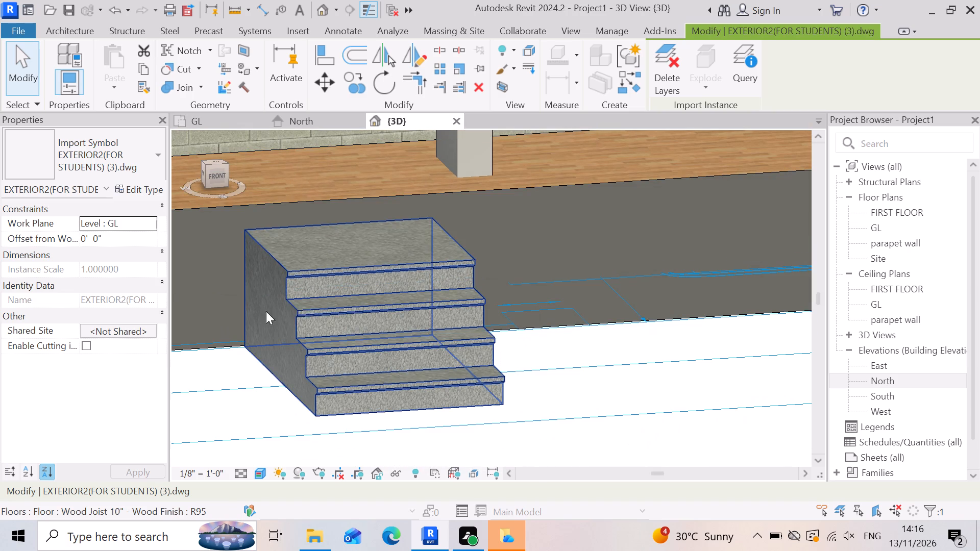
scroll(366, 275, "up", 1)
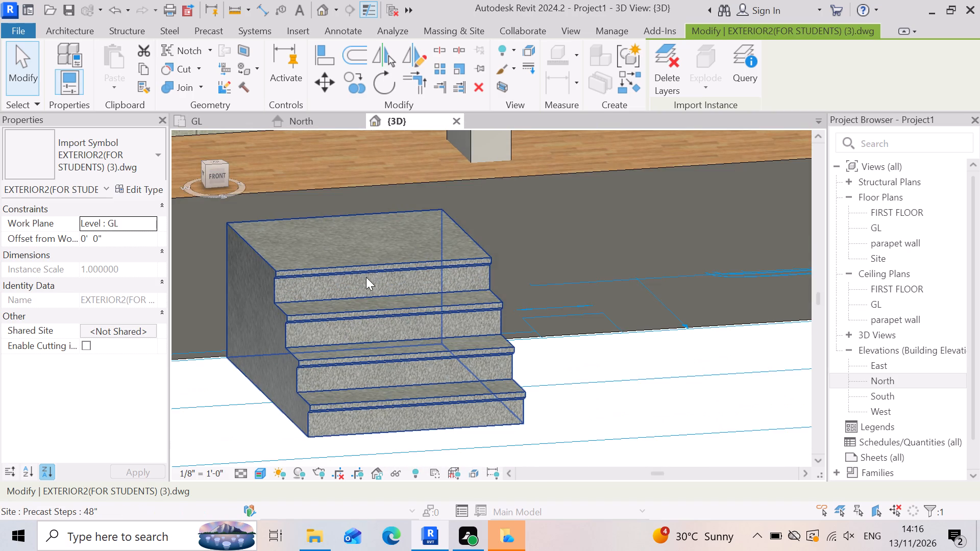
scroll(366, 277, "down", 4)
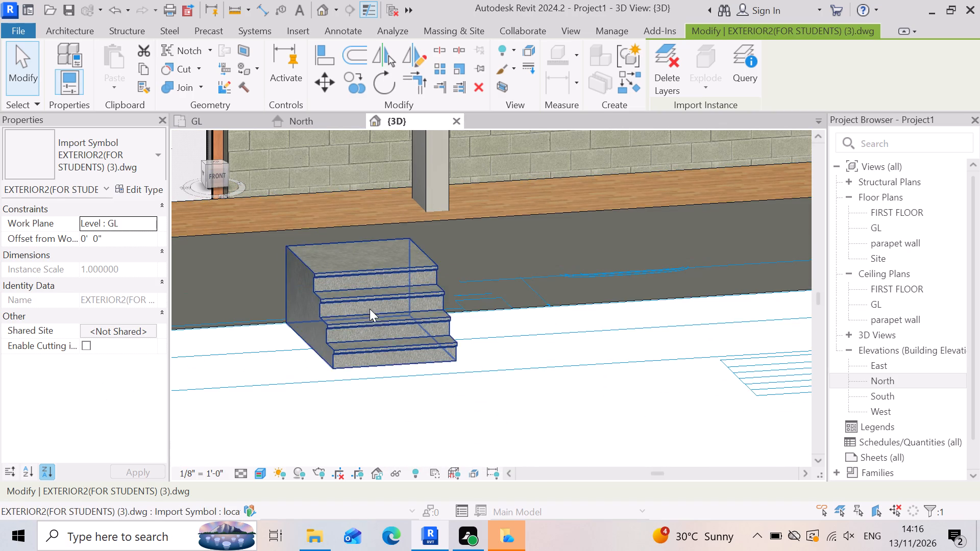
scroll(373, 311, "up", 2)
scroll(334, 345, "down", 6)
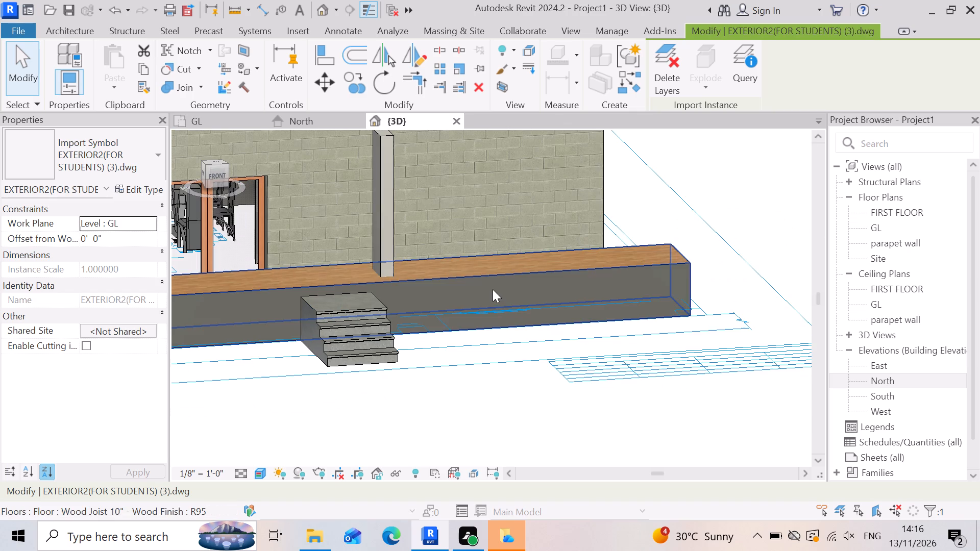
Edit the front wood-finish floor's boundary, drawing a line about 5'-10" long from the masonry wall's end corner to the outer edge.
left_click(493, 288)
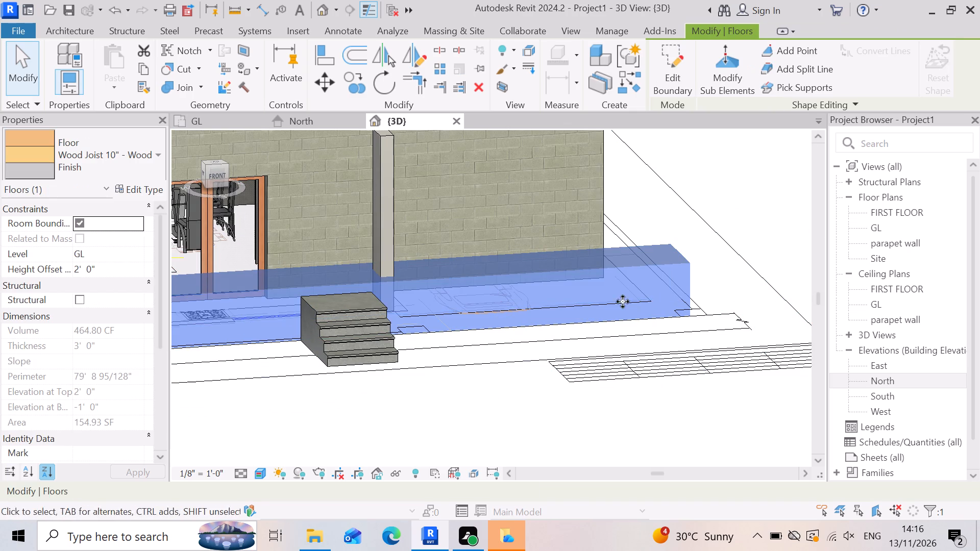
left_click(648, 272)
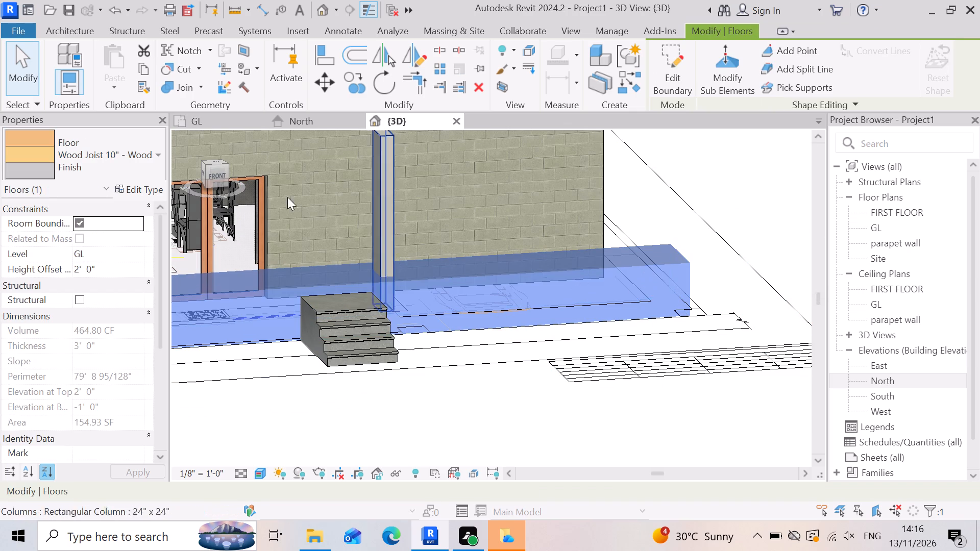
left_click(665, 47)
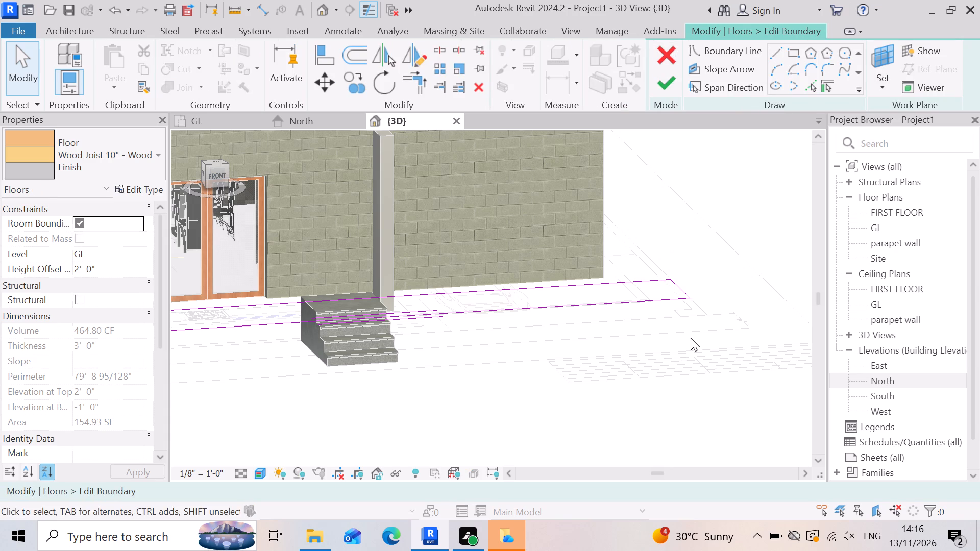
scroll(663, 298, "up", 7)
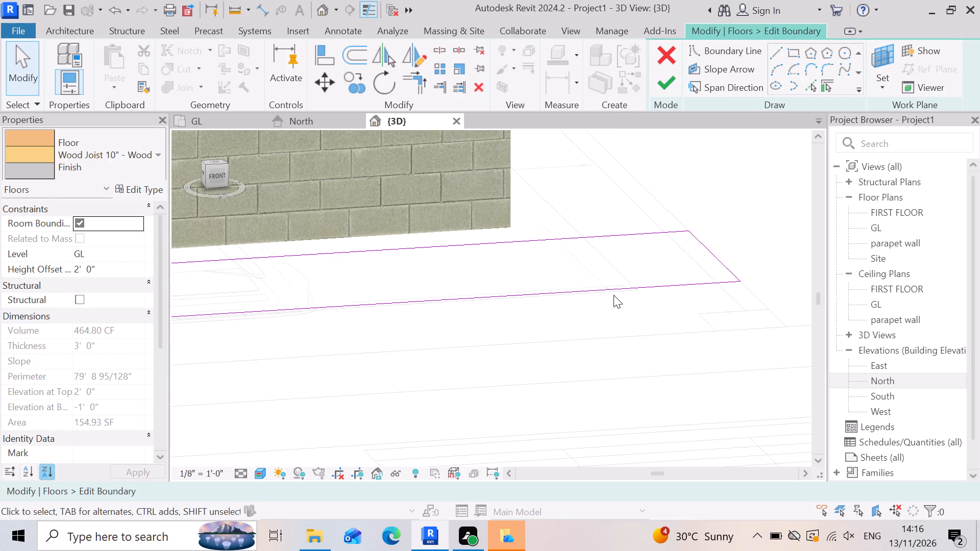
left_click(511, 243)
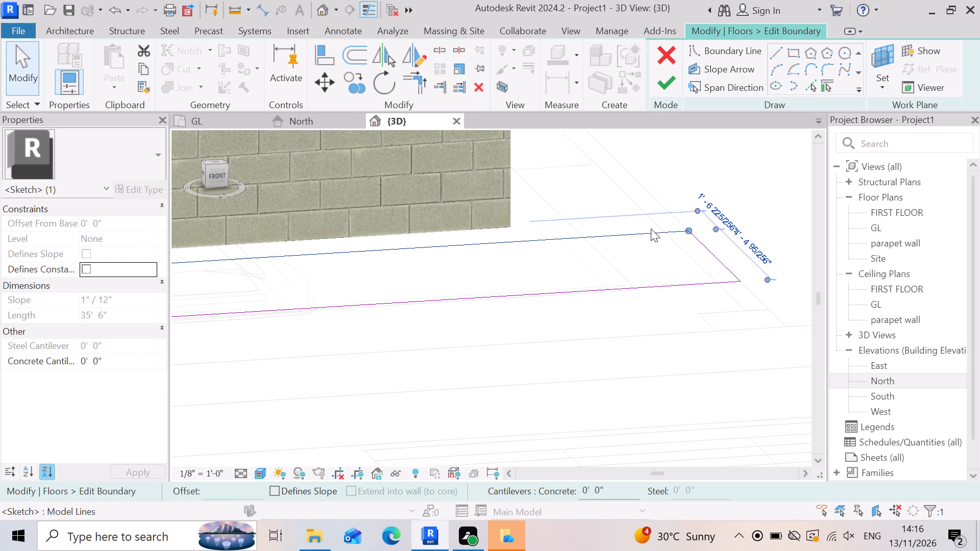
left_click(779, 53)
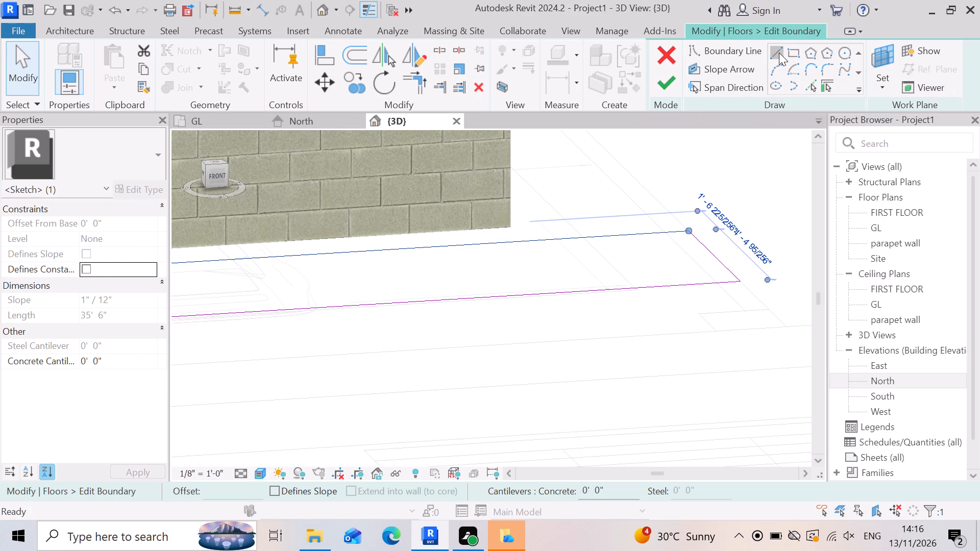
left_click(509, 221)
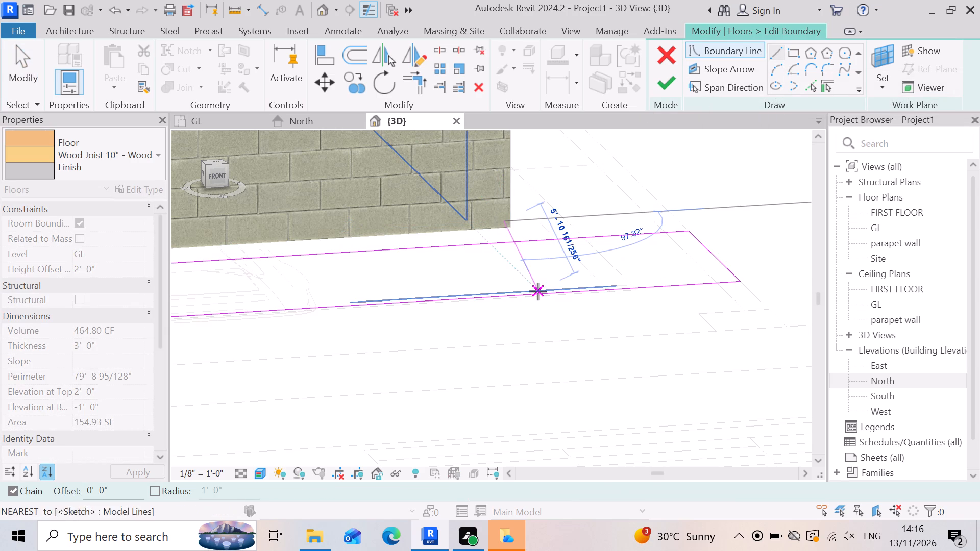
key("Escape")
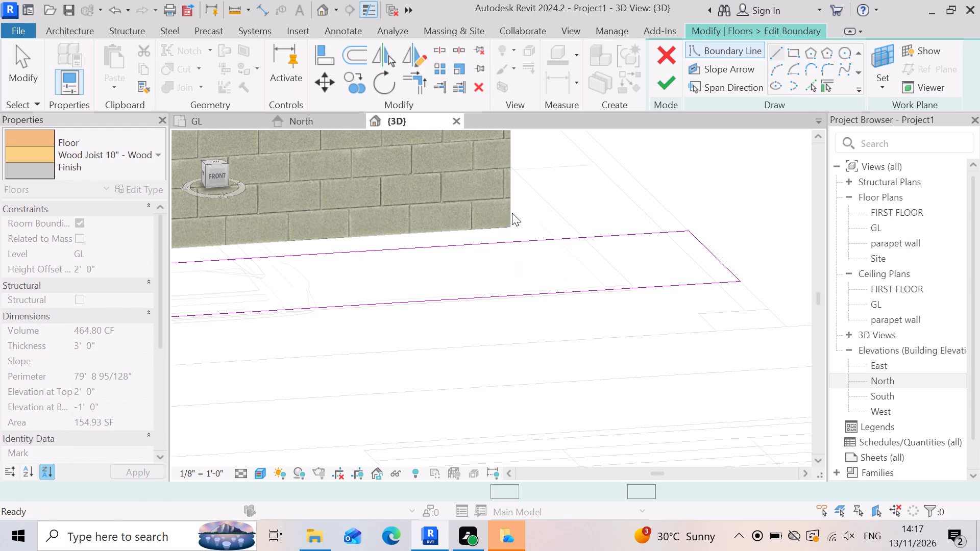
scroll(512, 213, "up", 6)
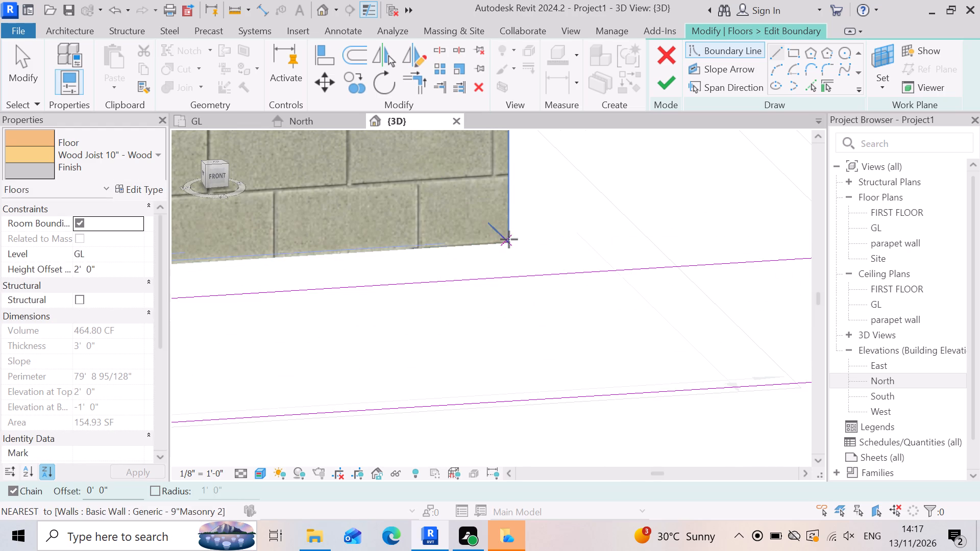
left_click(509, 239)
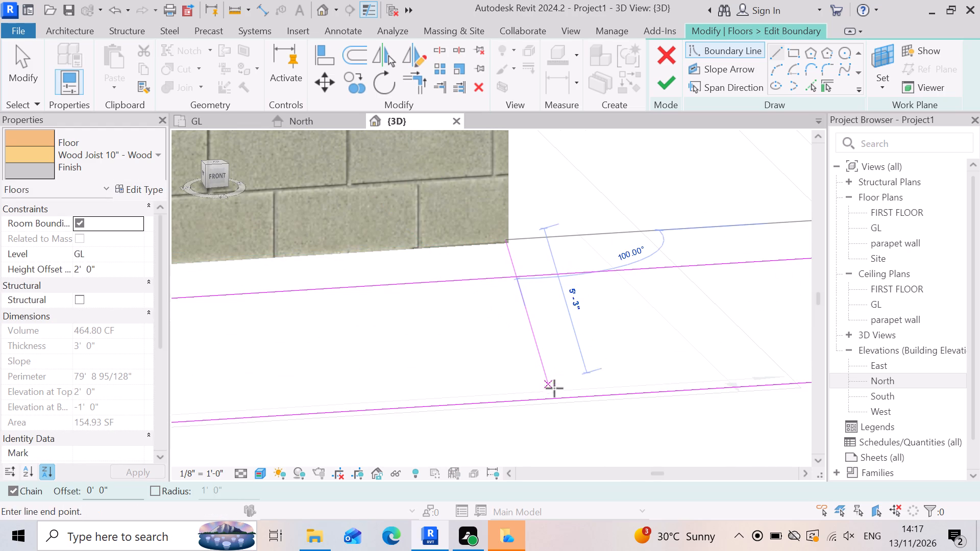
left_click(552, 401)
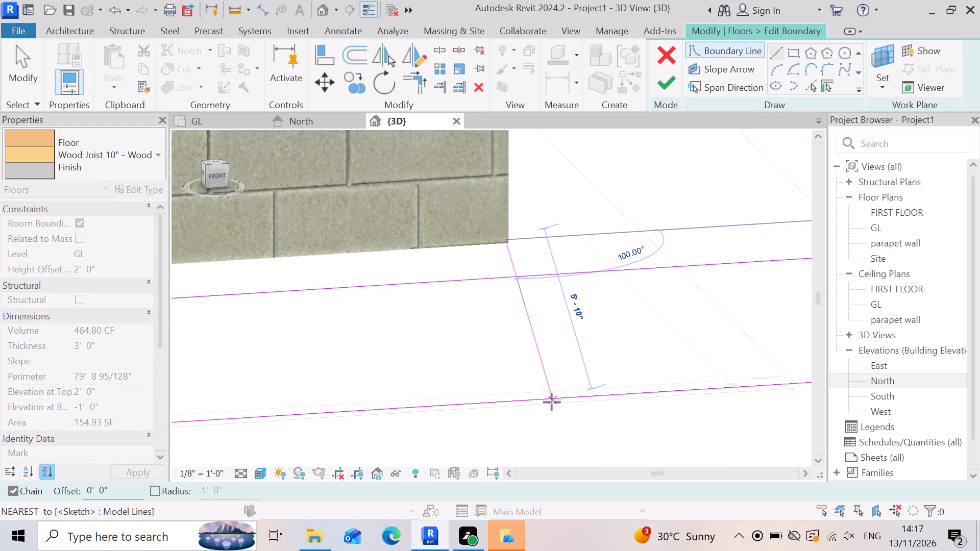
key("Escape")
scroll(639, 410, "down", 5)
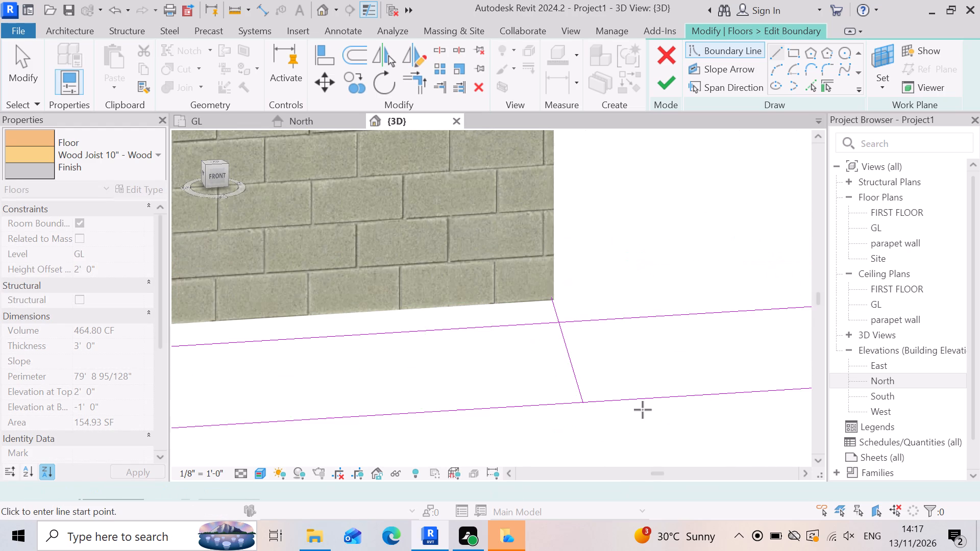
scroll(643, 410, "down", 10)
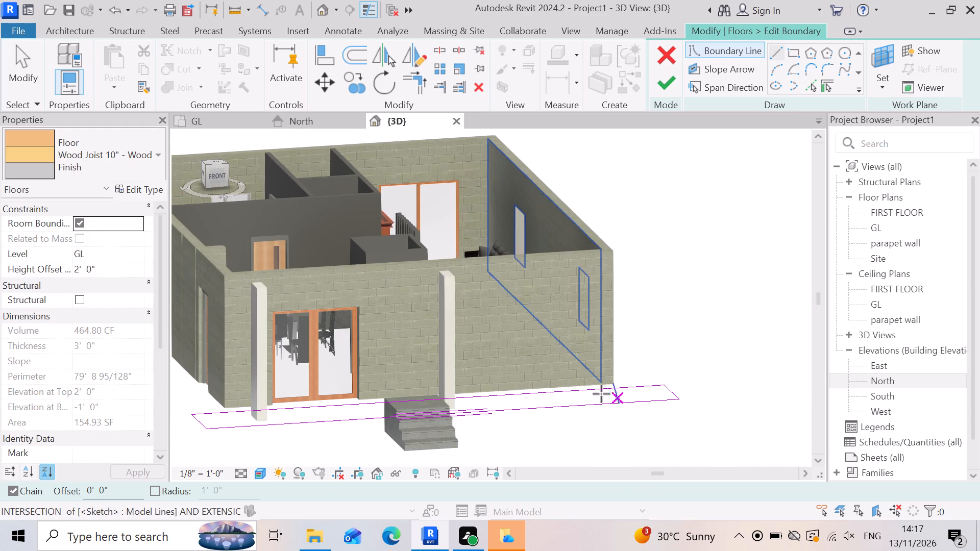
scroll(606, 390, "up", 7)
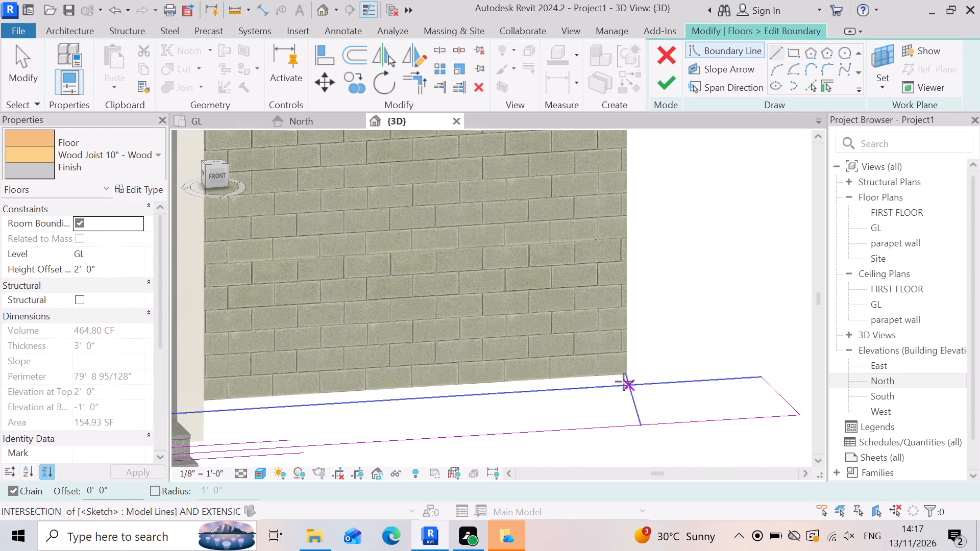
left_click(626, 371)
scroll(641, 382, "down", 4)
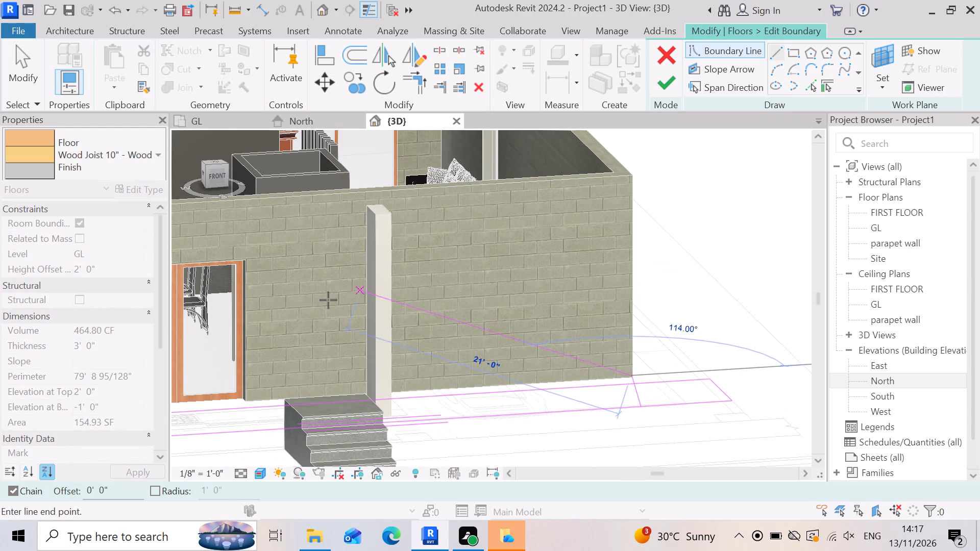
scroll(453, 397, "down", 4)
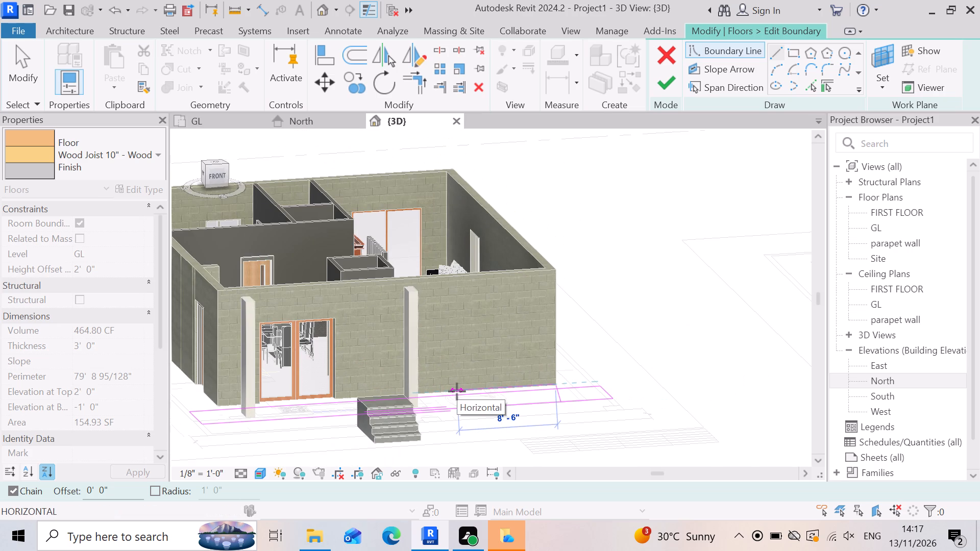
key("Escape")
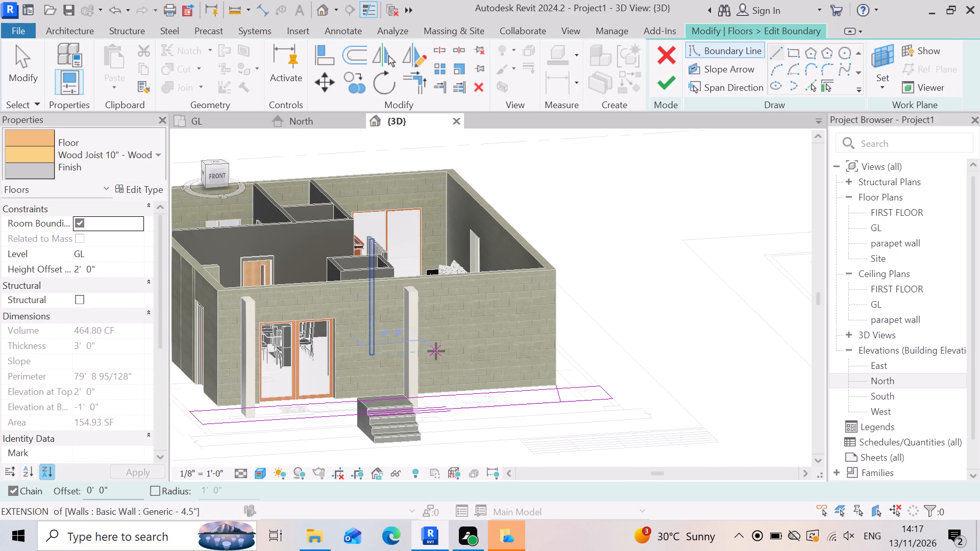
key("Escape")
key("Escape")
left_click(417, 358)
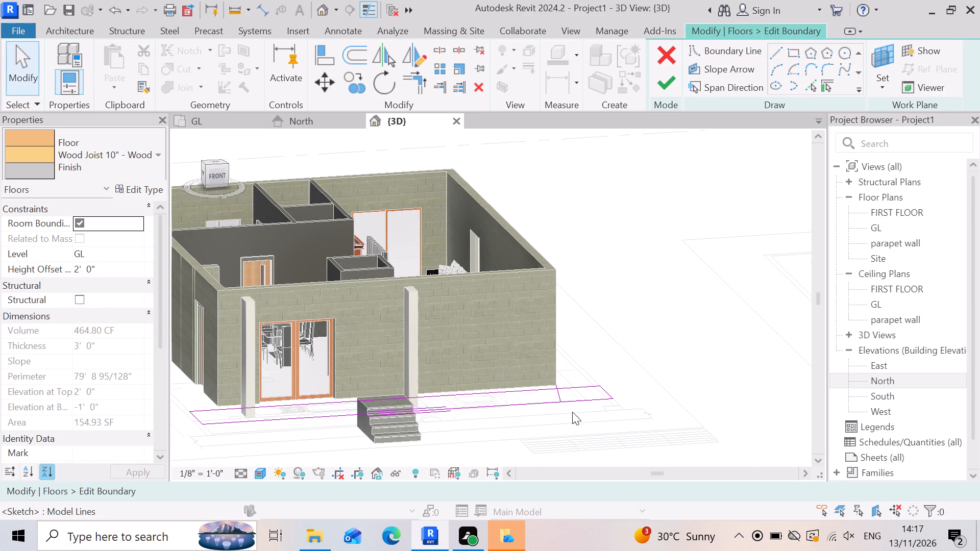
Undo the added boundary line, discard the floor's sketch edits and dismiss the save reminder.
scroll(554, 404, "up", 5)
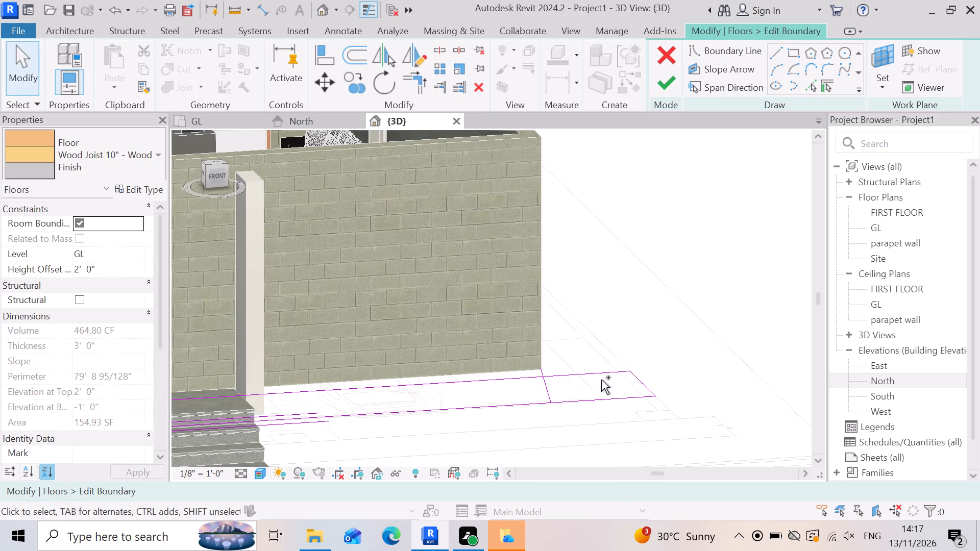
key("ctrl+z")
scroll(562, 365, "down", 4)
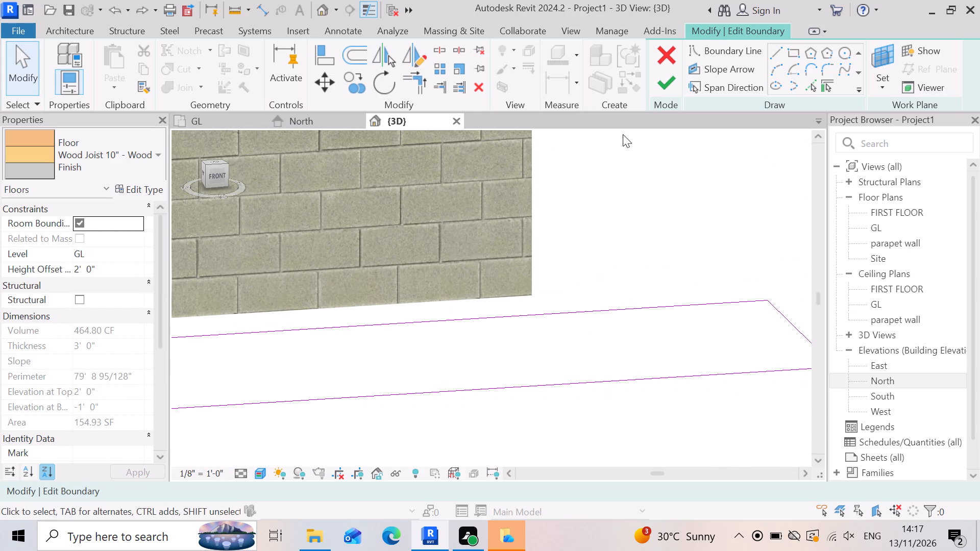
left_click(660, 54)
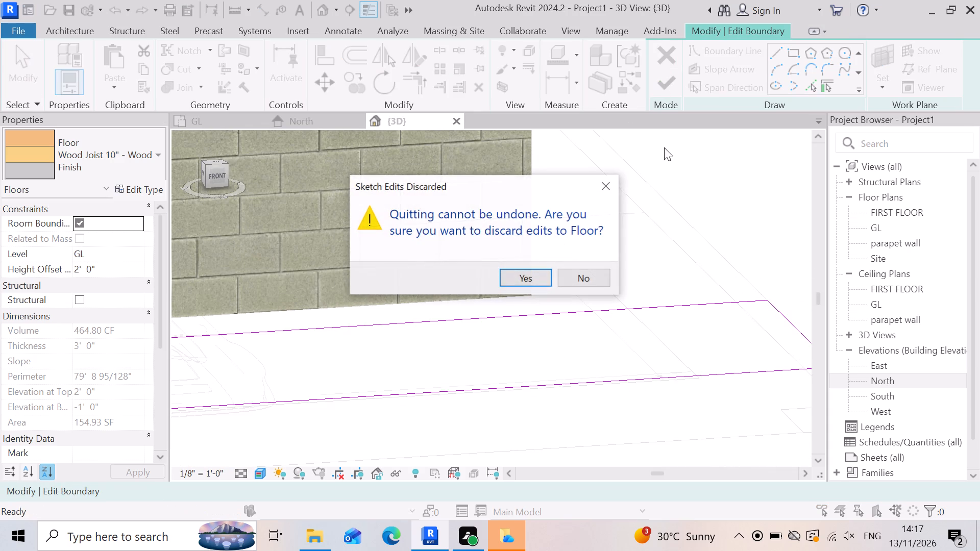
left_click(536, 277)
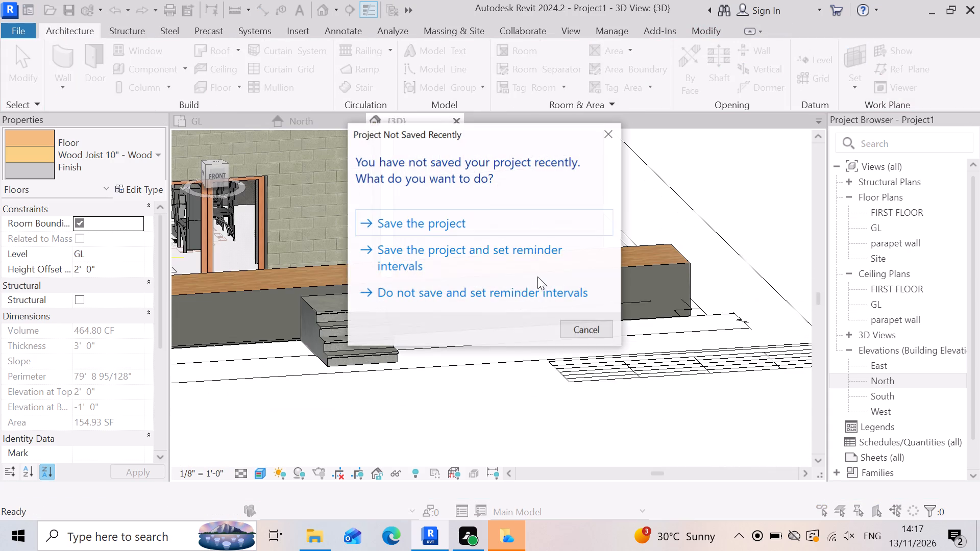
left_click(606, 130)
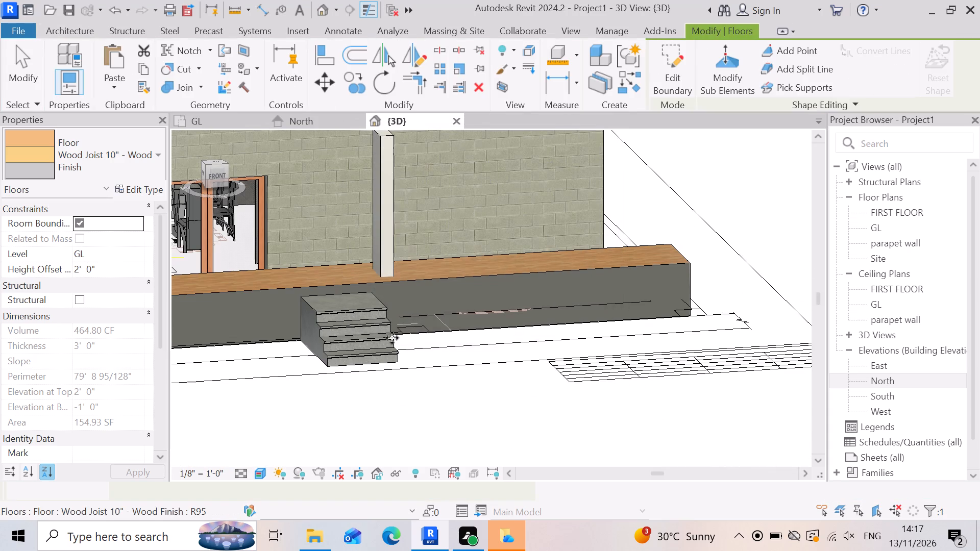
Deselect the floor and temporarily hide the 24" x 24" rectangular column beside the front glazed door, at the end away from the entrance steps.
scroll(555, 425, "down", 2)
key("Escape")
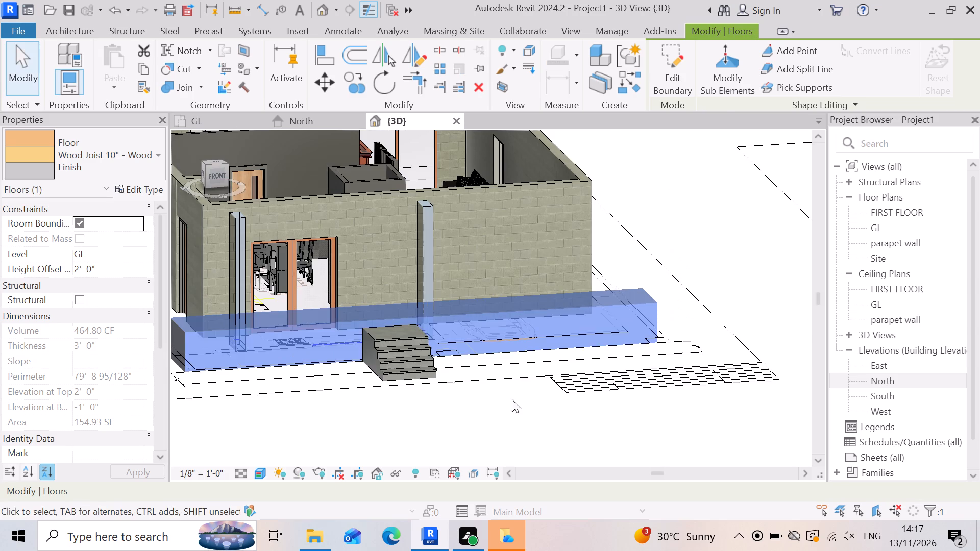
left_click(503, 395)
left_click(424, 282)
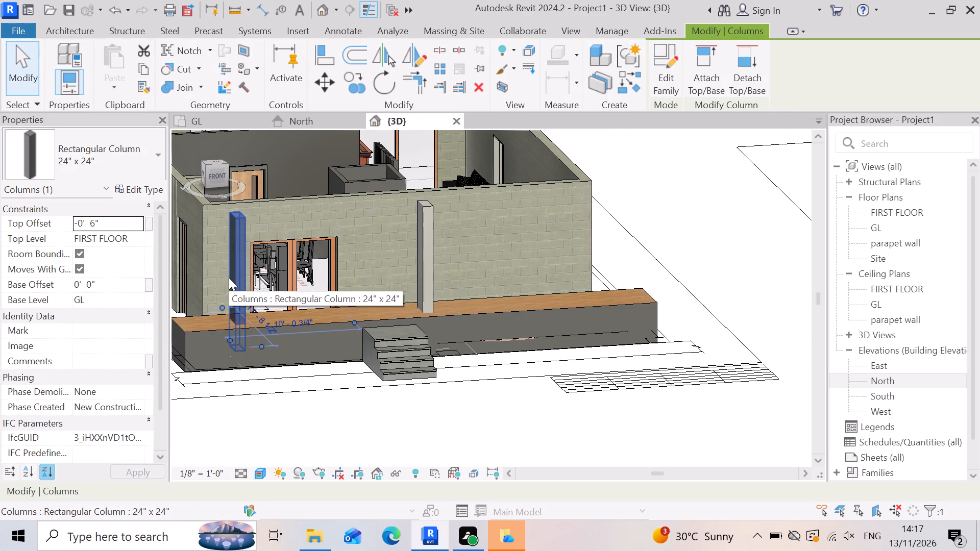
type("HH")
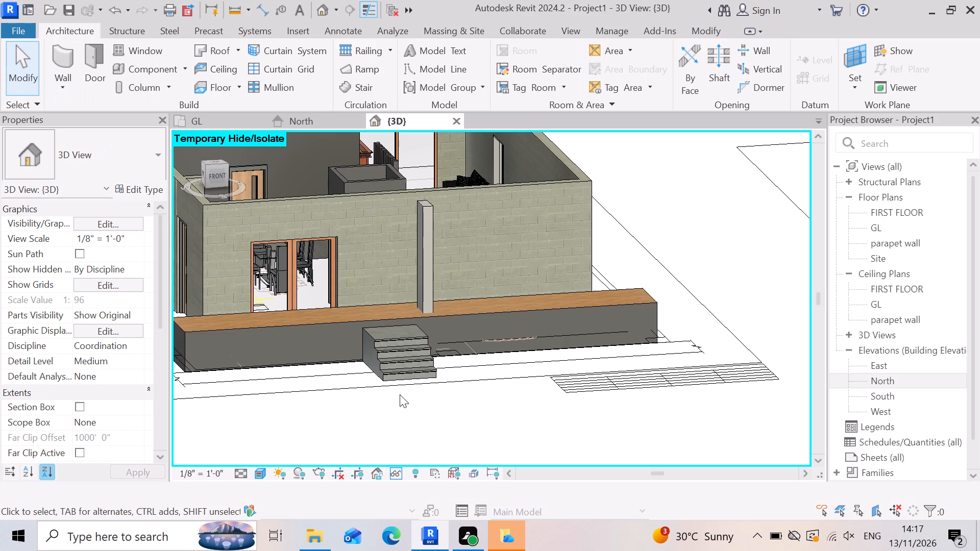
Temporarily hide the 24" x 24" rectangular column standing on the front floor behind the precast entrance steps.
left_click(424, 255, "ctrl")
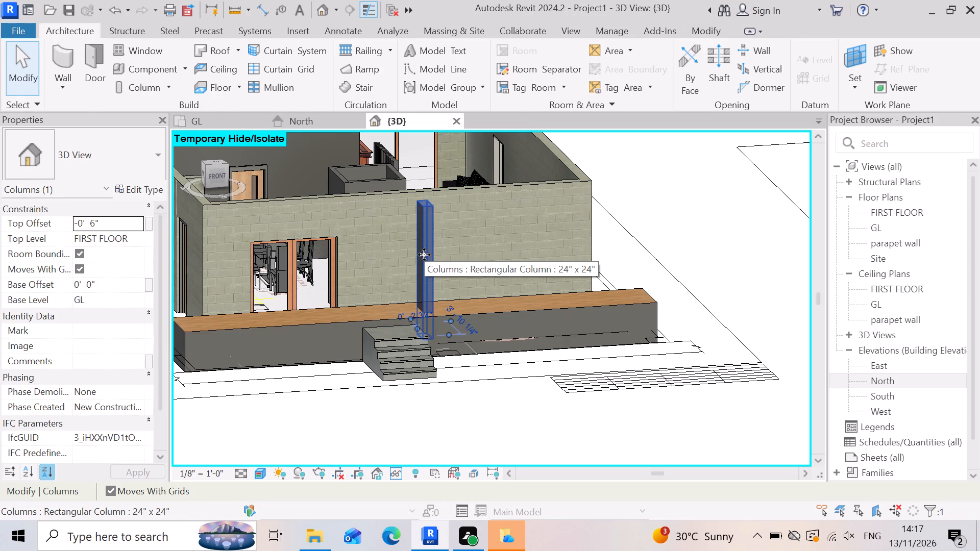
type("HH")
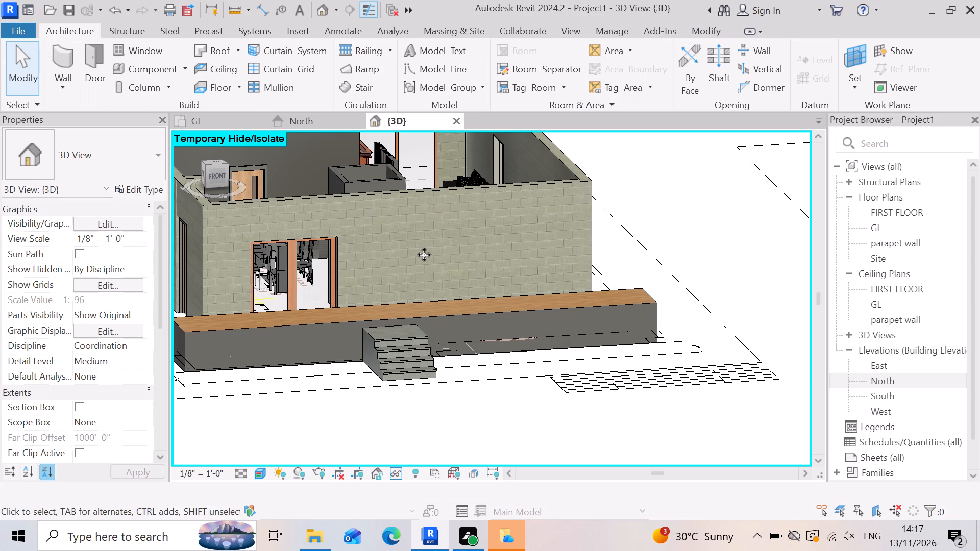
Open the boundary sketch of the front wood-finish floor behind the precast steps for editing.
scroll(937, 452, "down", 1)
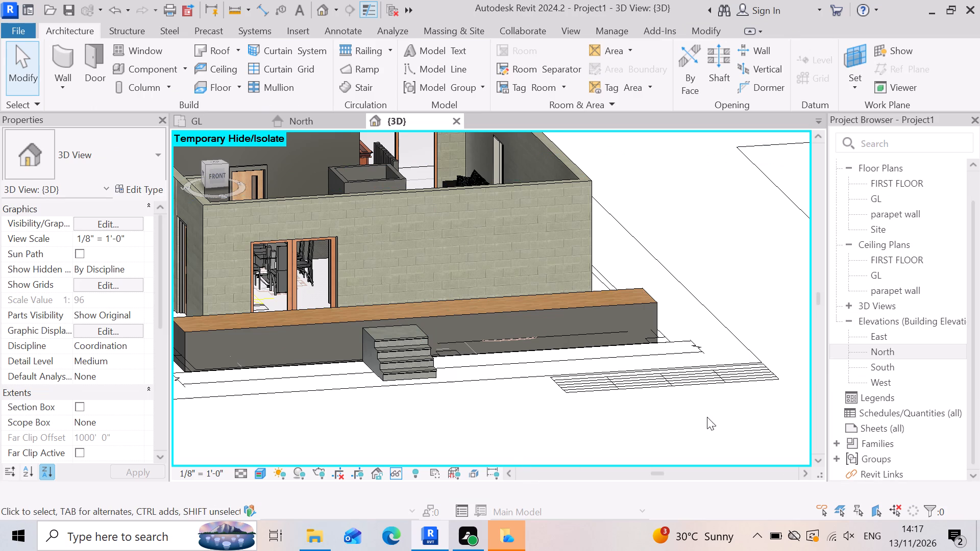
scroll(281, 323, "up", 4)
scroll(717, 483, "up", 2)
scroll(510, 416, "up", 3)
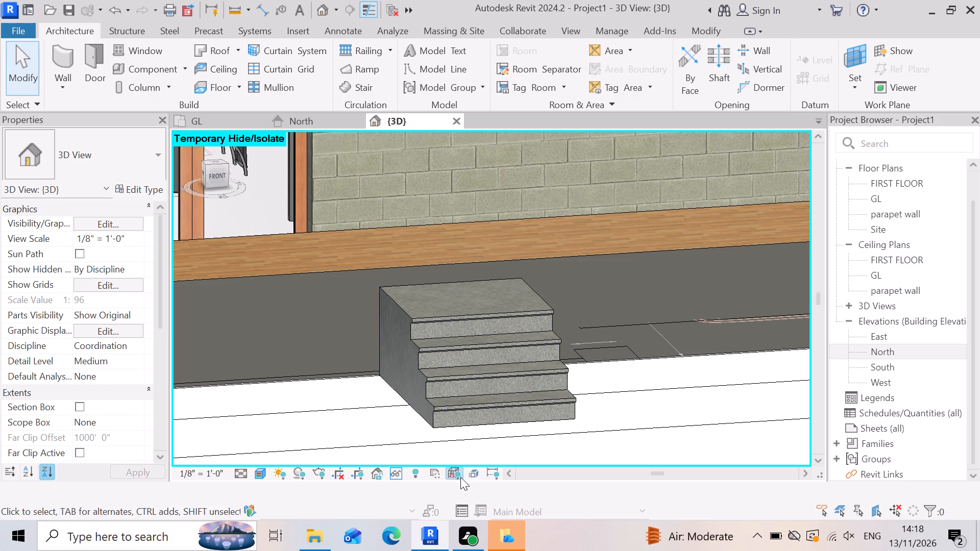
scroll(547, 347, "up", 3)
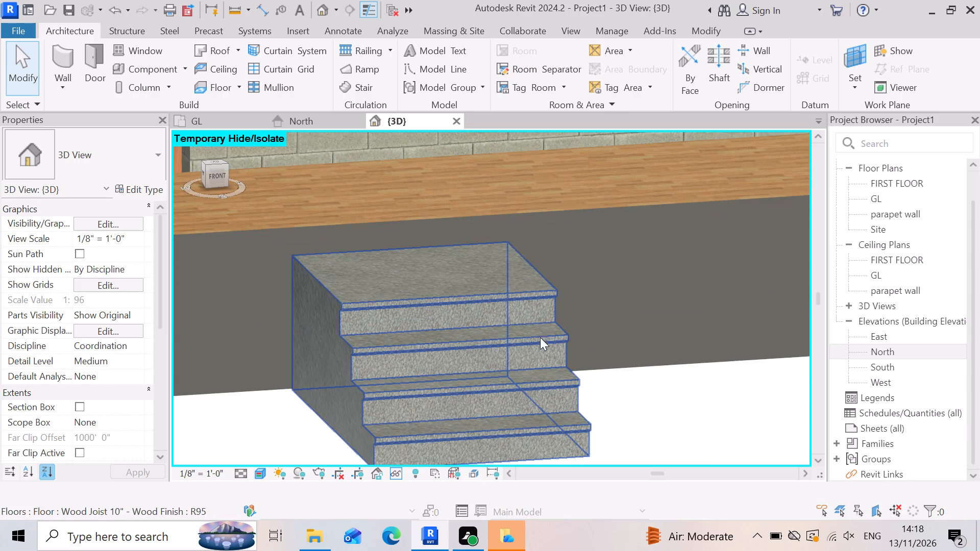
scroll(585, 298, "down", 2)
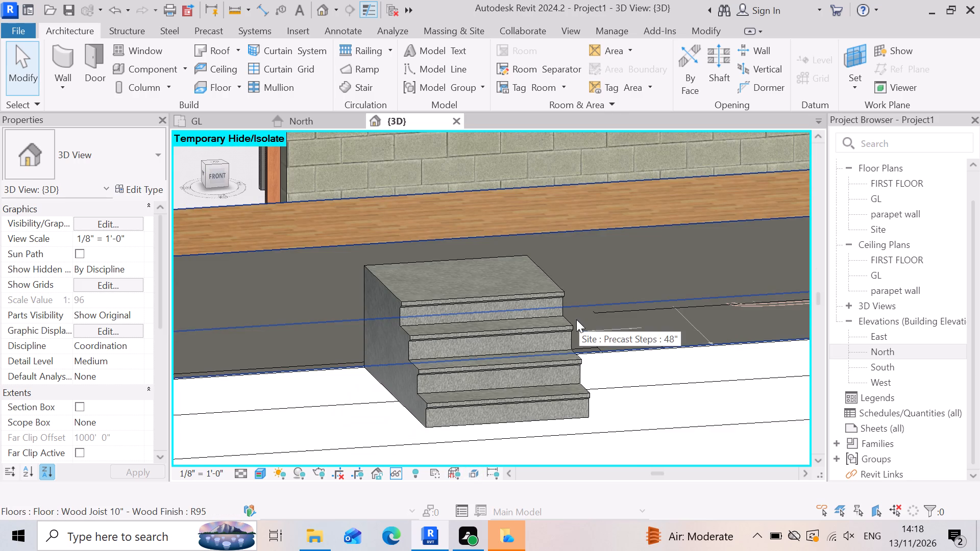
scroll(444, 277, "down", 2)
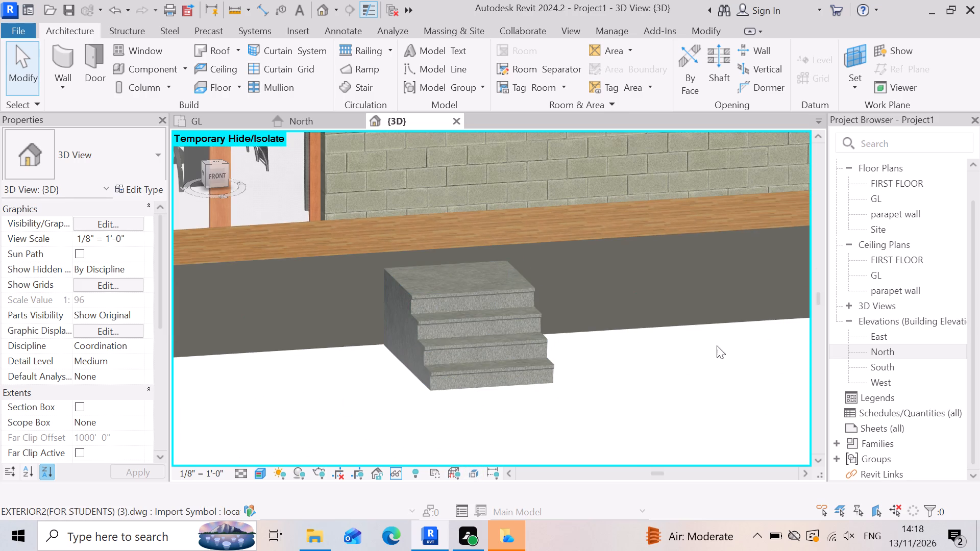
left_click(615, 272)
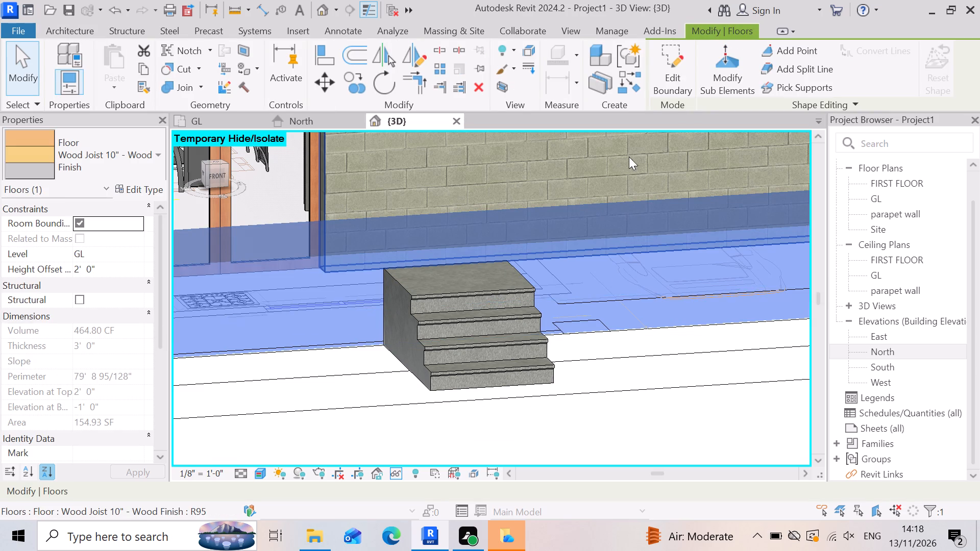
left_click(670, 77)
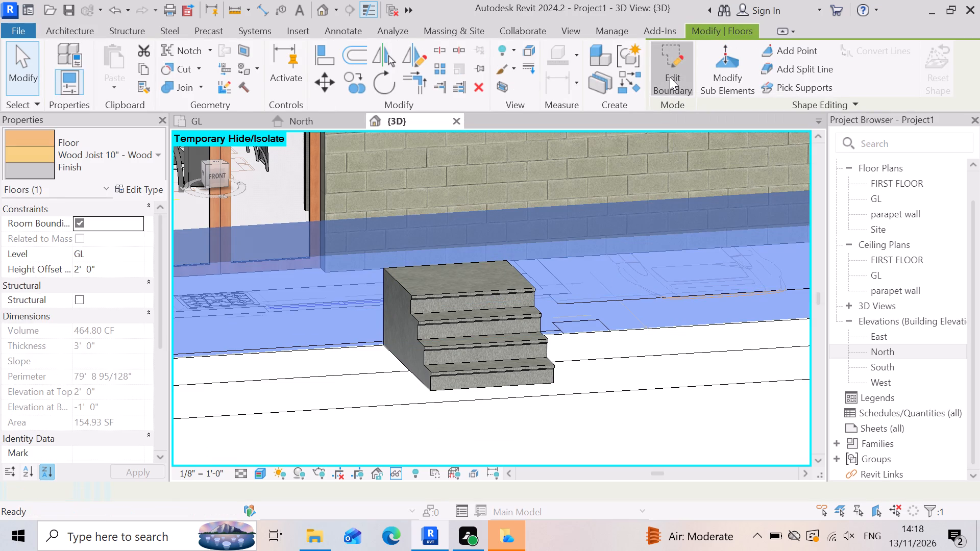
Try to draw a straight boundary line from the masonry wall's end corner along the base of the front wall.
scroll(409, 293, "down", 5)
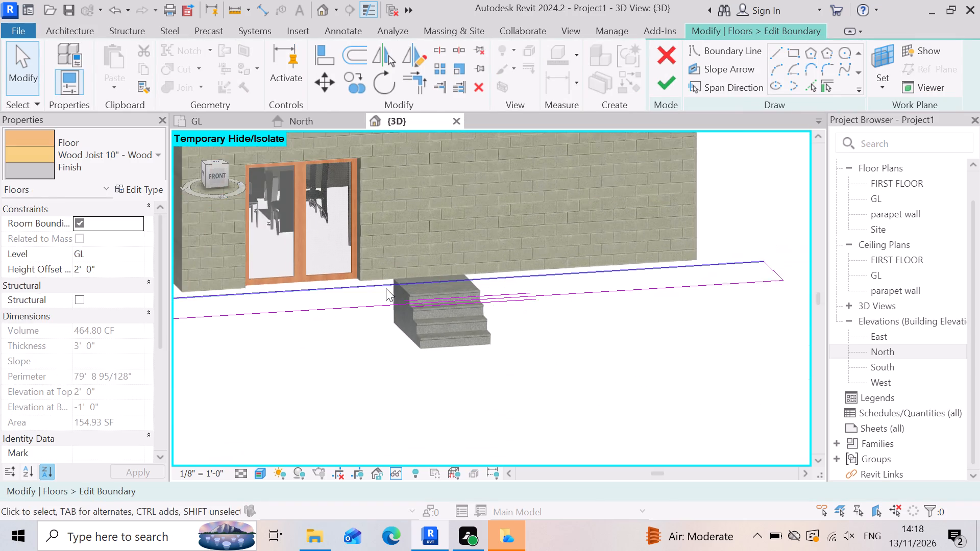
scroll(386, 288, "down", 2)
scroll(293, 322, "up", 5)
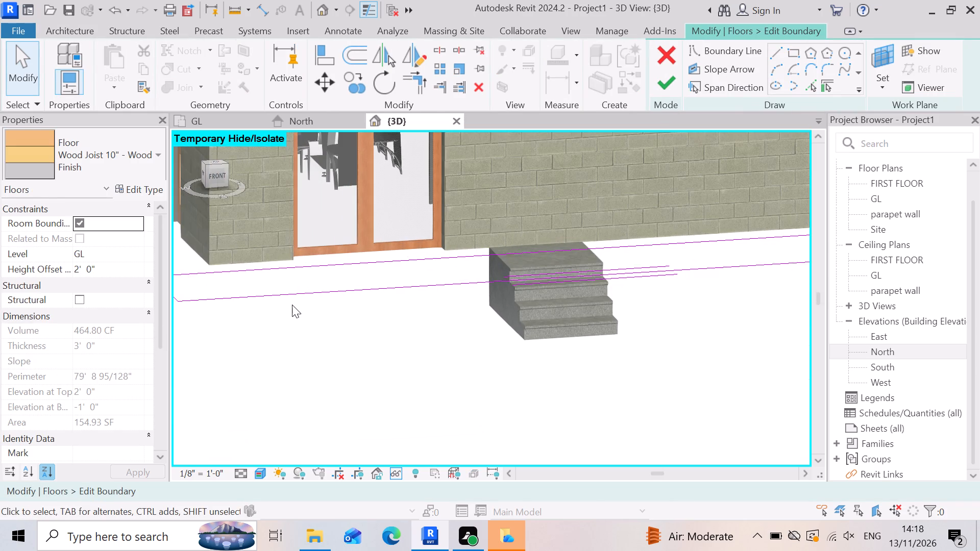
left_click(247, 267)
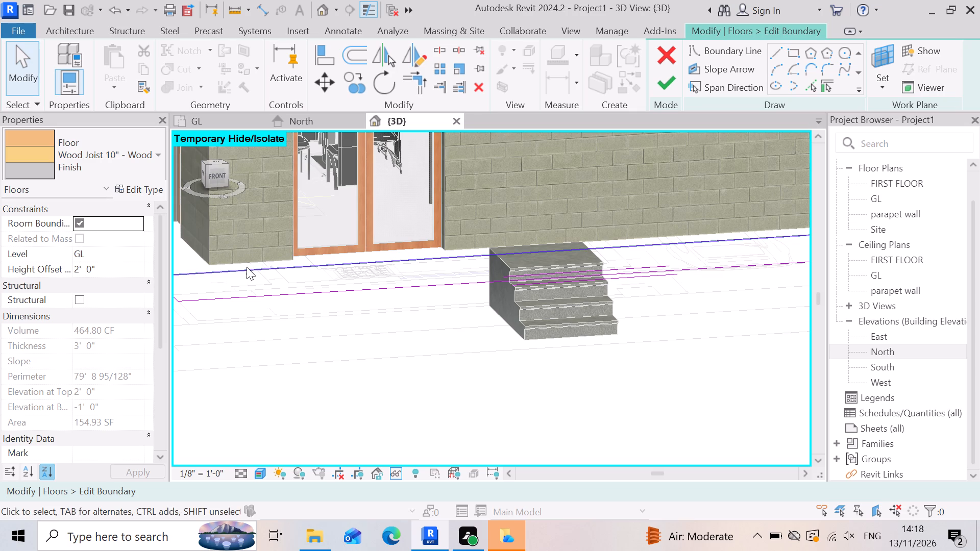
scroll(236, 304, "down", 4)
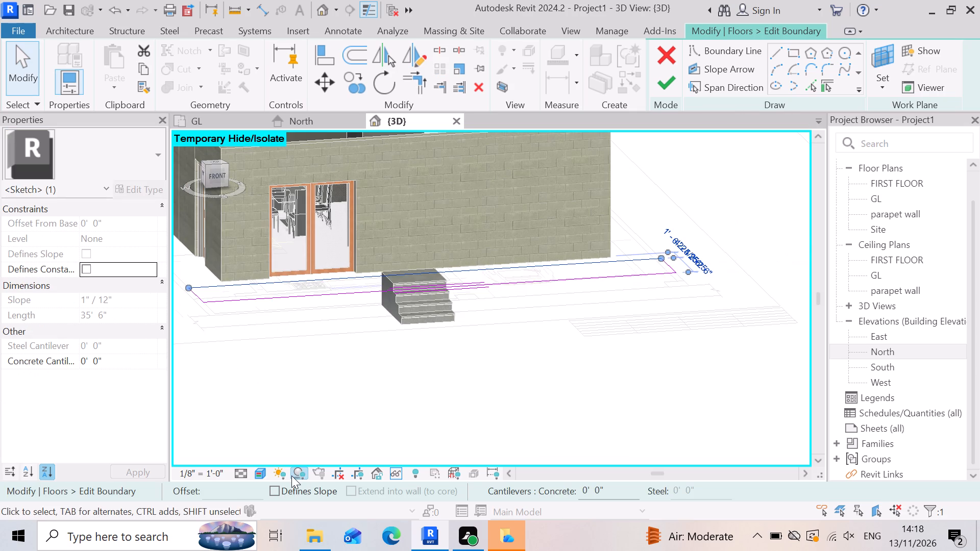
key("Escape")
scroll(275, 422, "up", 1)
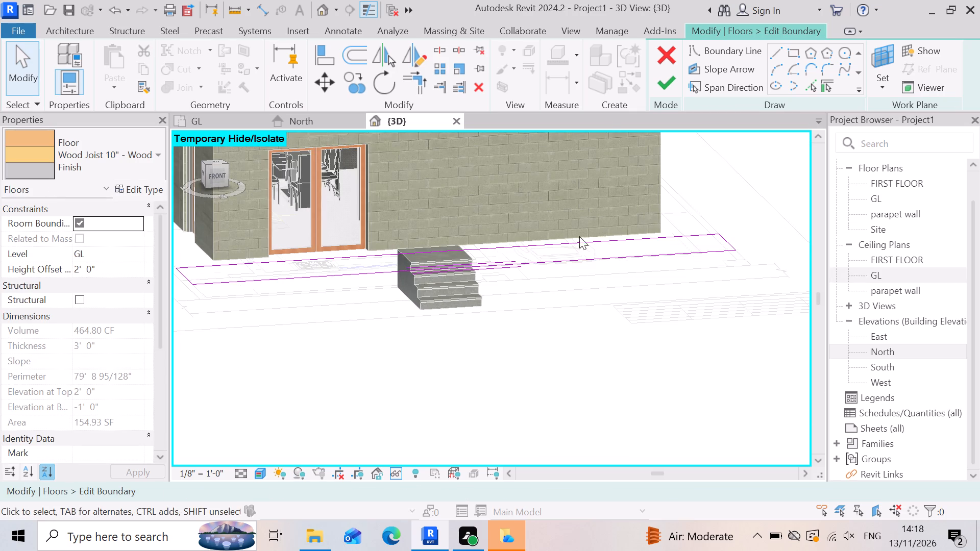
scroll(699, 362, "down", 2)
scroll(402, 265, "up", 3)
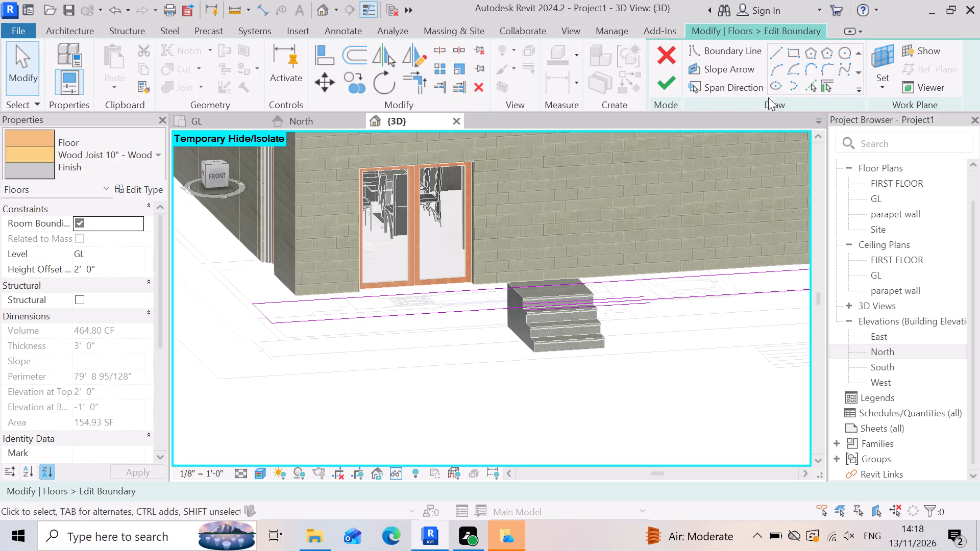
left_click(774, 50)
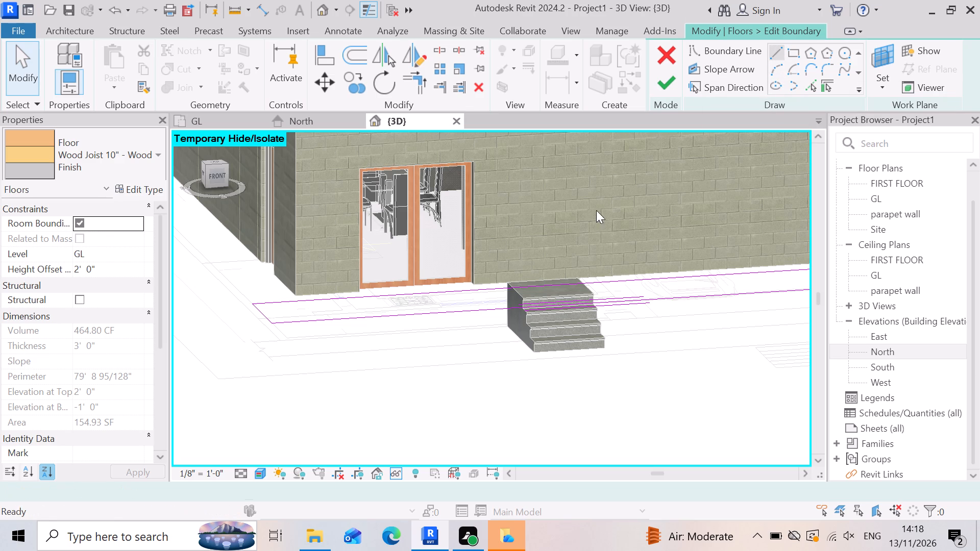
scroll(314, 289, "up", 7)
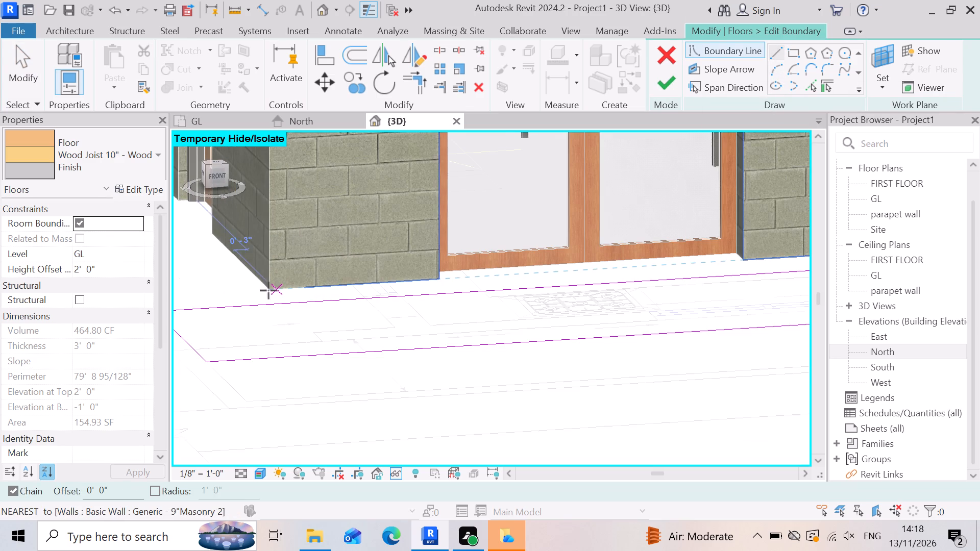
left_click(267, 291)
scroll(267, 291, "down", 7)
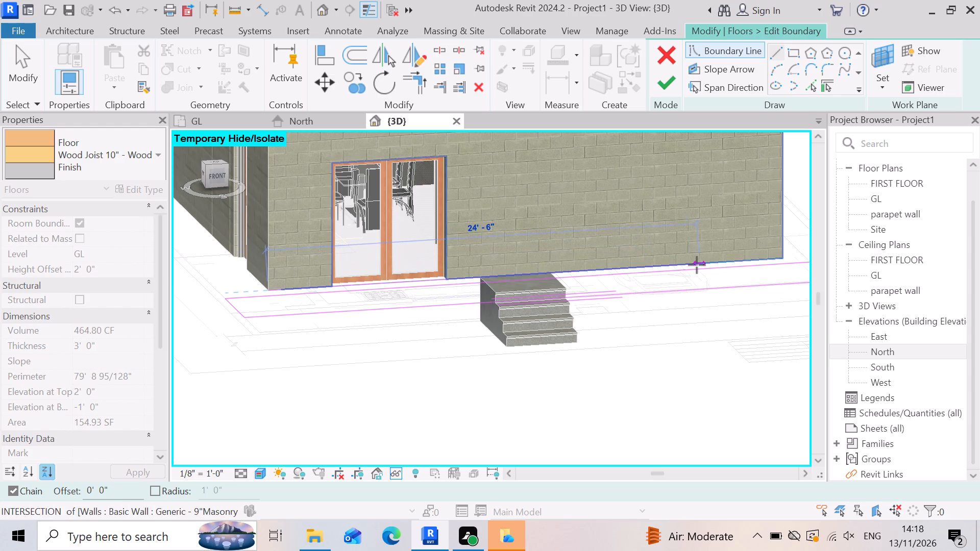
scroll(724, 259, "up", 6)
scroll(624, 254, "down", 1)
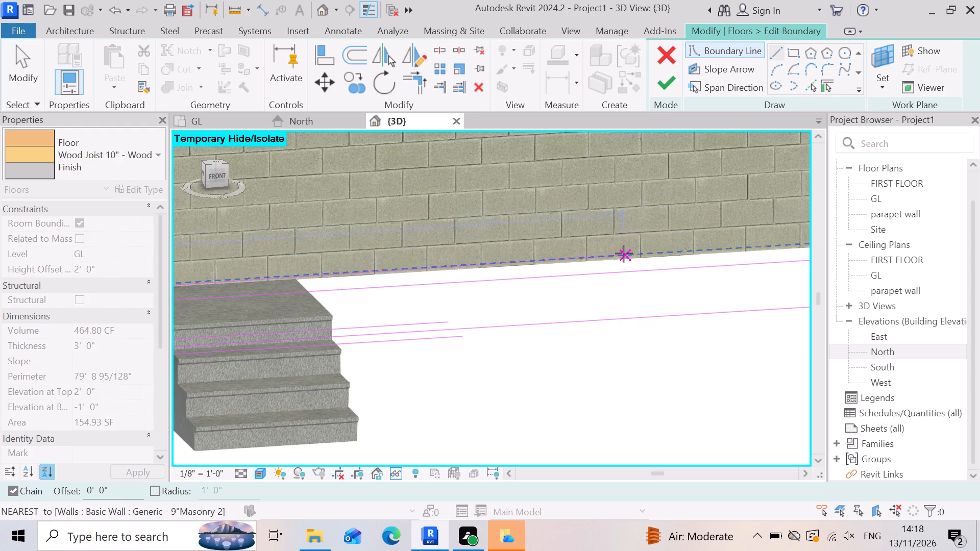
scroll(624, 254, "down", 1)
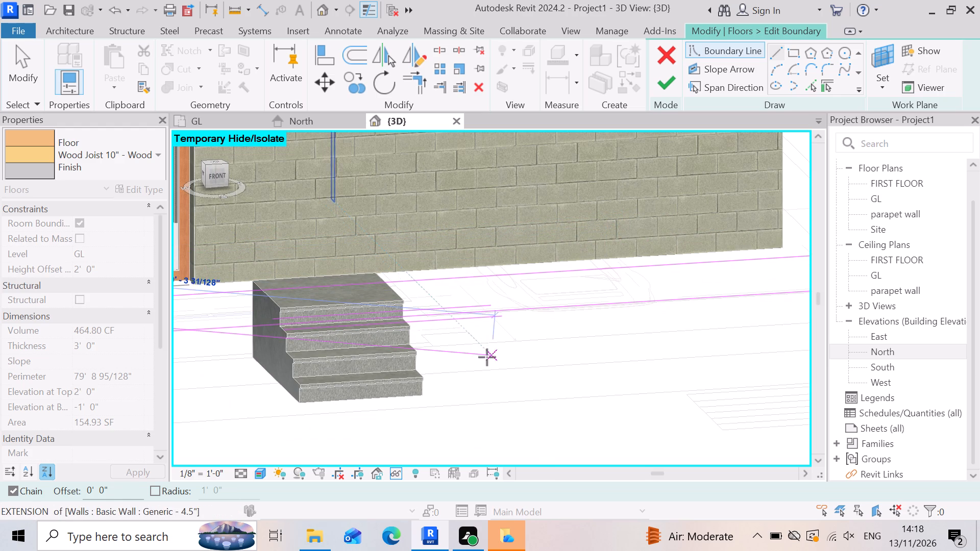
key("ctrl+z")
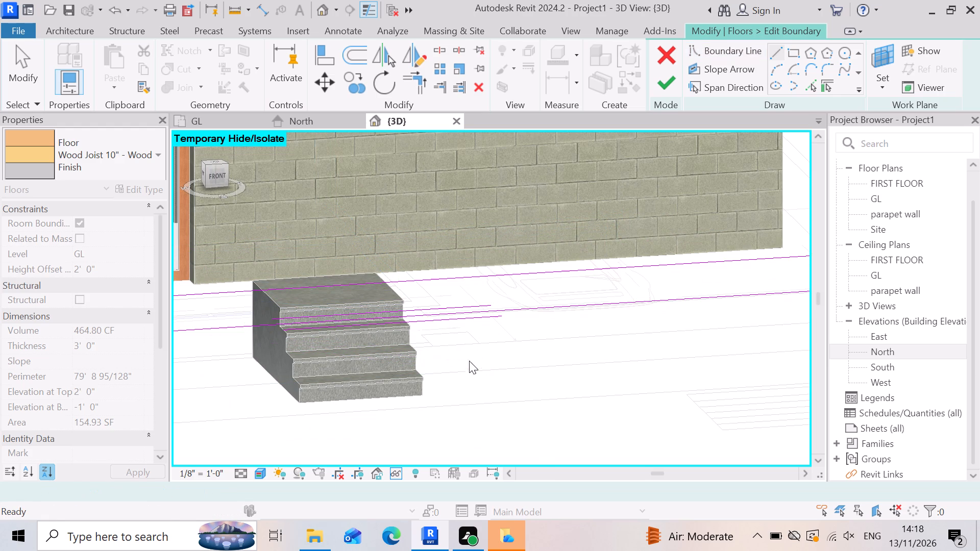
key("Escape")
Select the outer front line of the wood-finish floor's boundary sketch, where it passes the precast steps.
left_click(511, 315)
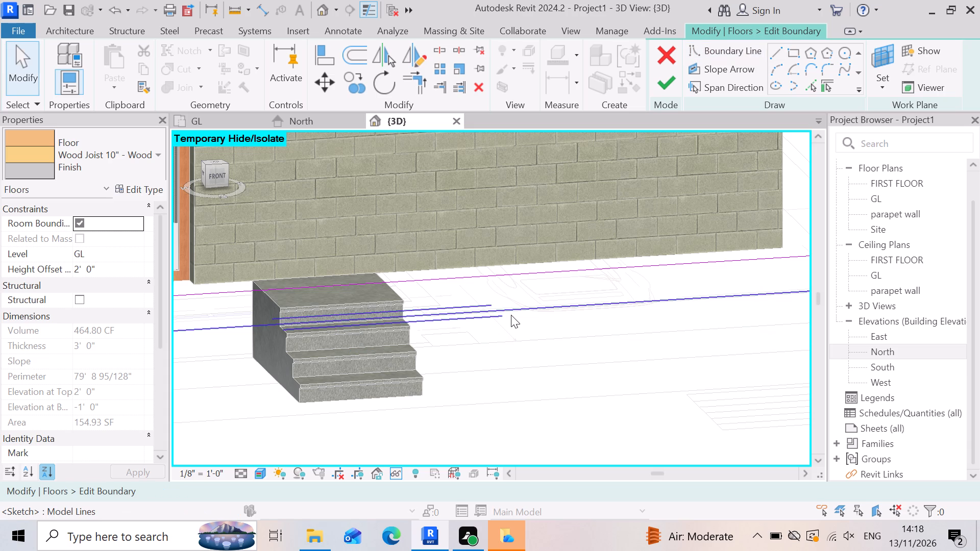
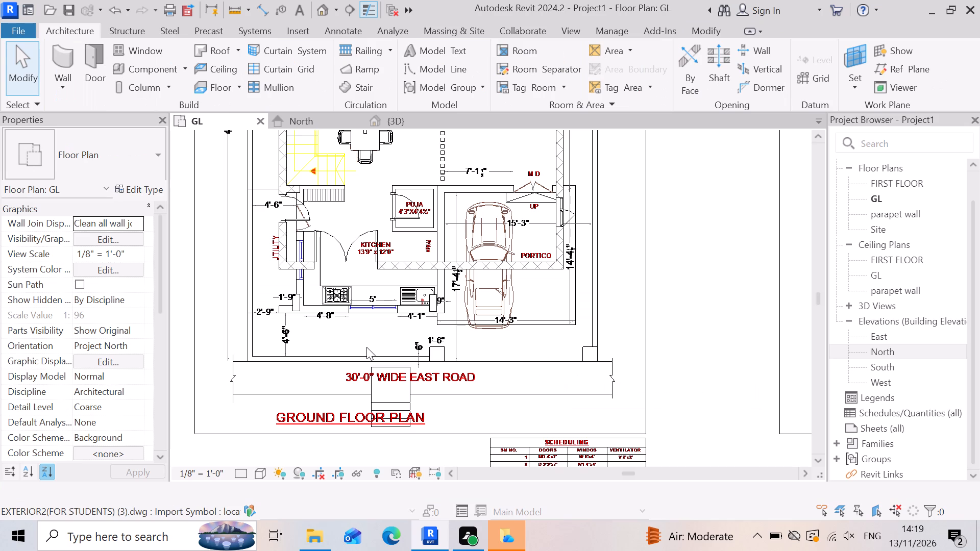
Create a Generic - 12" floor on level GL from a rectangle offset 2", spanning the guest bedroom's outer wall corner to the portico's outer front corner.
scroll(627, 454, "down", 3)
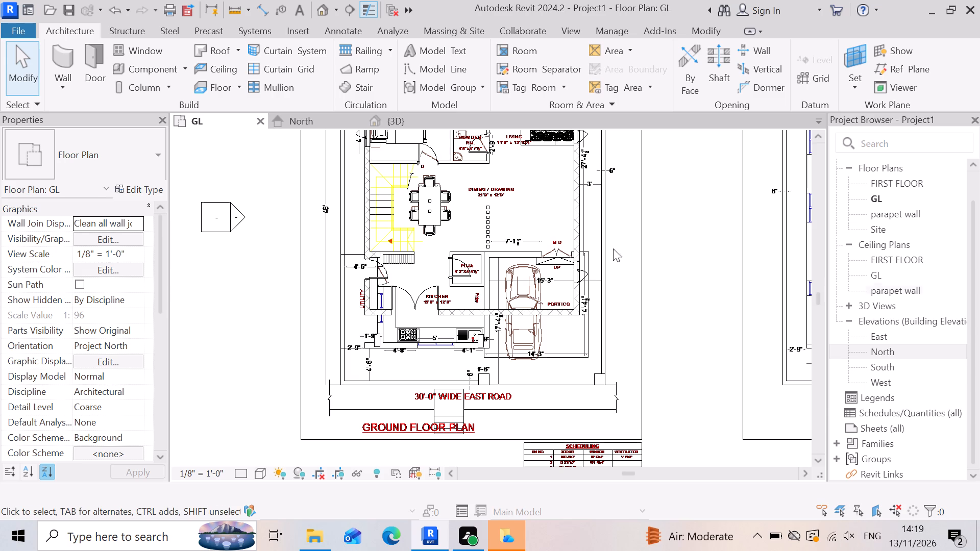
scroll(578, 412, "down", 3)
scroll(483, 386, "down", 3)
scroll(470, 234, "up", 2)
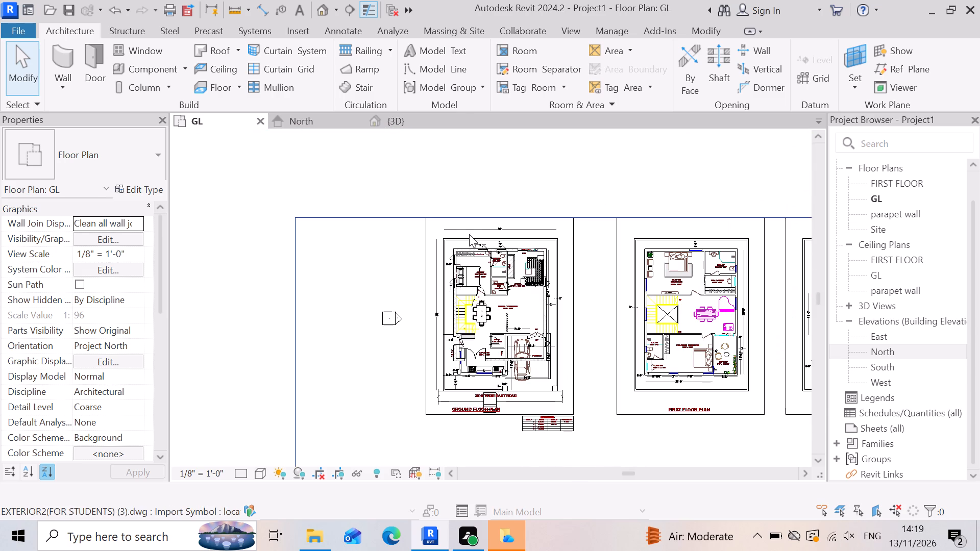
scroll(469, 234, "up", 3)
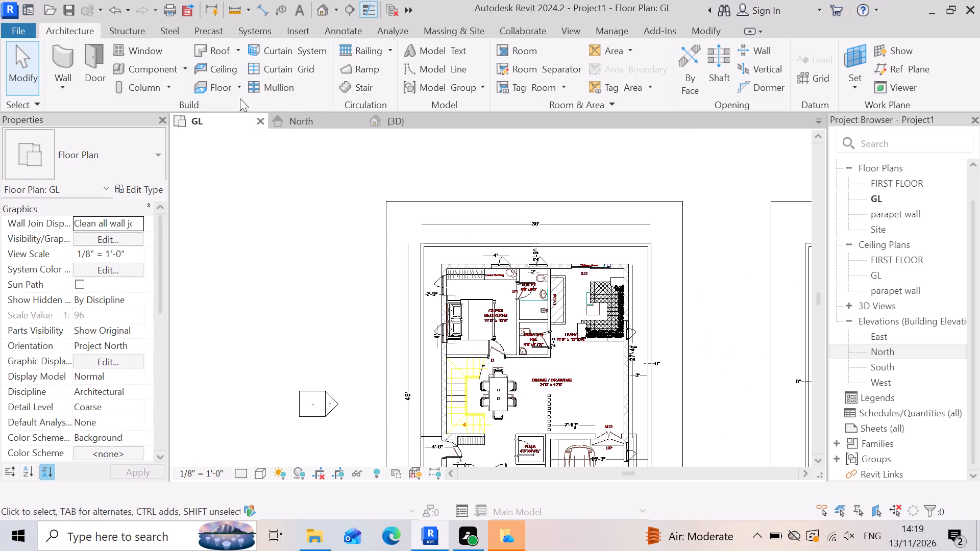
left_click(209, 85)
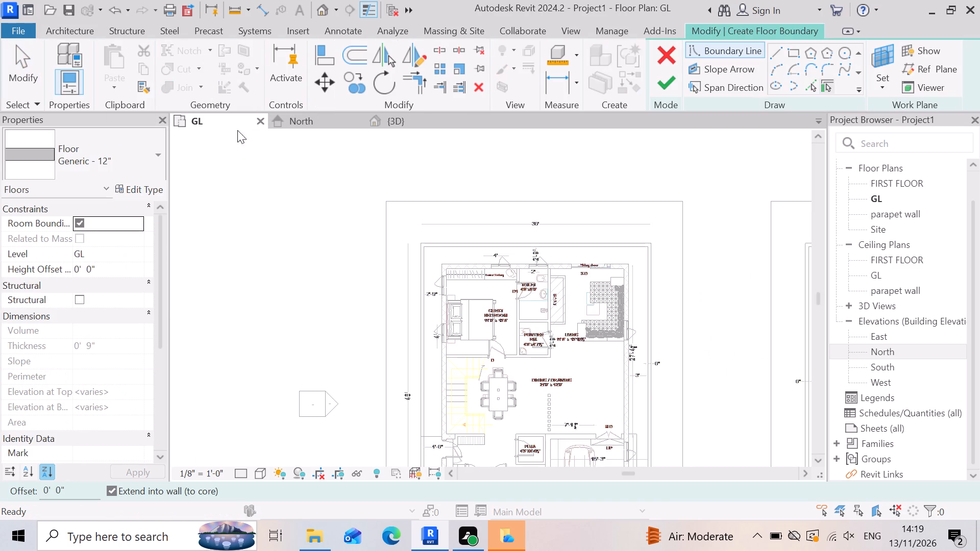
scroll(447, 261, "up", 7)
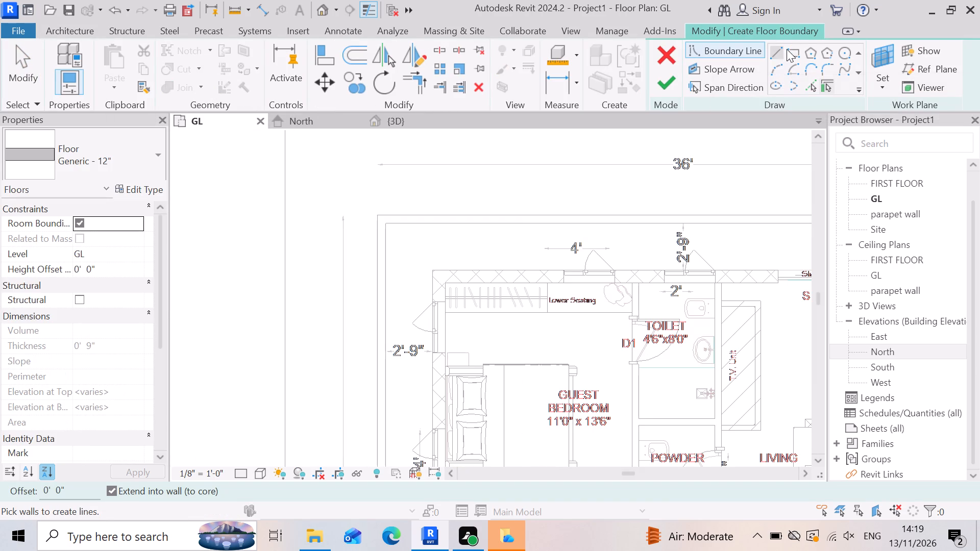
left_click(788, 48)
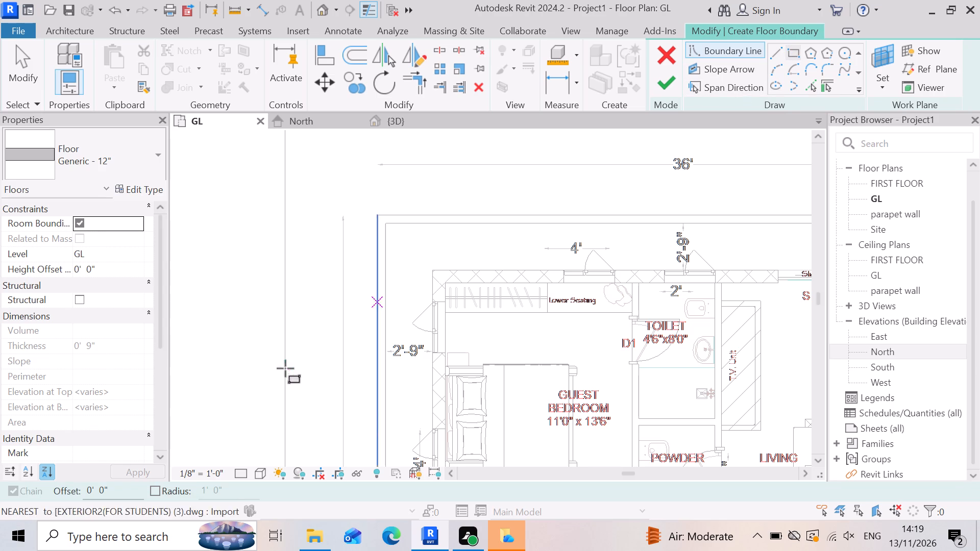
left_click_drag(121, 489, 46, 453)
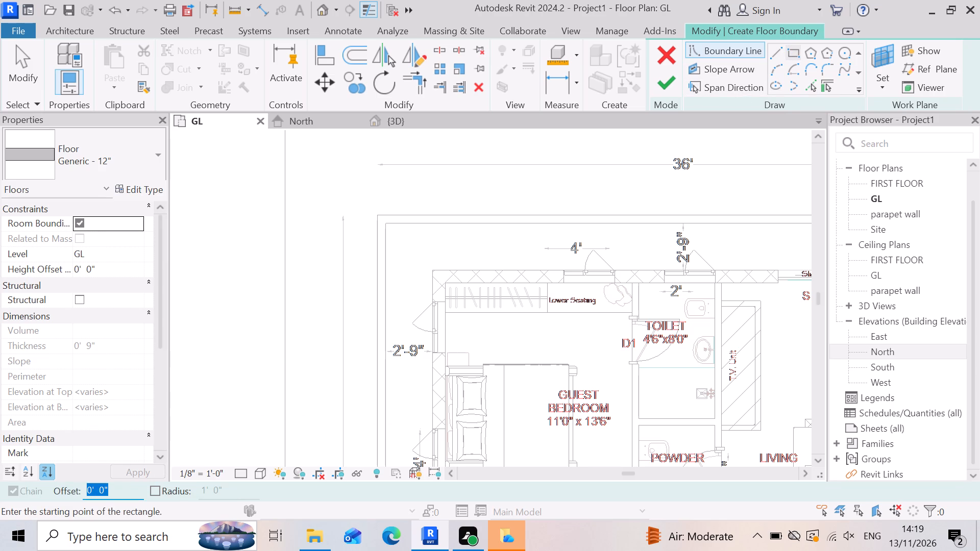
left_click_drag(46, 453, 45, 453)
key("2")
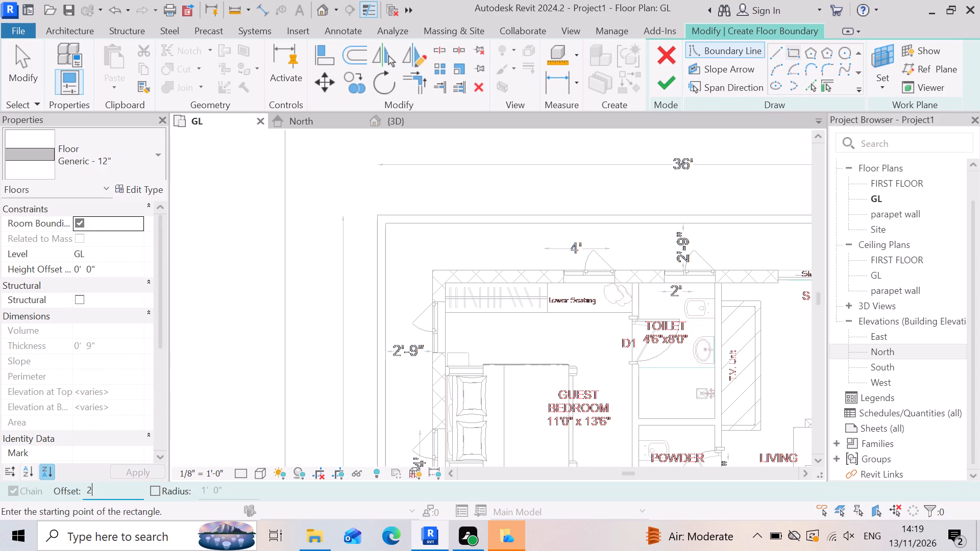
key("BackSpace")
key("1")
key("BackSpace")
key("2")
key("shift+quotedbl")
key("Return")
scroll(423, 227, "up", 4)
scroll(443, 307, "up", 6)
left_click(421, 289)
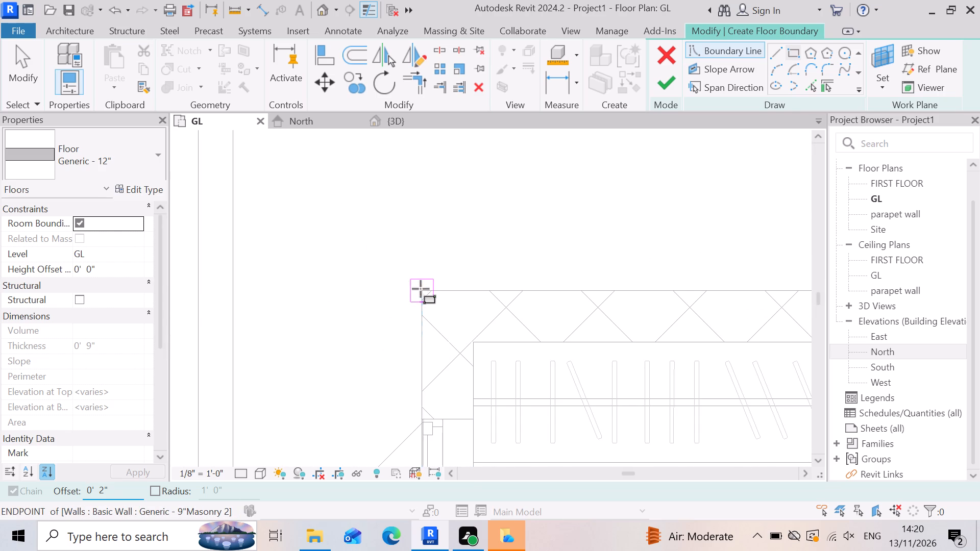
scroll(419, 288, "down", 14)
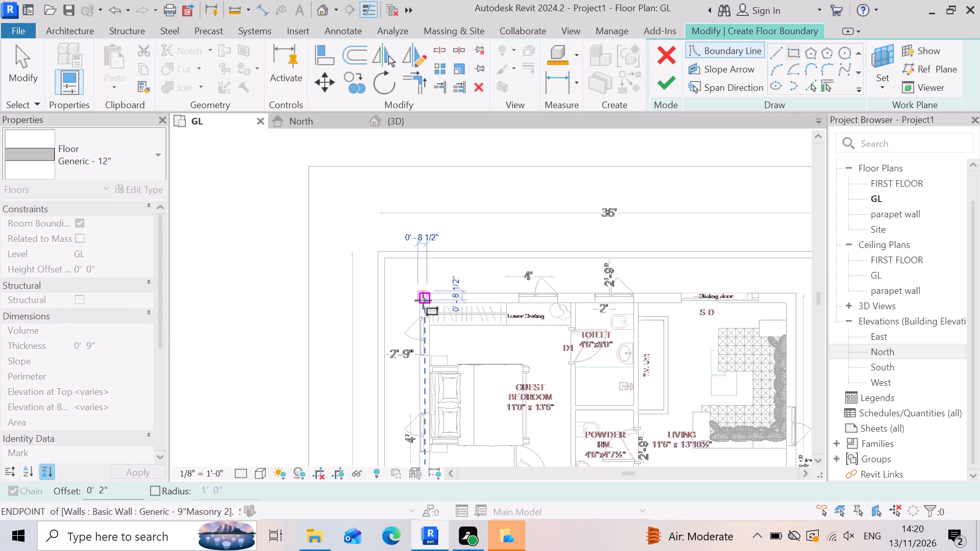
scroll(423, 300, "down", 3)
scroll(560, 403, "down", 10)
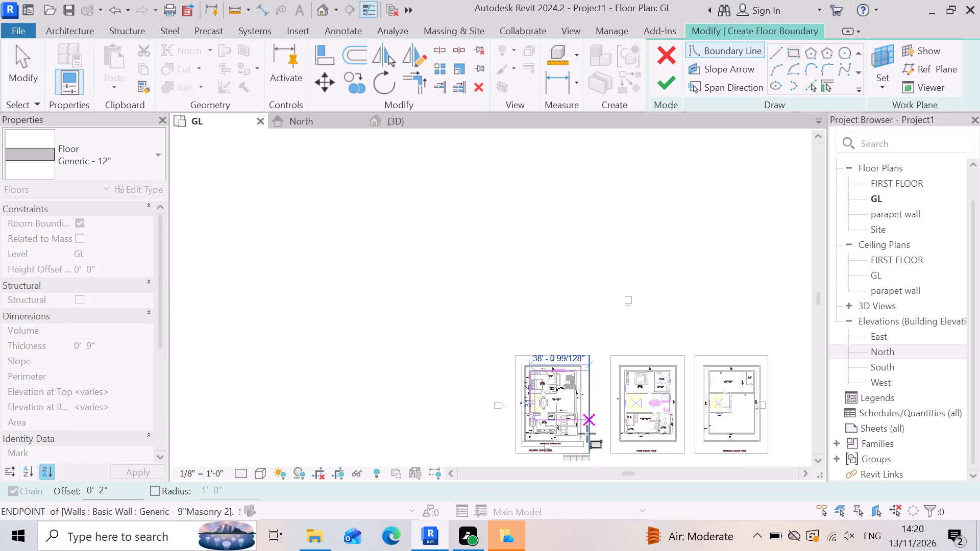
scroll(585, 462, "up", 6)
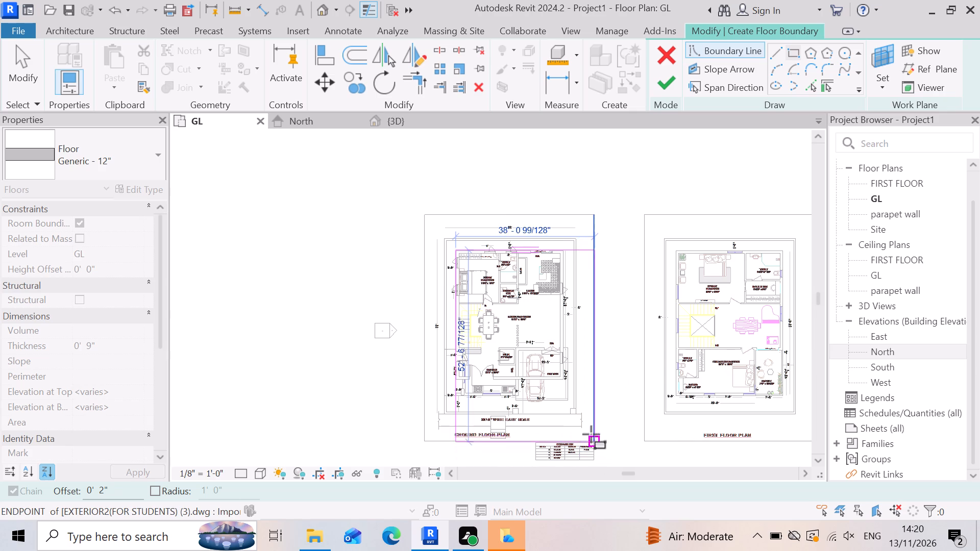
scroll(581, 425, "up", 5)
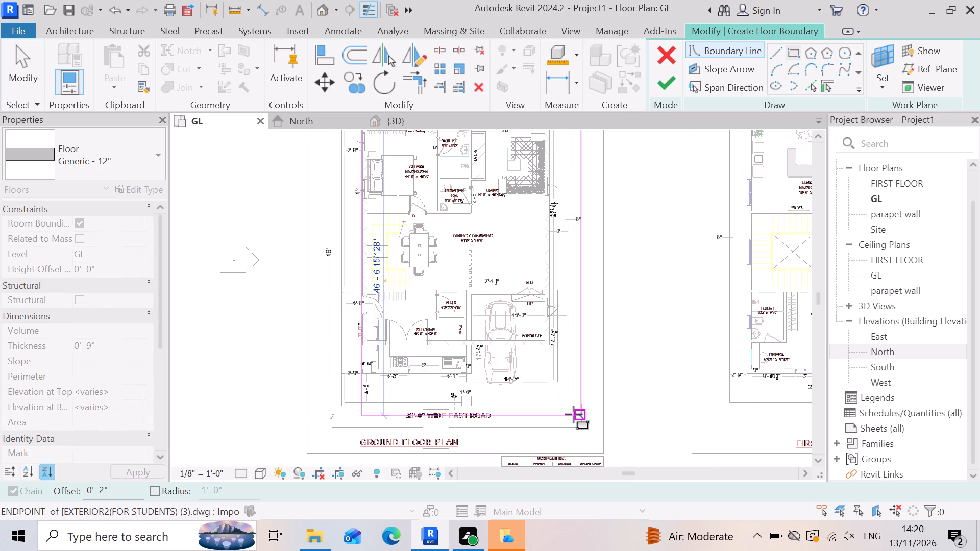
scroll(574, 414, "up", 8)
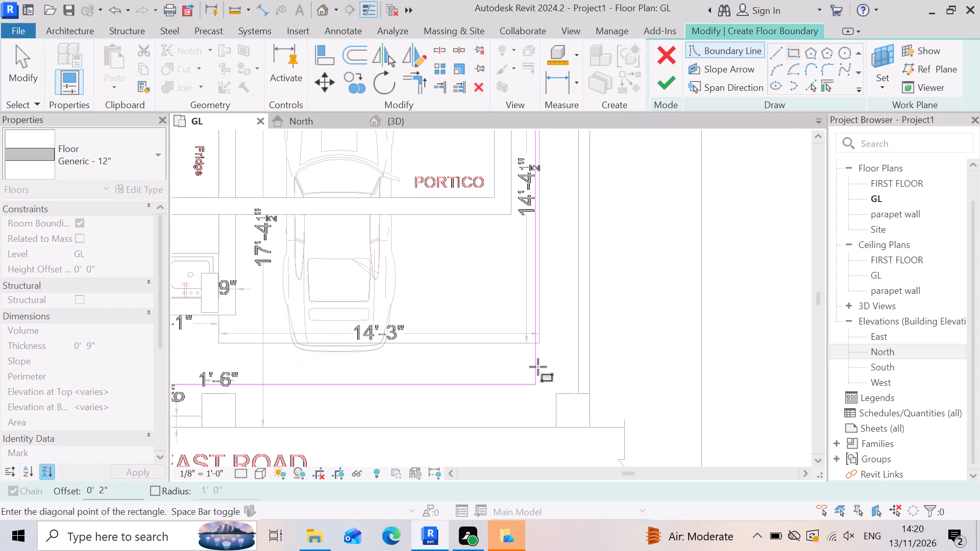
scroll(542, 357, "up", 4)
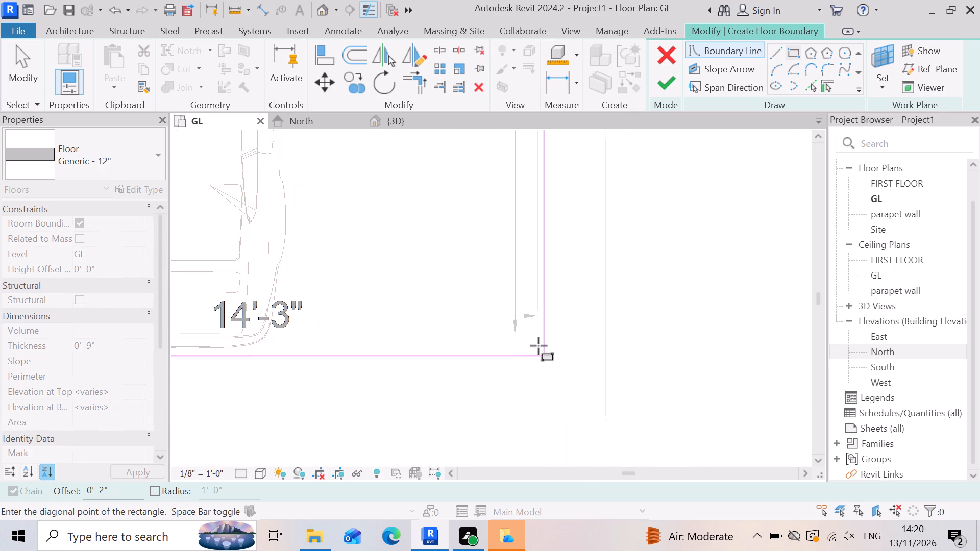
left_click(538, 334)
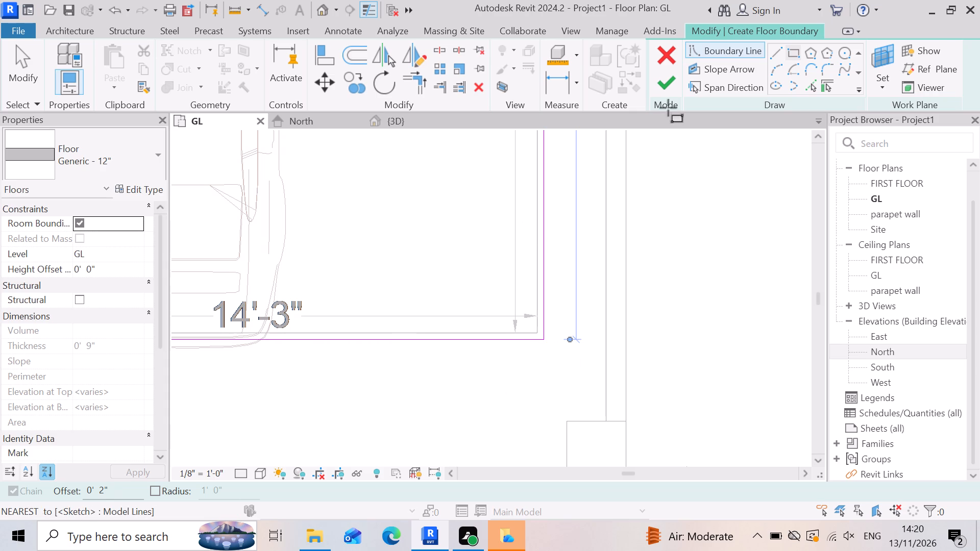
left_click(666, 83)
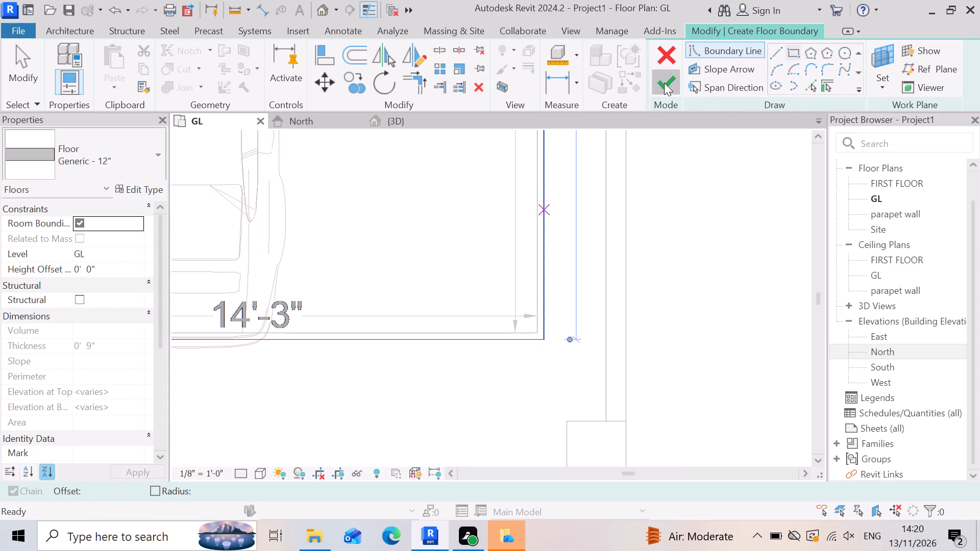
Inspect the new floor slab's edges by the kitchen in plan, and around the precast steps and front wall in 3D.
scroll(500, 266, "down", 13)
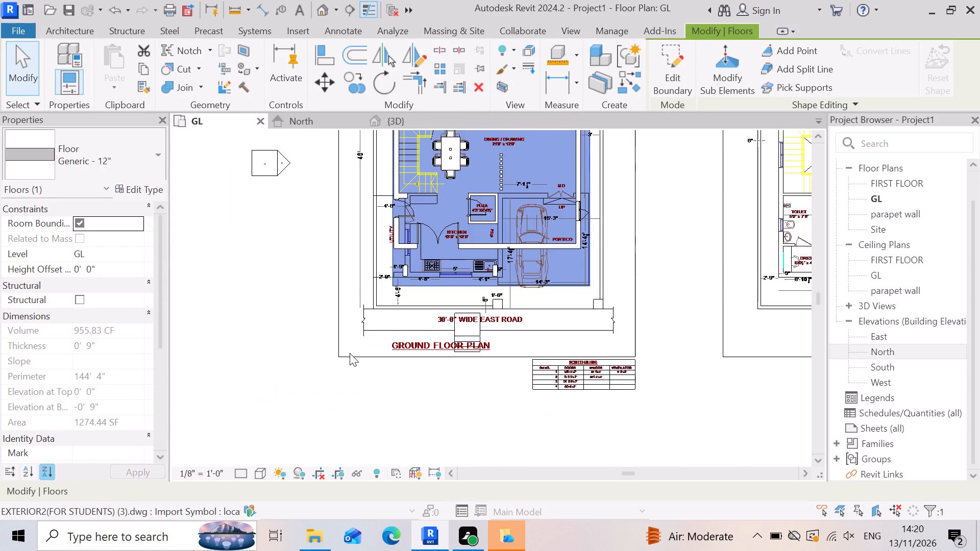
scroll(421, 275, "up", 11)
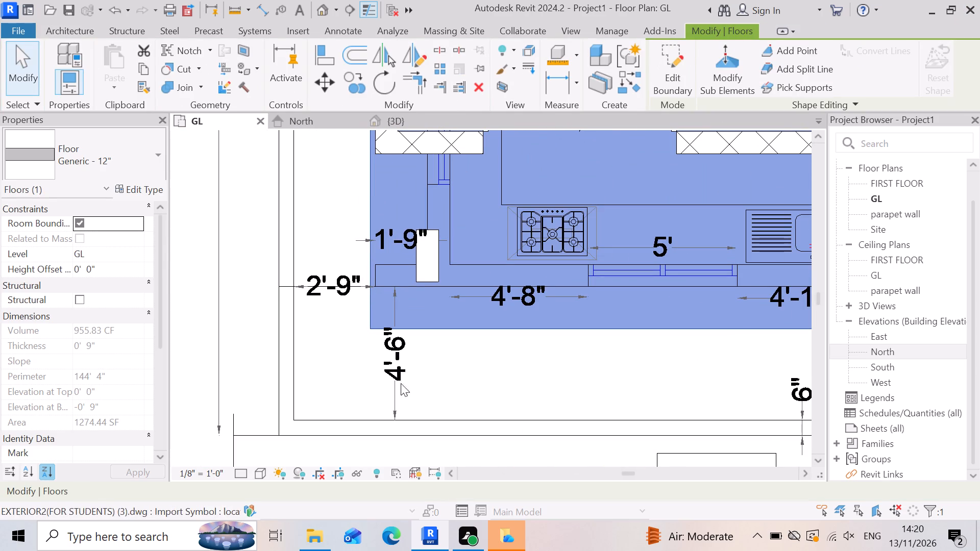
scroll(408, 274, "up", 3)
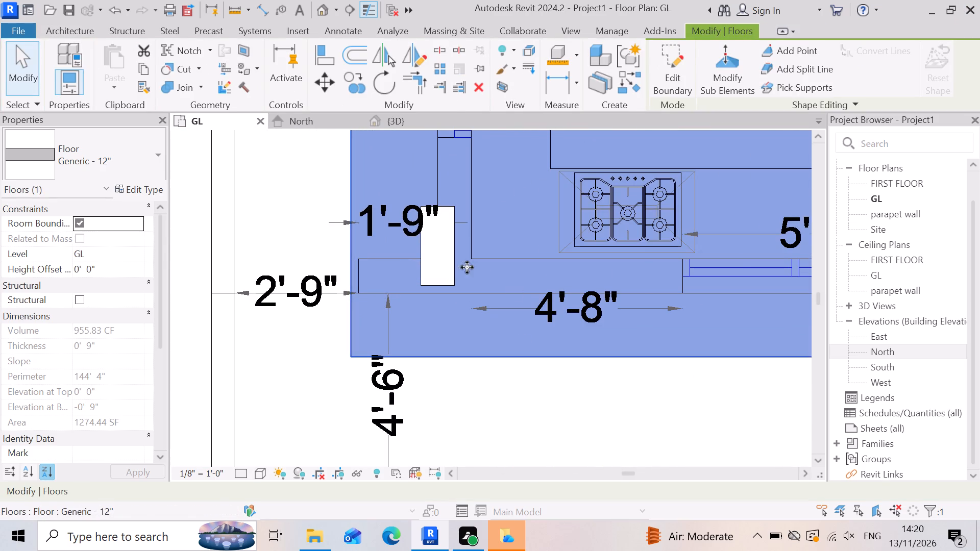
left_click(436, 121)
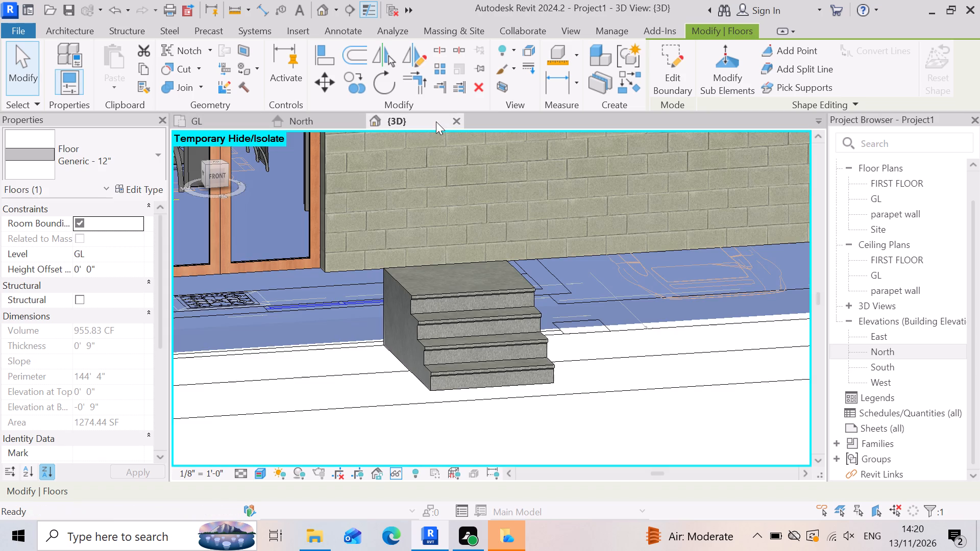
scroll(476, 285, "down", 4)
left_click(397, 402)
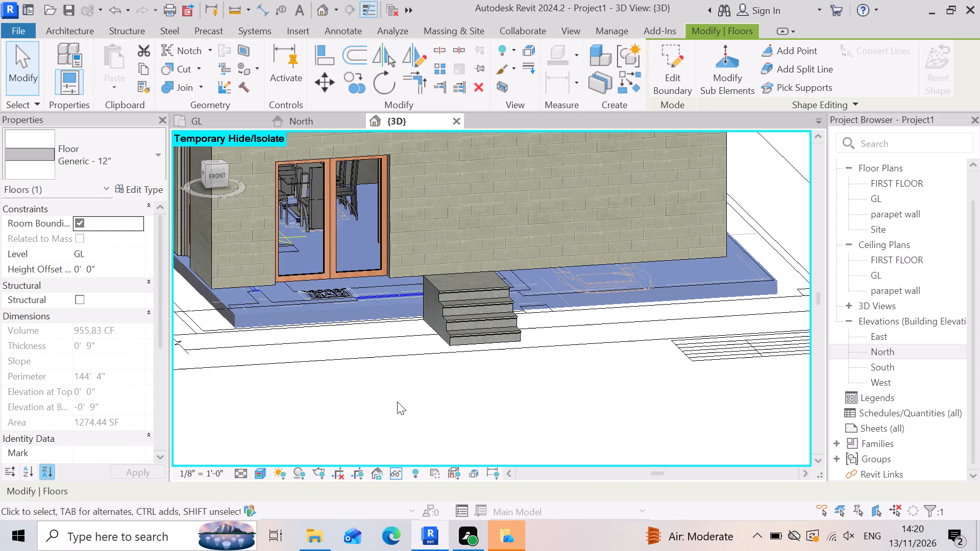
scroll(513, 218, "up", 4)
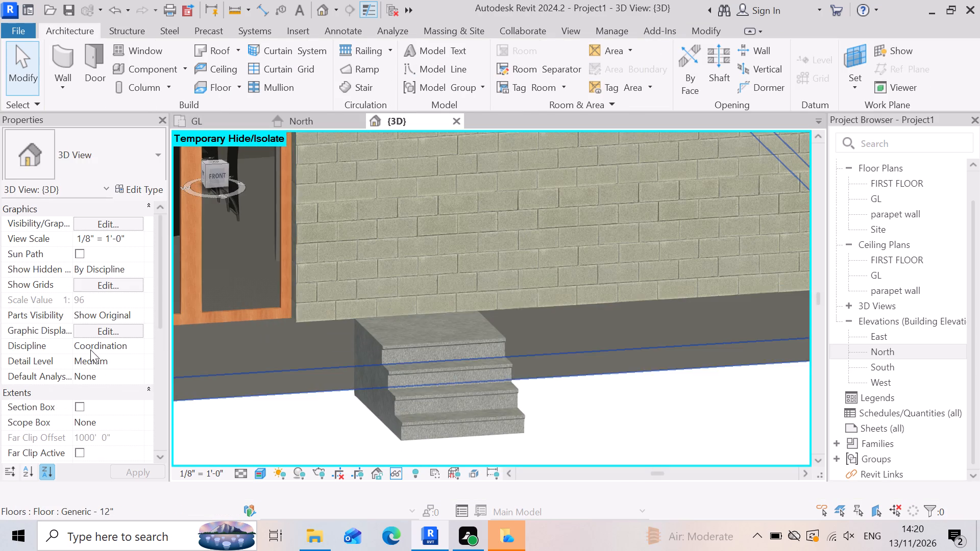
scroll(327, 382, "up", 3)
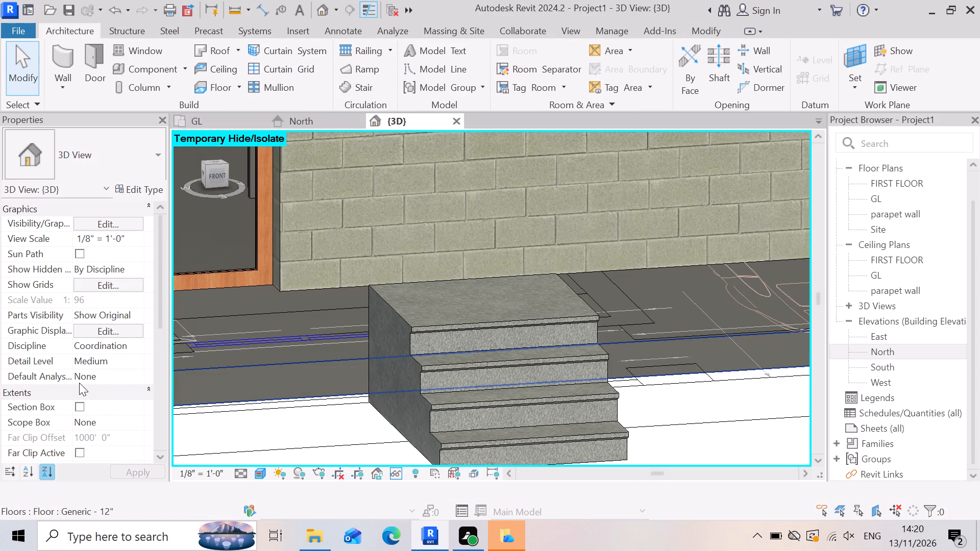
scroll(498, 297, "down", 3)
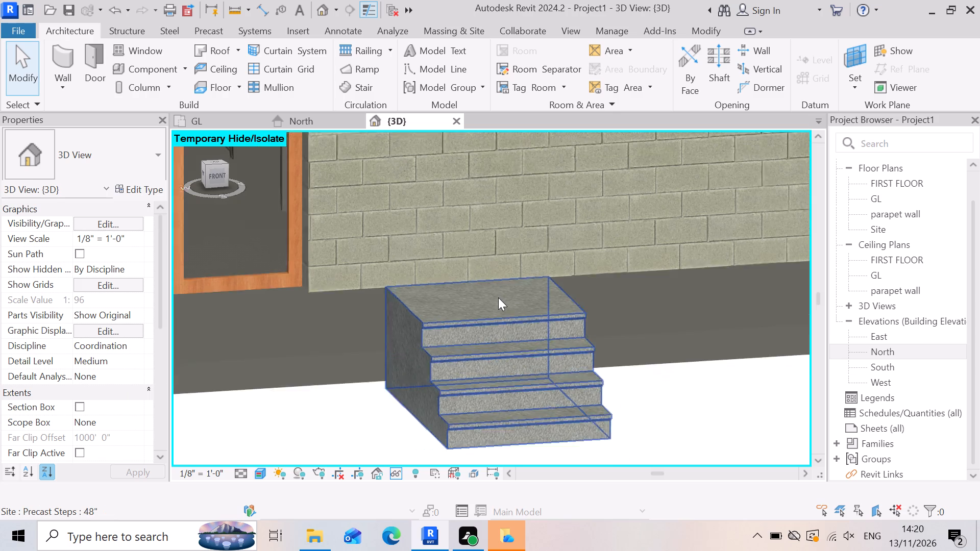
scroll(498, 297, "down", 2)
scroll(437, 337, "down", 3)
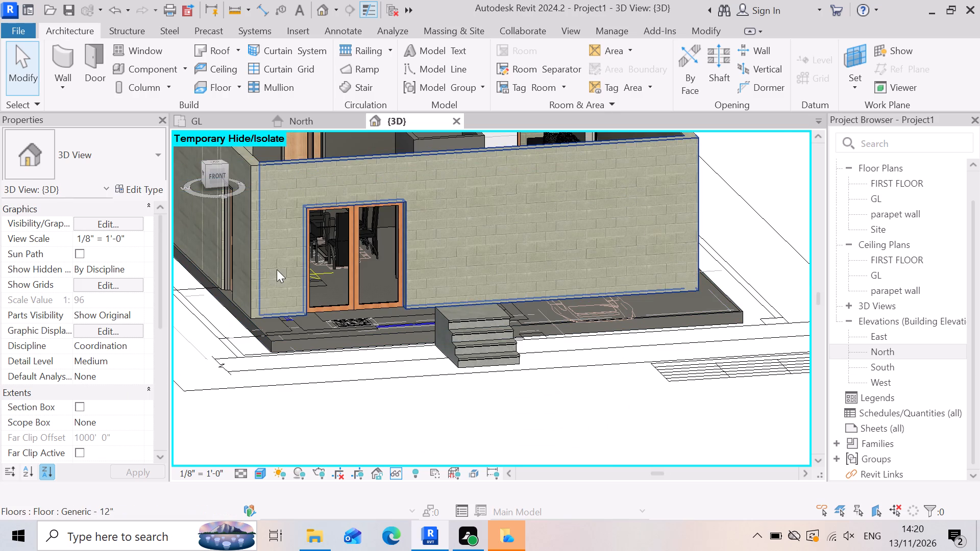
scroll(428, 349, "up", 2)
scroll(496, 391, "up", 3)
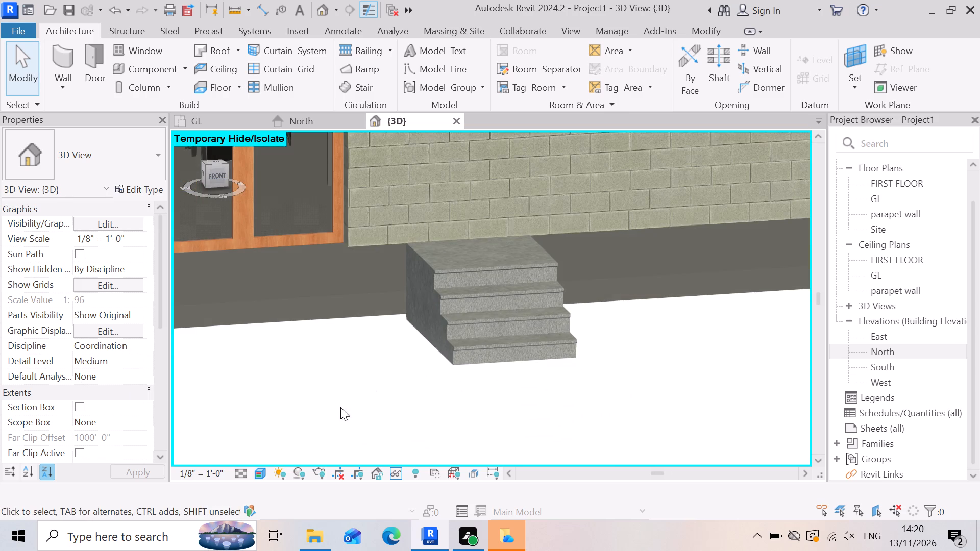
scroll(390, 403, "down", 4)
scroll(399, 333, "up", 3)
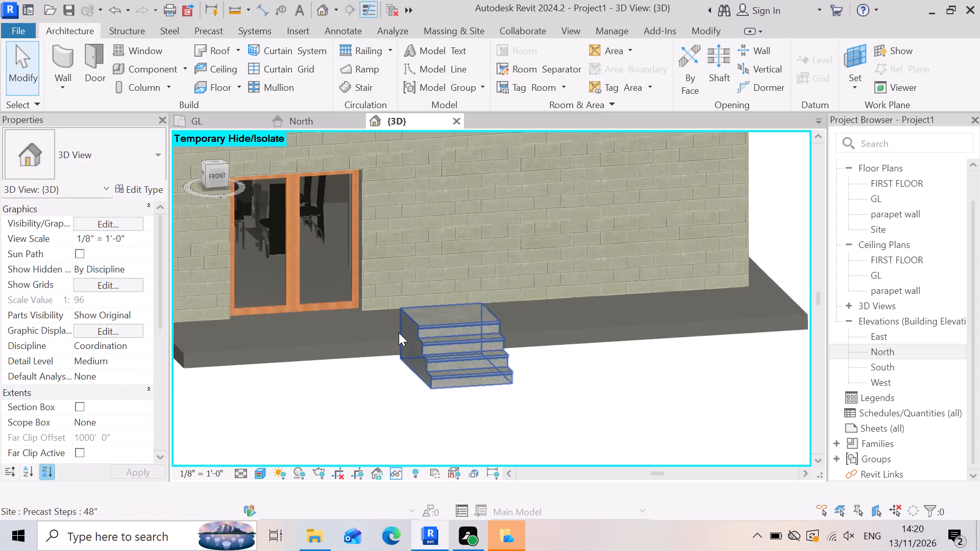
scroll(314, 351, "up", 3)
scroll(360, 356, "up", 4)
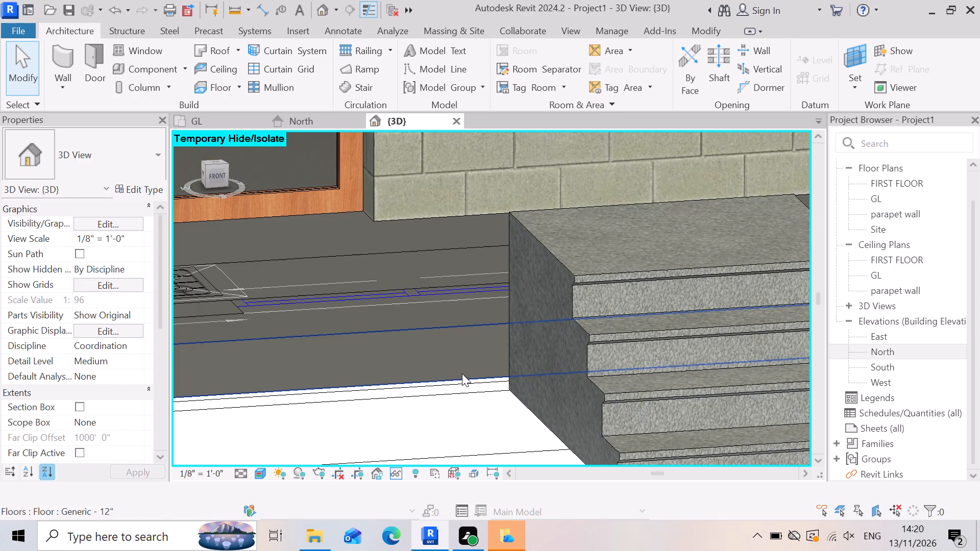
Select the new Generic - 12" floor slab in the 3D view, beside the precast entrance steps.
left_click(480, 348)
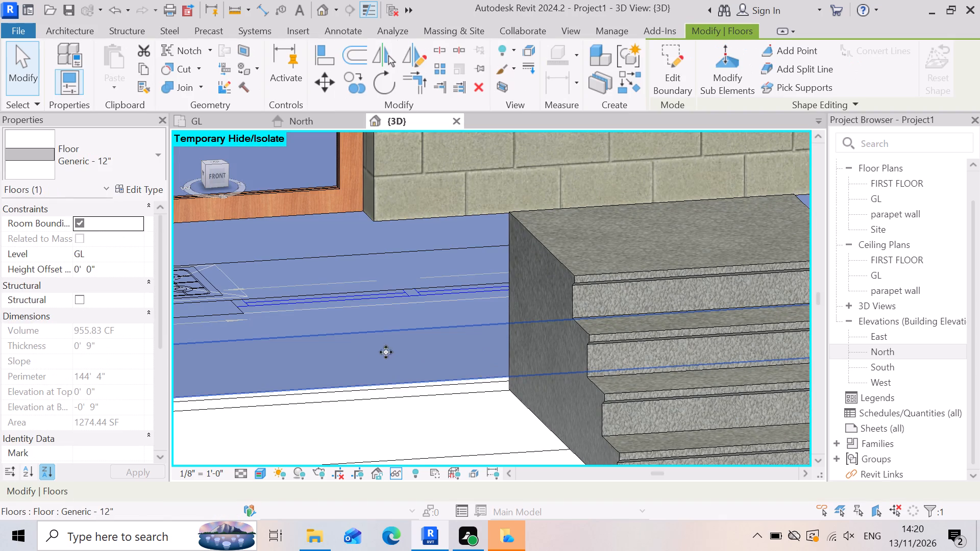
scroll(393, 349, "down", 5)
scroll(455, 375, "down", 3)
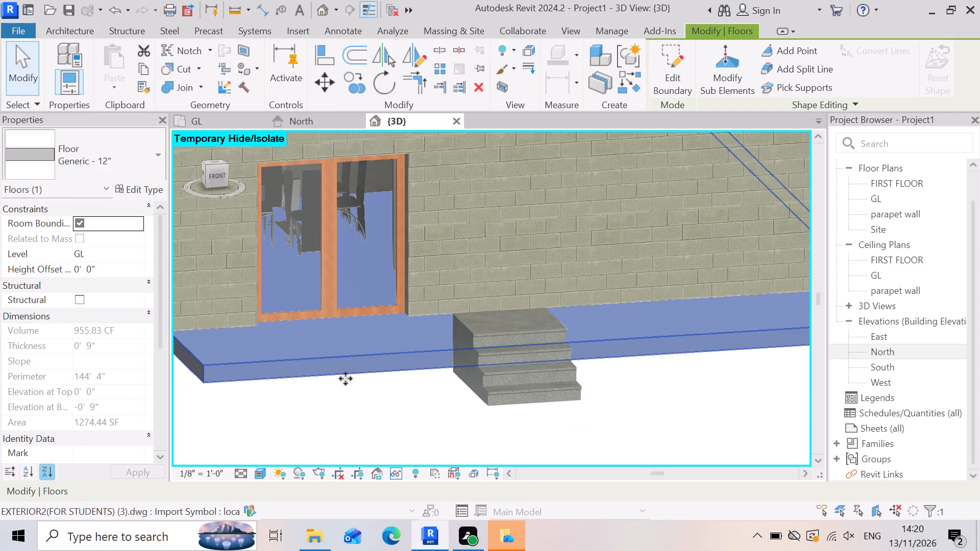
left_click(341, 375)
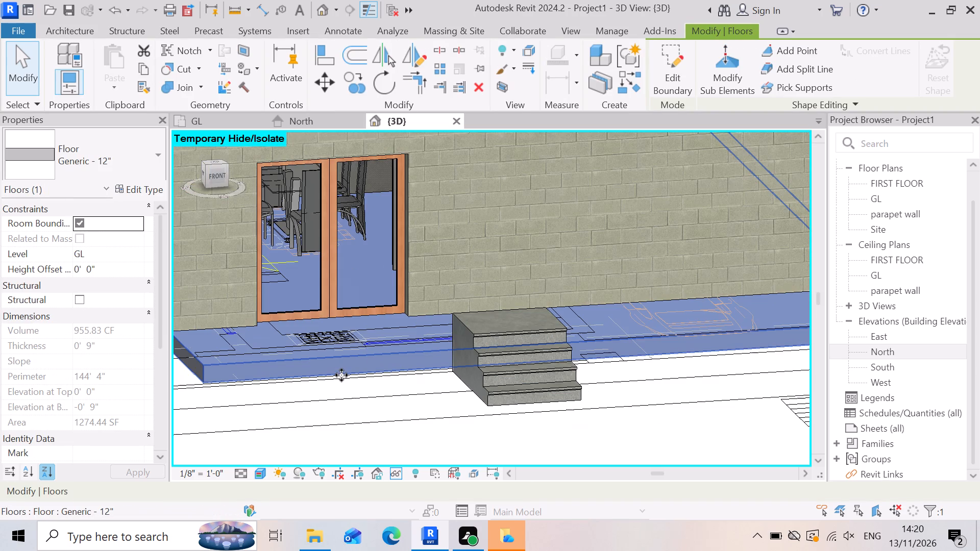
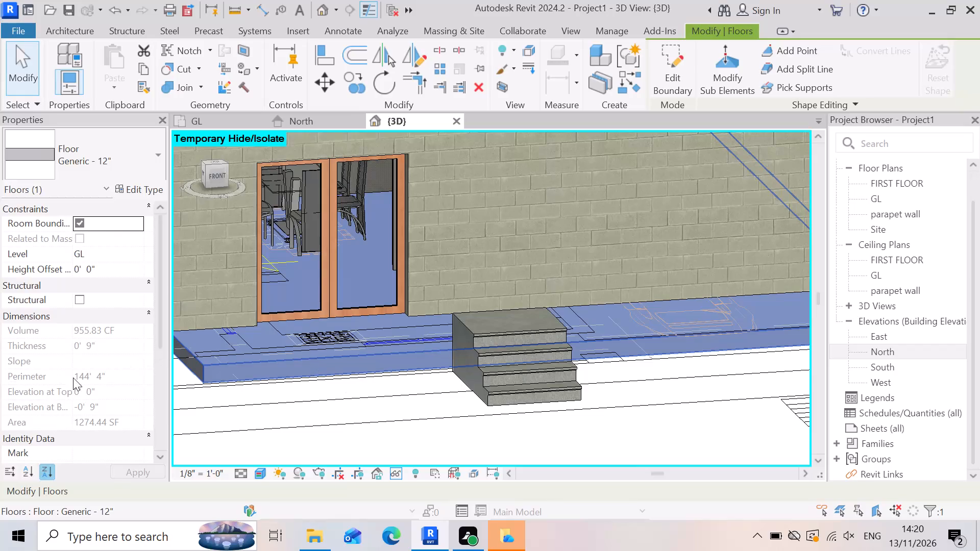
Set the Generic - 12" floor slab's Height Offset From Level to 1' 0".
left_click(104, 268)
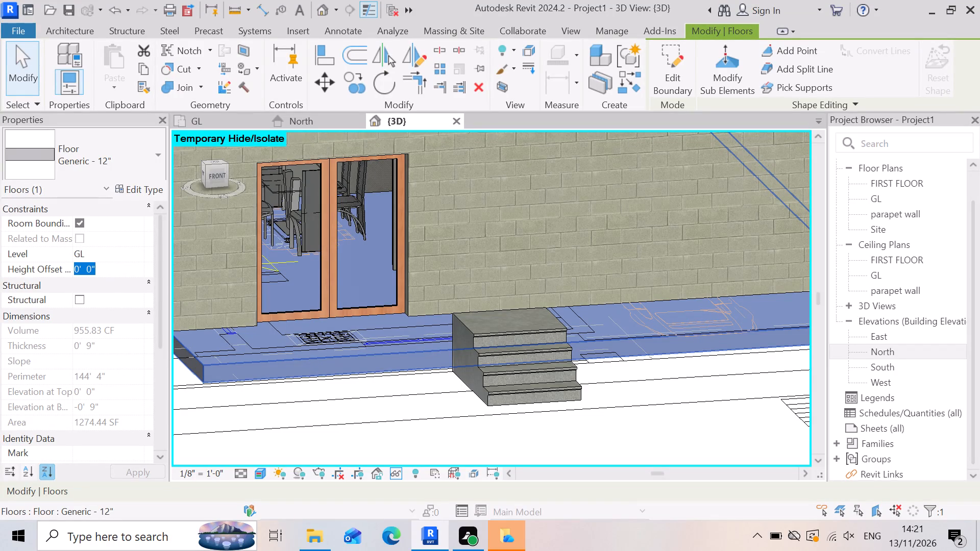
key("1")
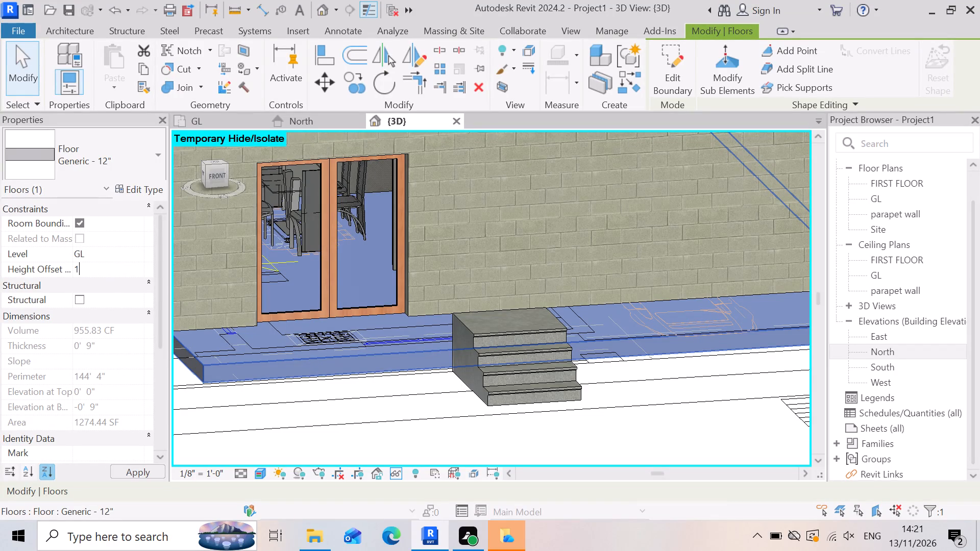
key("apostrophe")
key("Return")
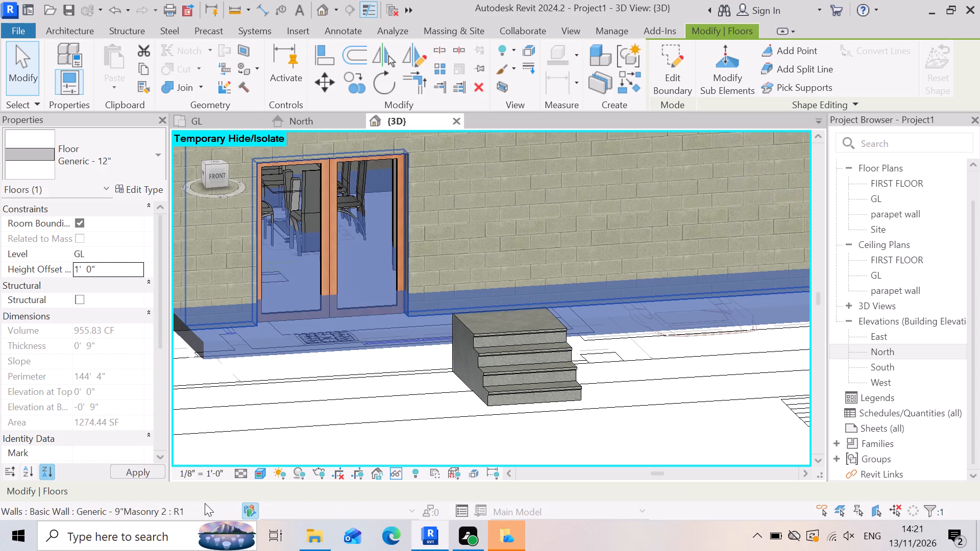
left_click(145, 483)
left_click(414, 395)
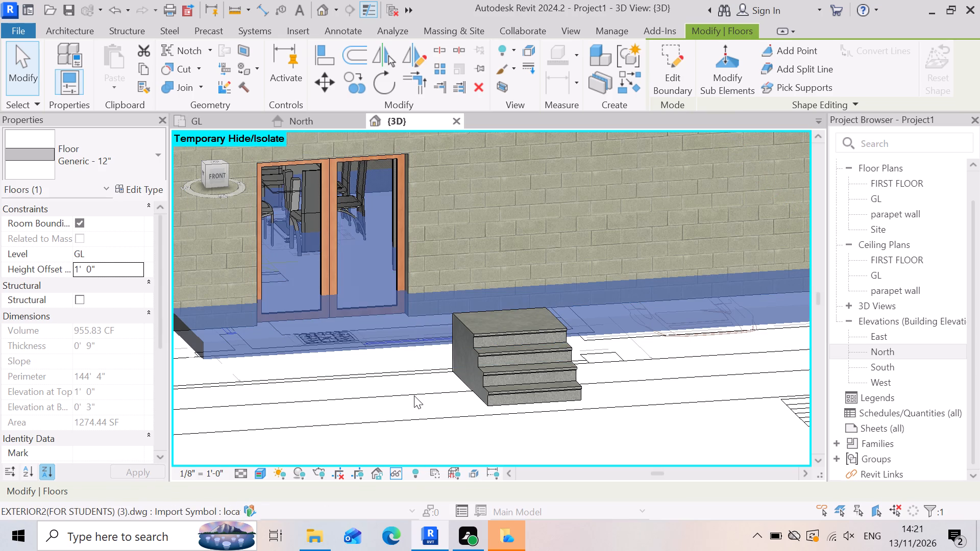
Nudge the 48" precast steps toward the house until they run into the slab's front edge.
scroll(178, 286, "up", 2)
scroll(476, 446, "down", 2)
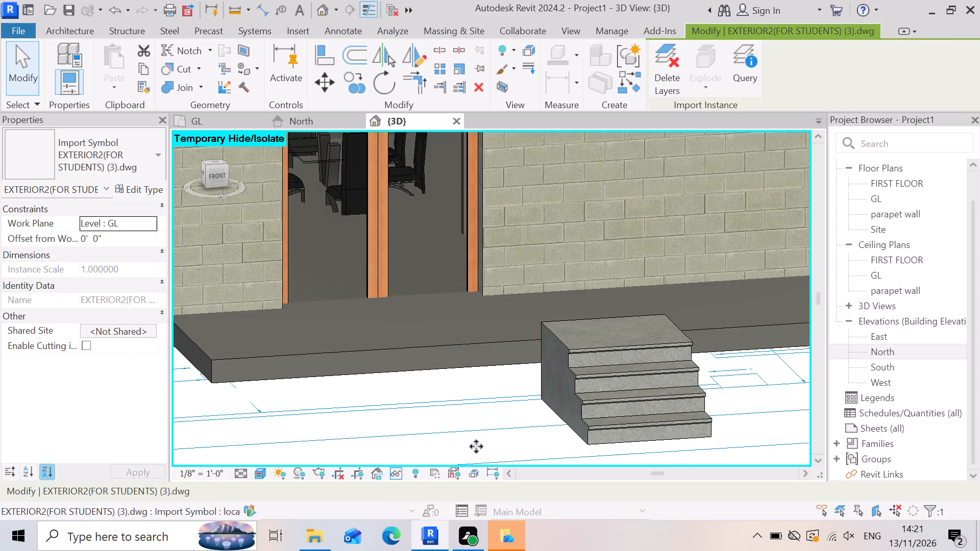
scroll(613, 455, "up", 2)
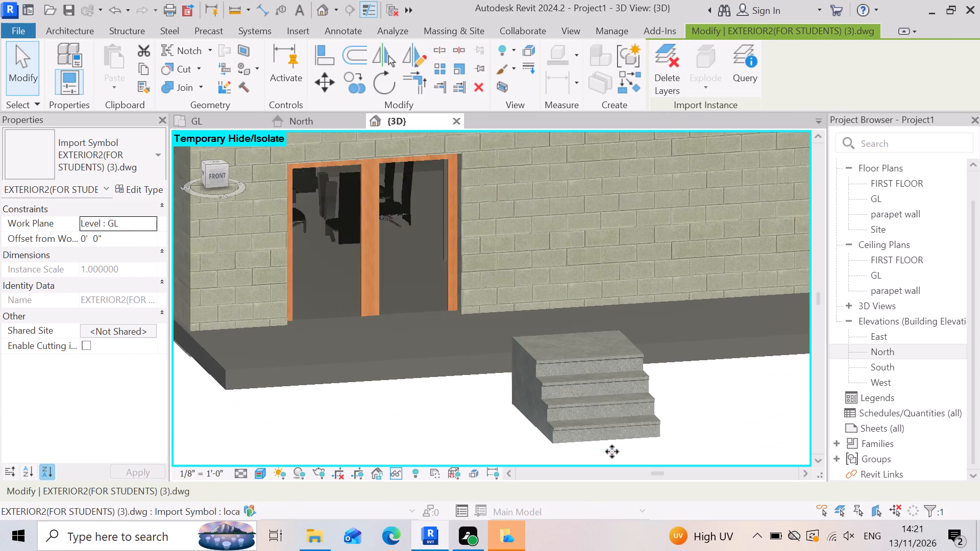
left_click(561, 393)
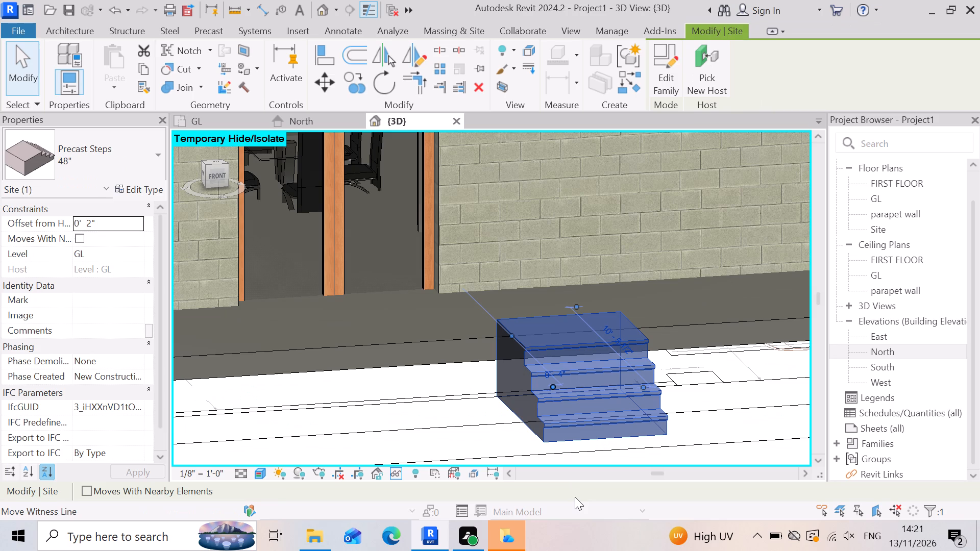
key("Up")
key("Up")
key("Up")
key("Up")
key("Up")
key("Up")
key("Up")
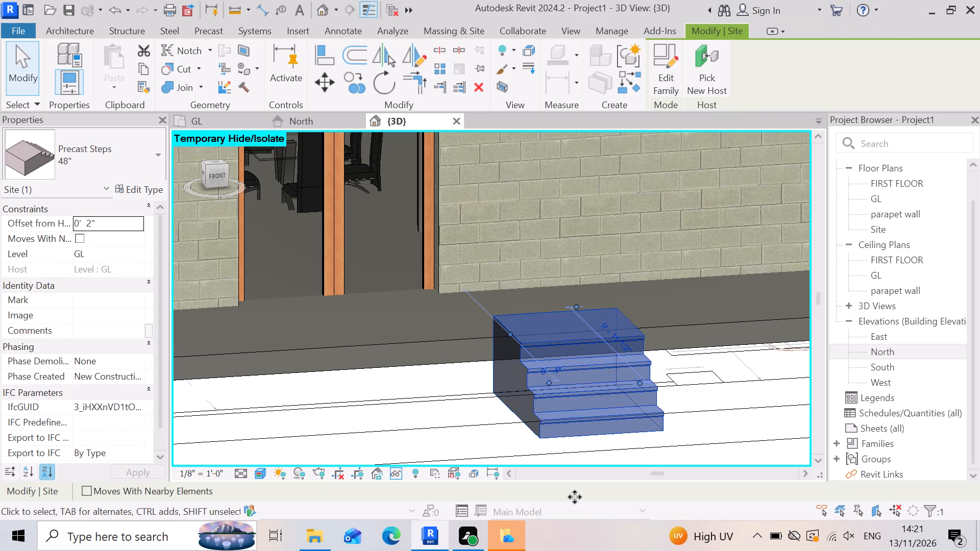
key("Up")
key("Up")
key("Up")
key("Up")
key("Up")
key("Up")
key("Up")
key("Up")
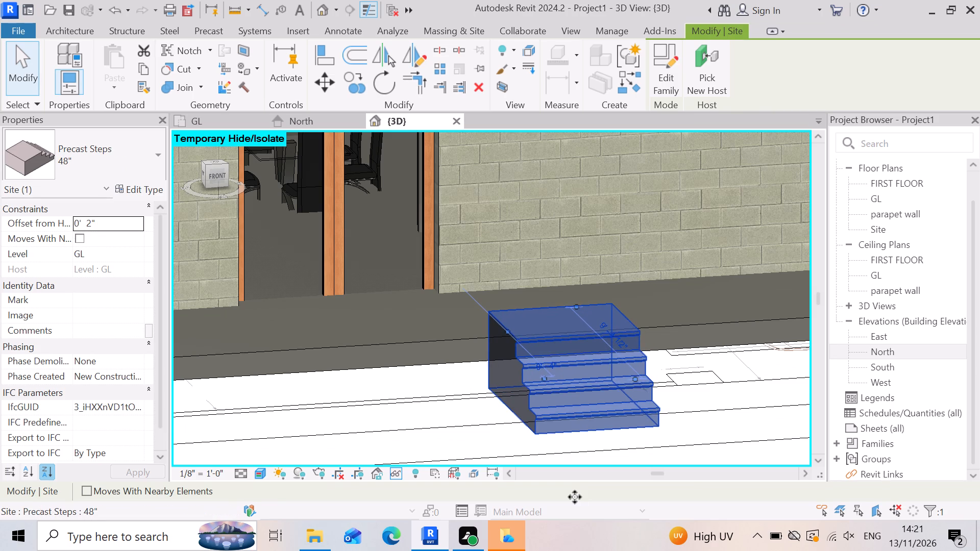
key("Up")
key("Up")
key("Up")
key("Up")
key("Up")
key("Up")
key("Up")
key("Up")
key("Up")
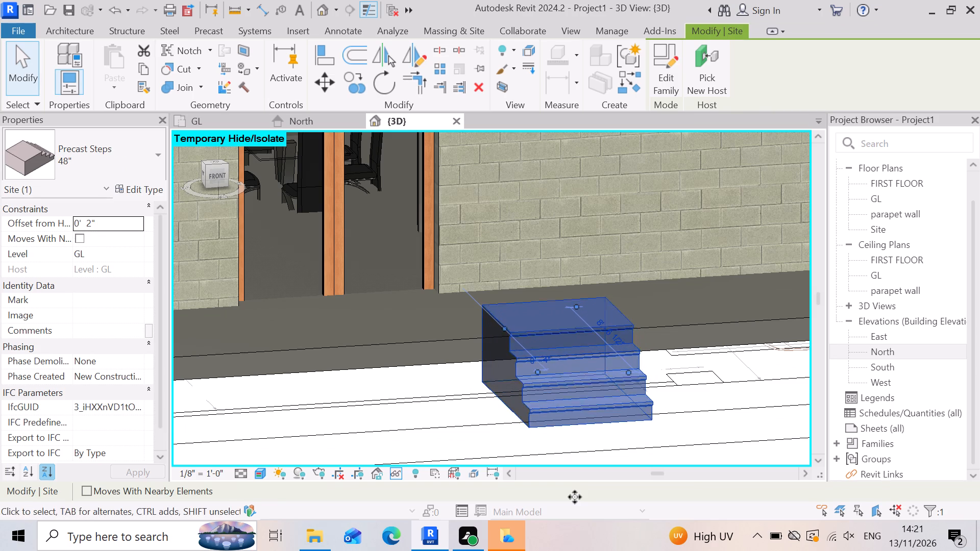
key("Up")
key("Up")
key("Up")
key("Up")
key("Up")
key("Up")
key("Up")
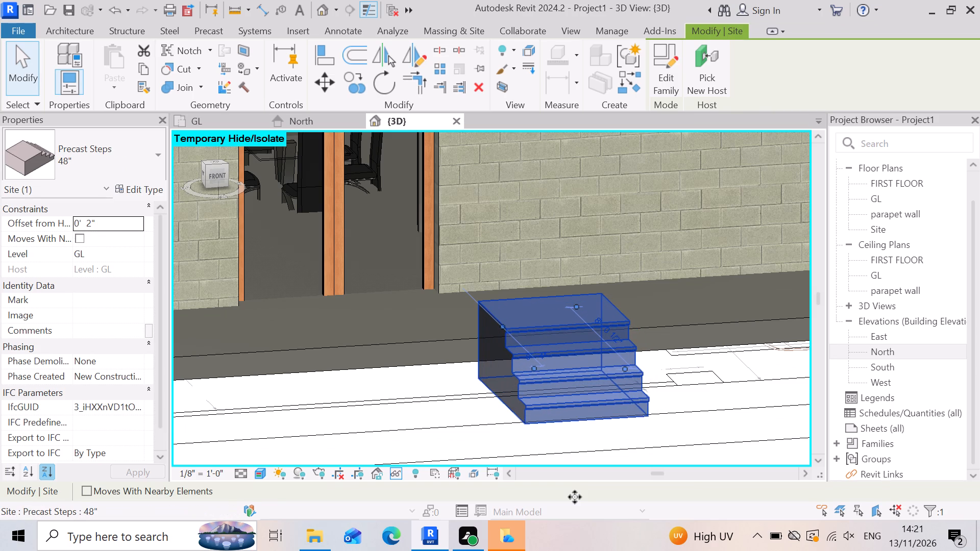
key("Up")
key("Up")
key("Up")
key("Up")
key("Up")
key("Up")
key("Up")
key("Up")
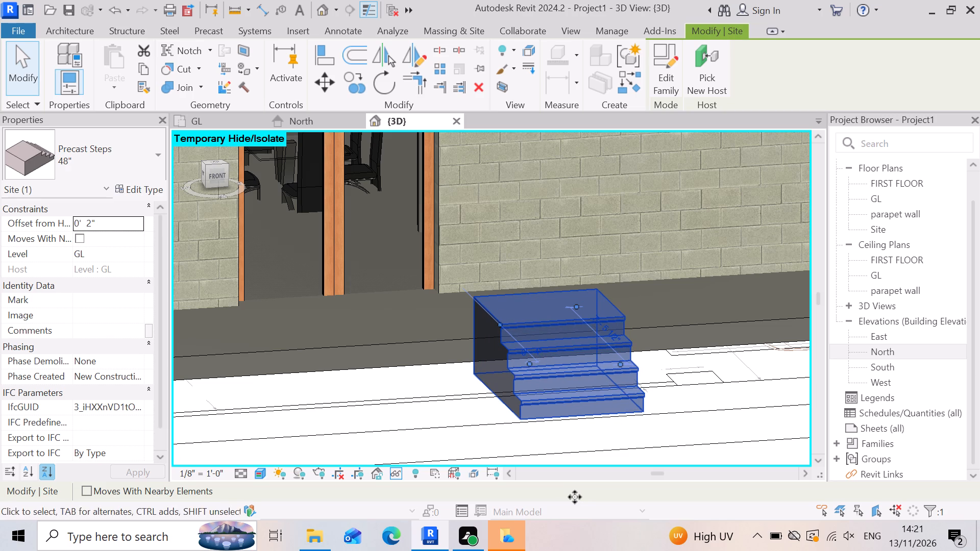
key("Up")
key("Up")
key("Up")
key("Up")
key("Up")
key("Up")
key("Up")
key("Up")
key("Up")
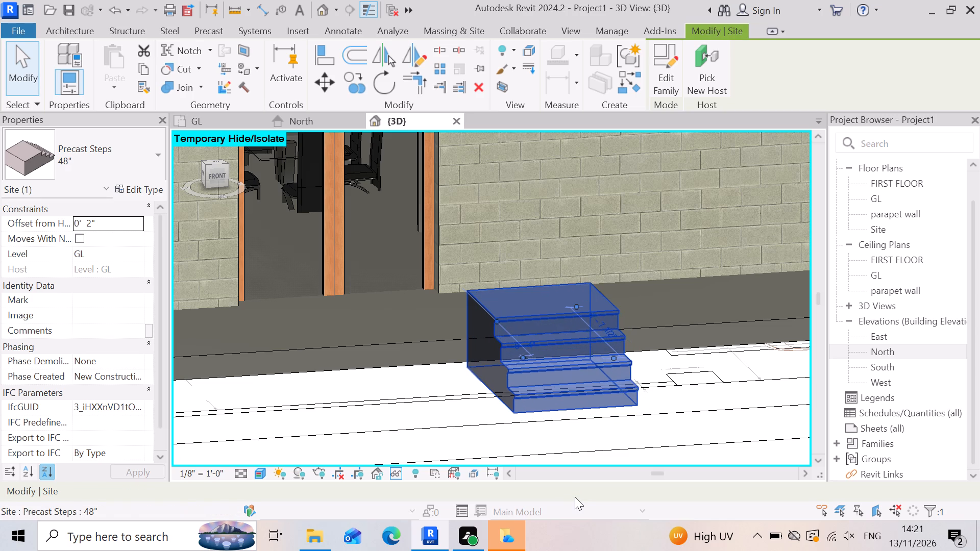
Nudge the precast steps along the slab's front edge, away from the double door, and slightly further toward the wall.
key("Right")
key("Right")
key("Right")
key("Right")
key("Right")
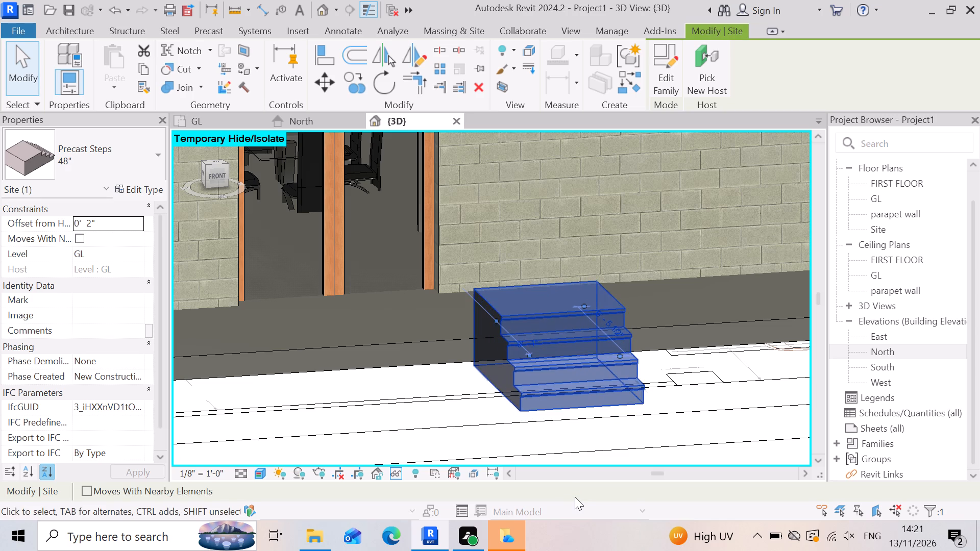
key("Right")
key("Right")
key("Right")
key("Right")
key("Right")
key("Right")
key("Right")
key("Right")
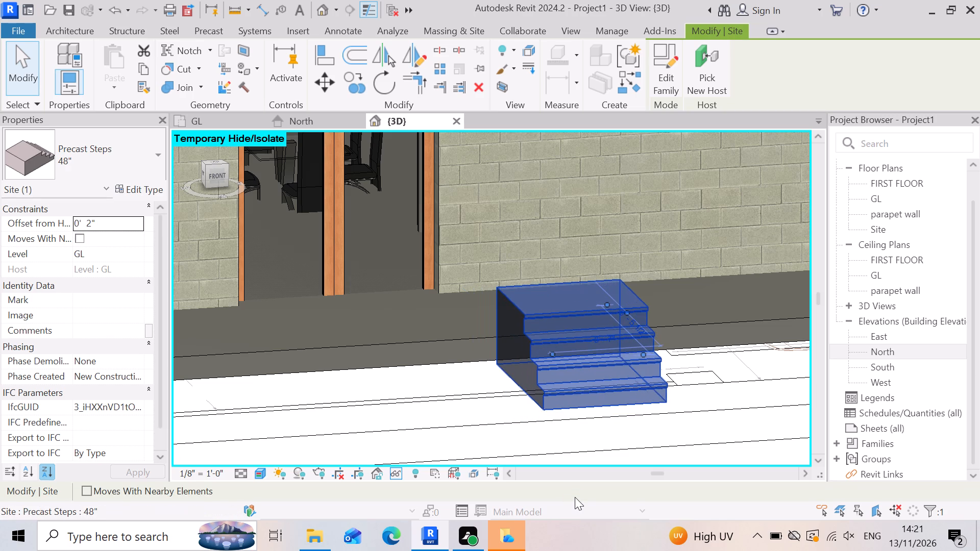
key("Right")
key("Right")
key("Right")
key("Right")
key("Up")
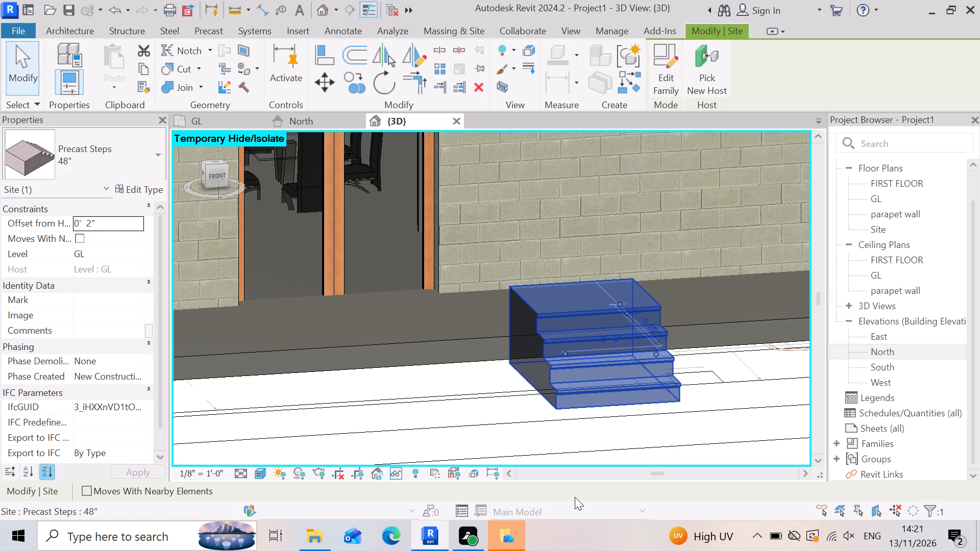
key("Up")
key("Up")
key("Up")
key("Up")
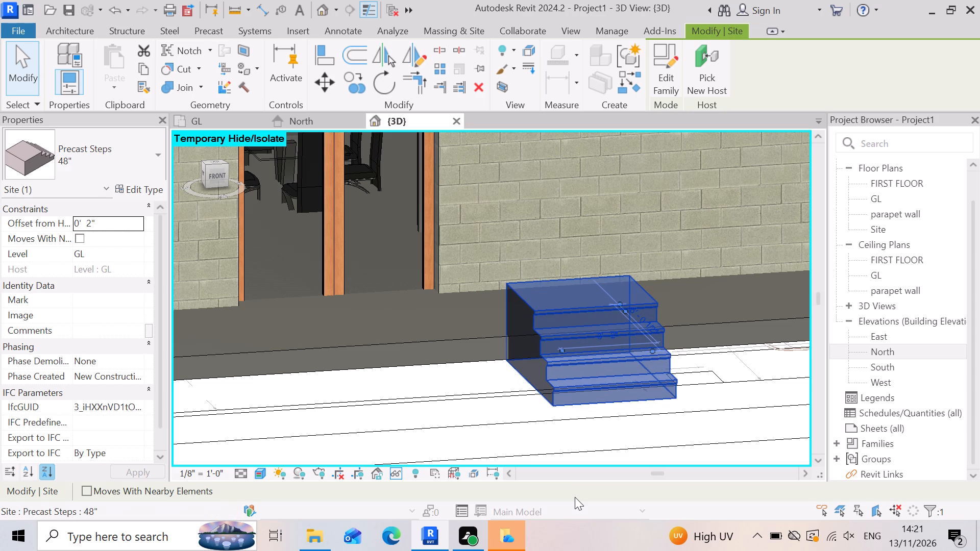
key("Escape")
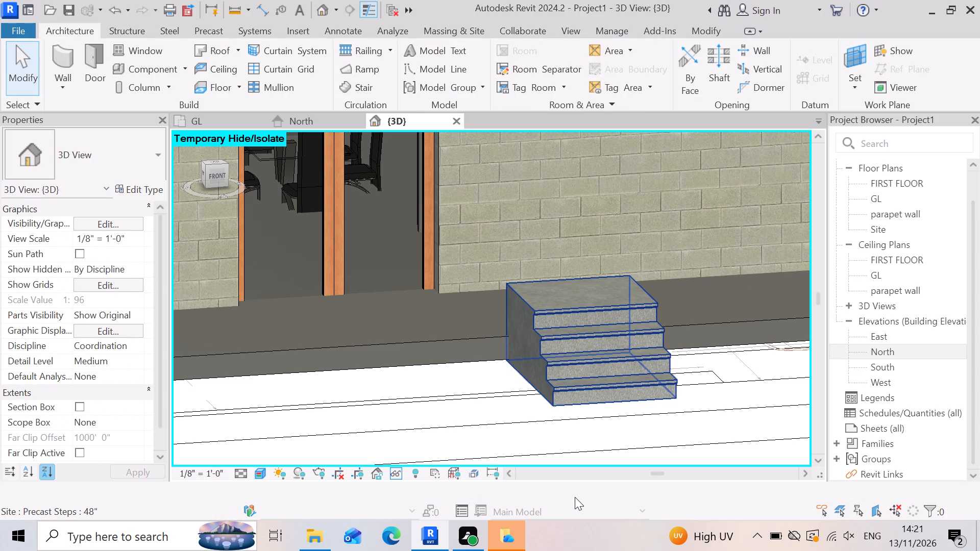
Fine-tune the precast steps' position by nudging them slightly back out from the front wall.
scroll(572, 344, "down", 6)
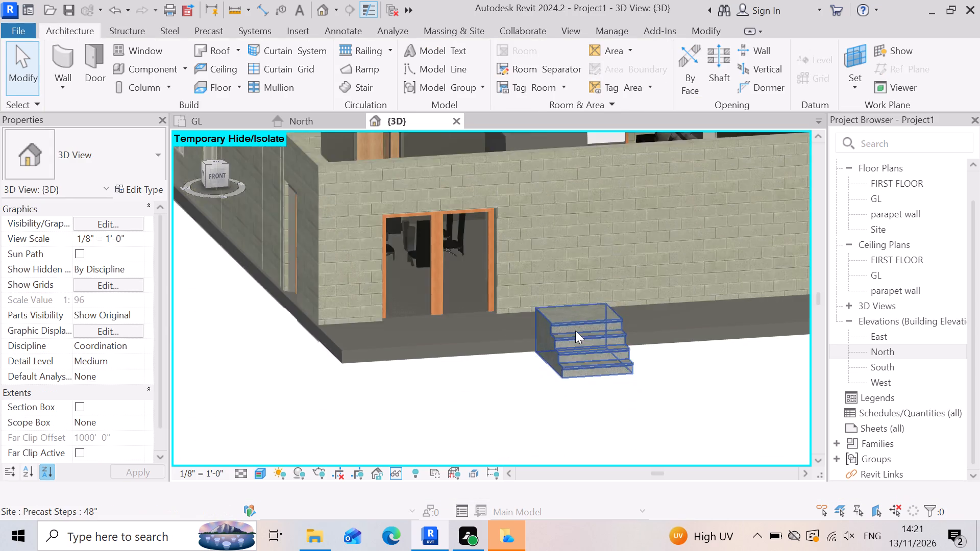
scroll(575, 331, "down", 2)
left_click(362, 374)
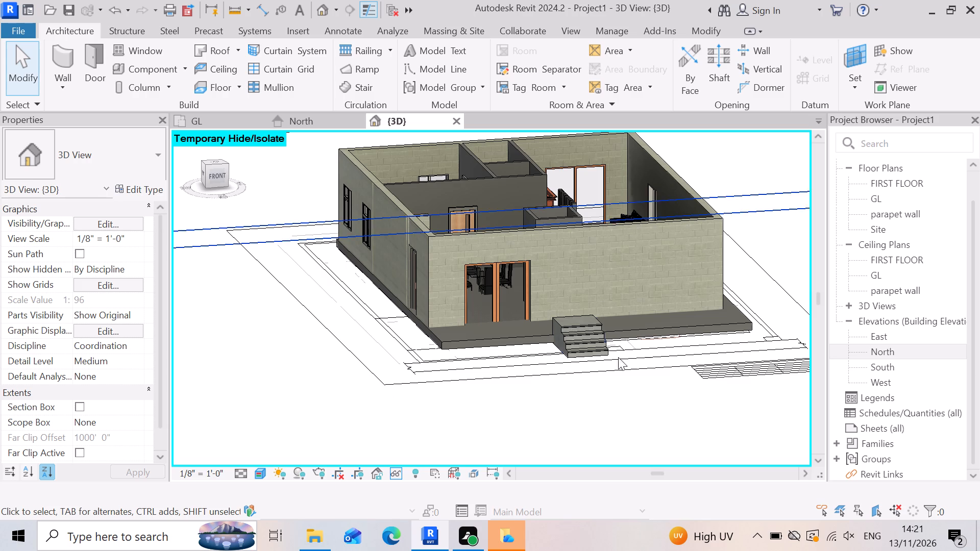
scroll(675, 328, "up", 3)
scroll(595, 358, "up", 3)
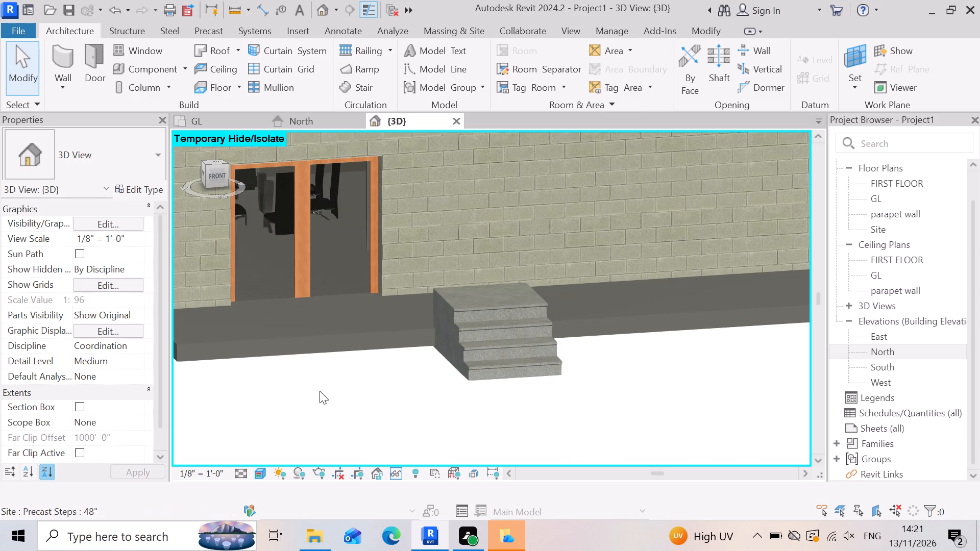
left_click(450, 362)
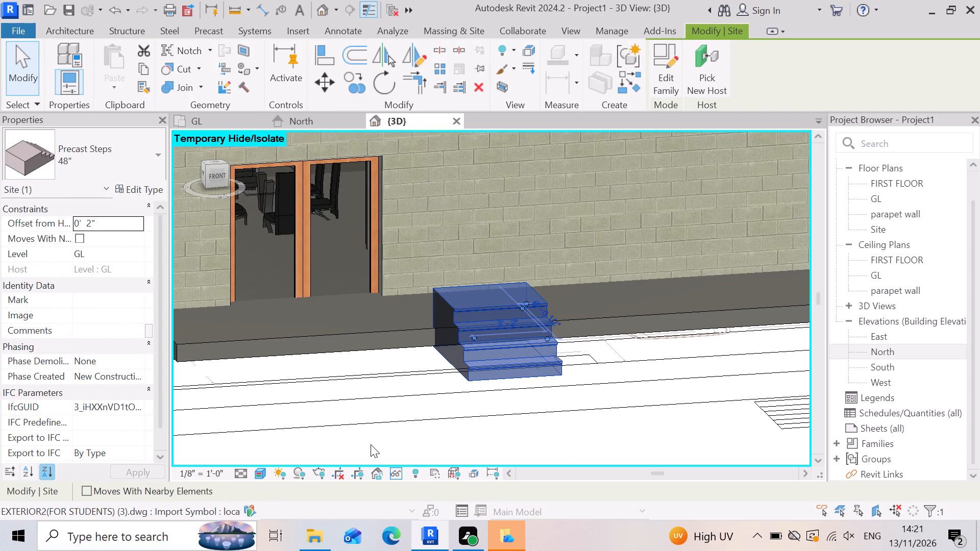
key("Down")
key("Down")
key("Down")
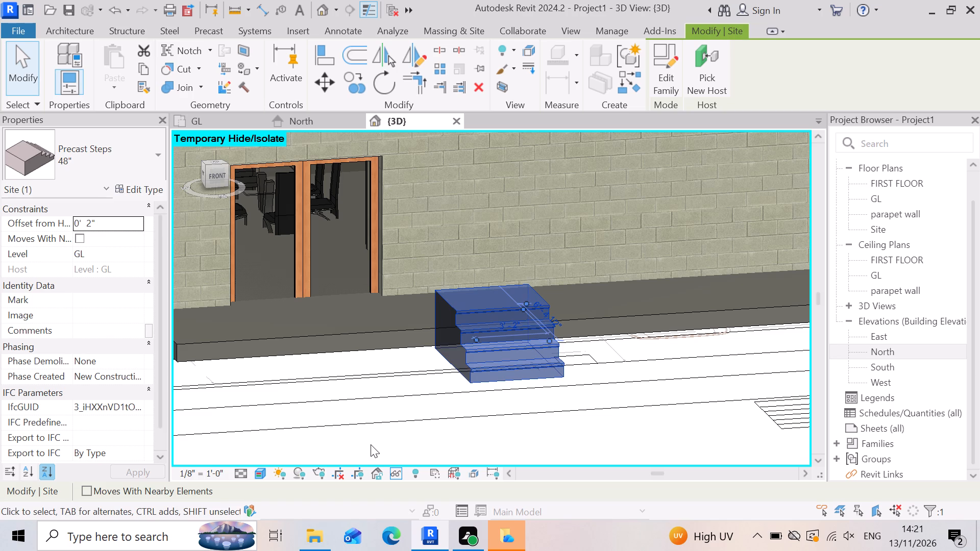
key("Down")
key("Up")
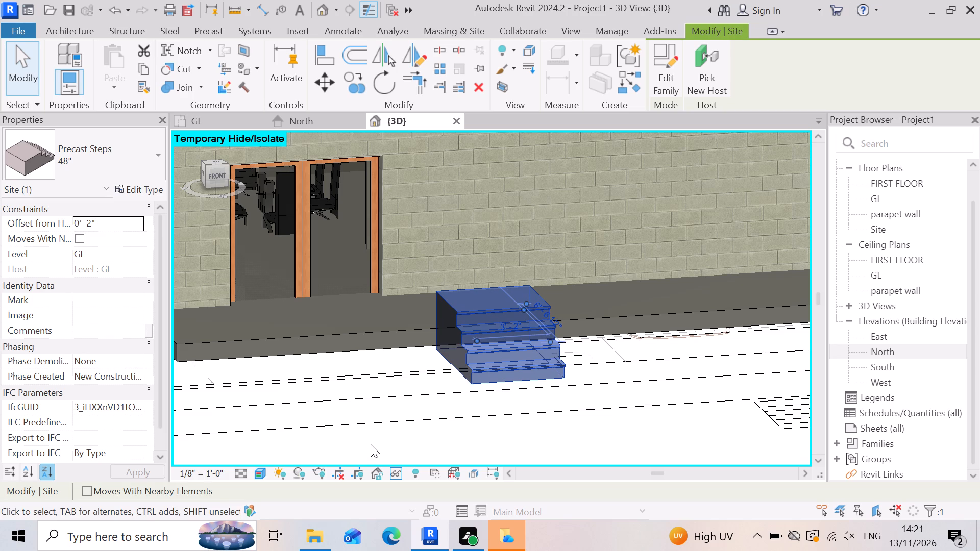
scroll(509, 329, "down", 4)
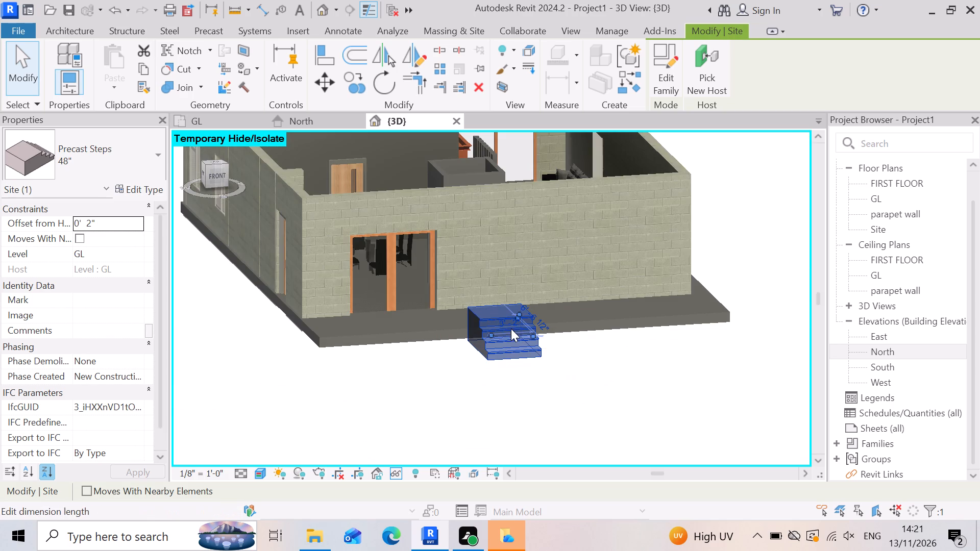
left_click(495, 400)
Reset the temporary hide/isolate in the 3D view to bring back the hidden portico elements.
scroll(497, 354, "up", 3)
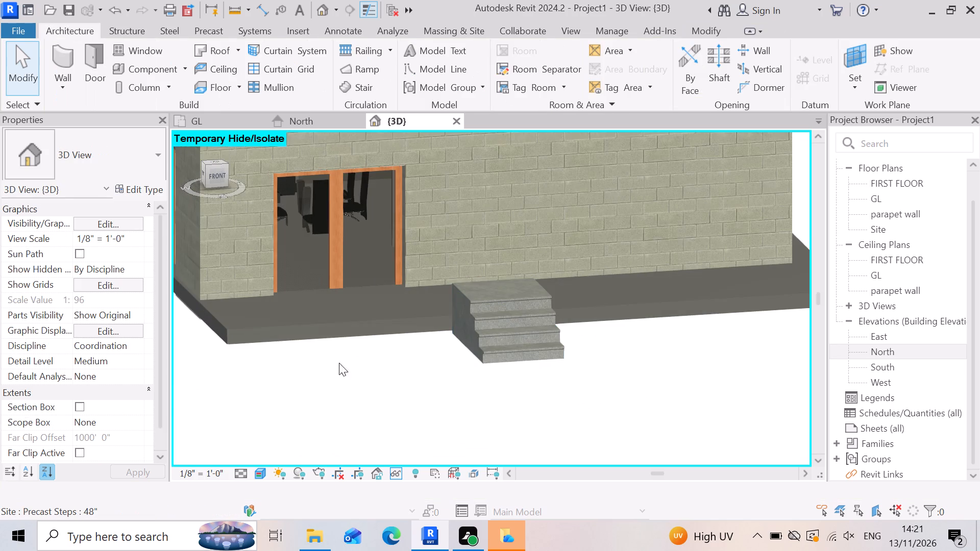
scroll(469, 304, "up", 4)
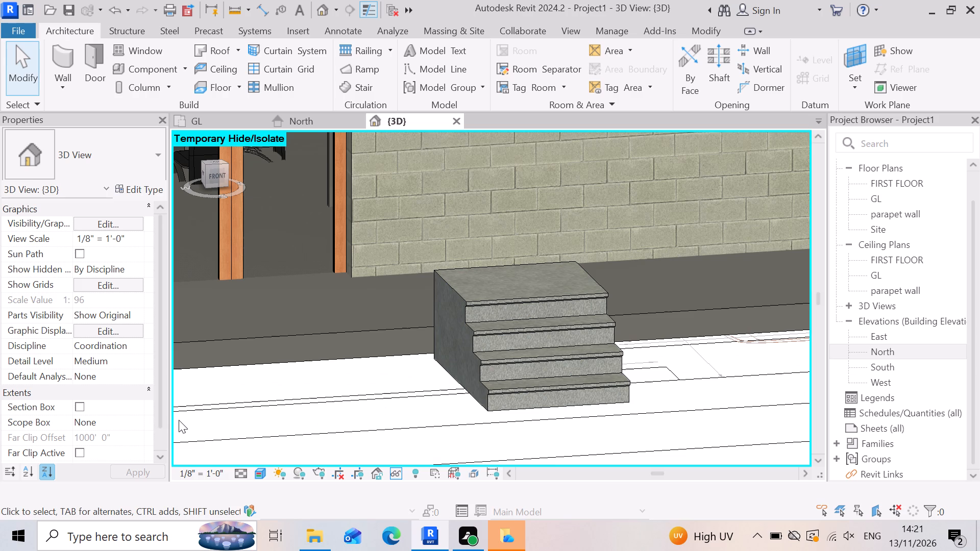
scroll(639, 363, "up", 2)
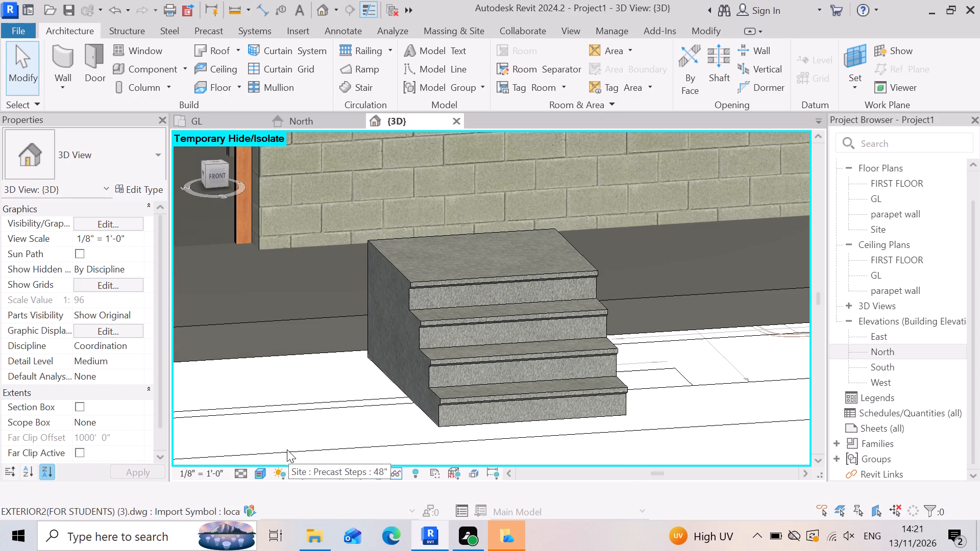
scroll(591, 358, "down", 4)
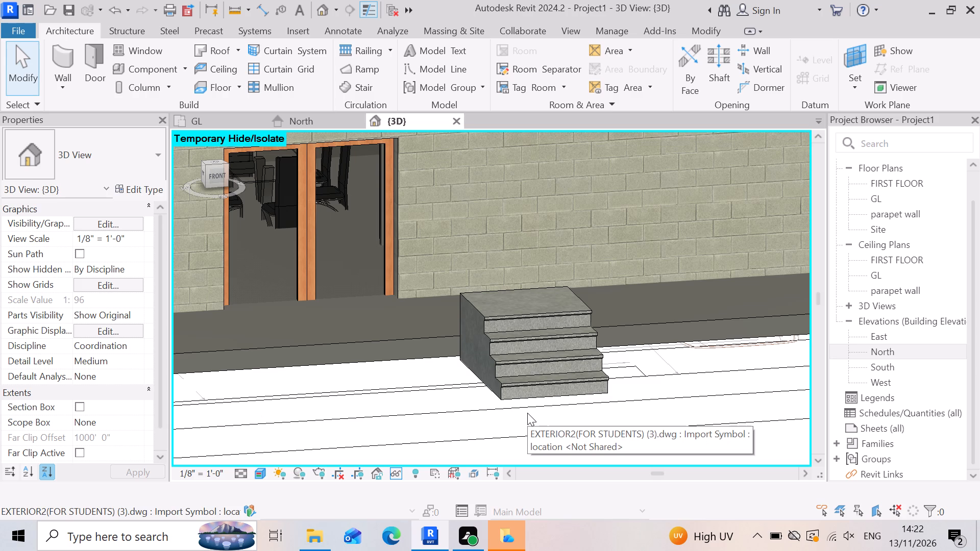
type("HR")
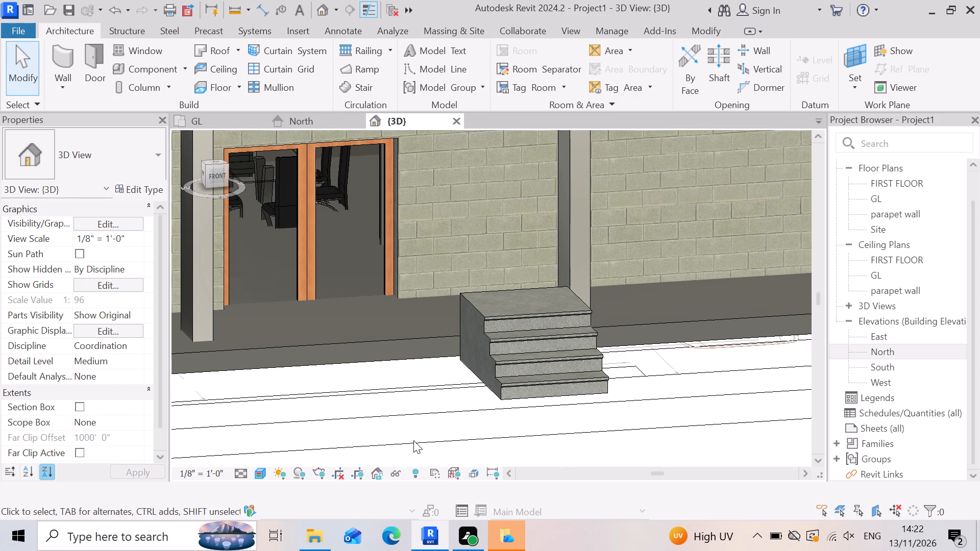
Check which size types the Precast Steps family offers for the steps at the slab's front edge.
scroll(524, 365, "up", 5)
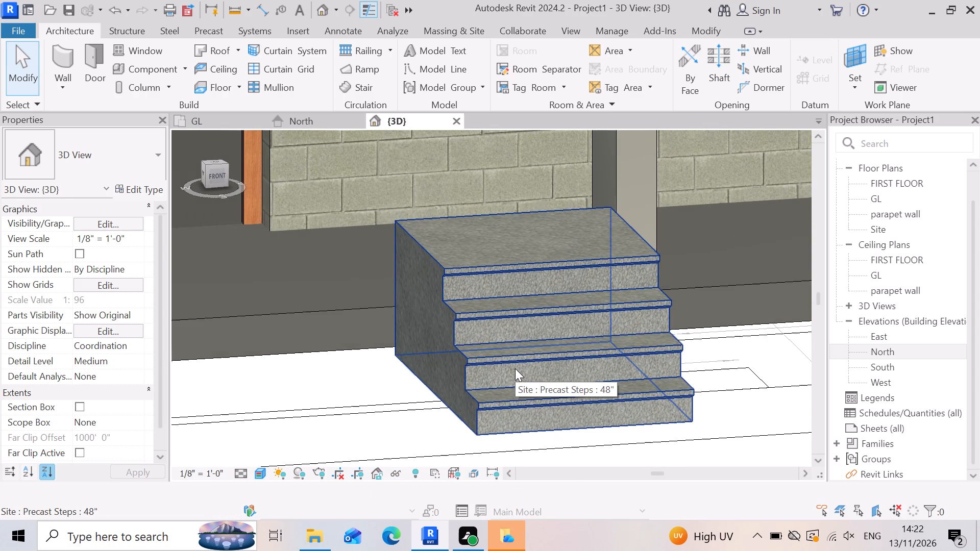
scroll(699, 312, "down", 5)
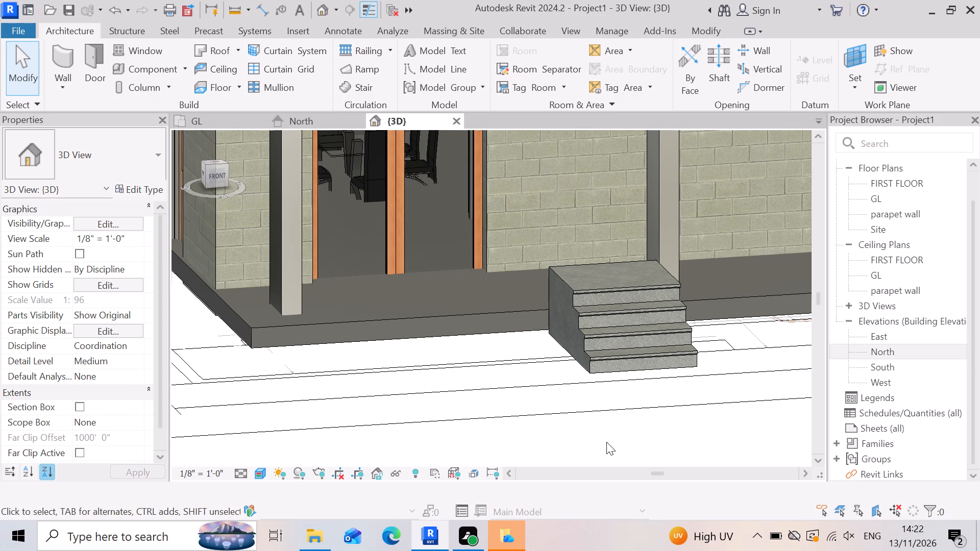
scroll(626, 345, "up", 5)
left_click(563, 347)
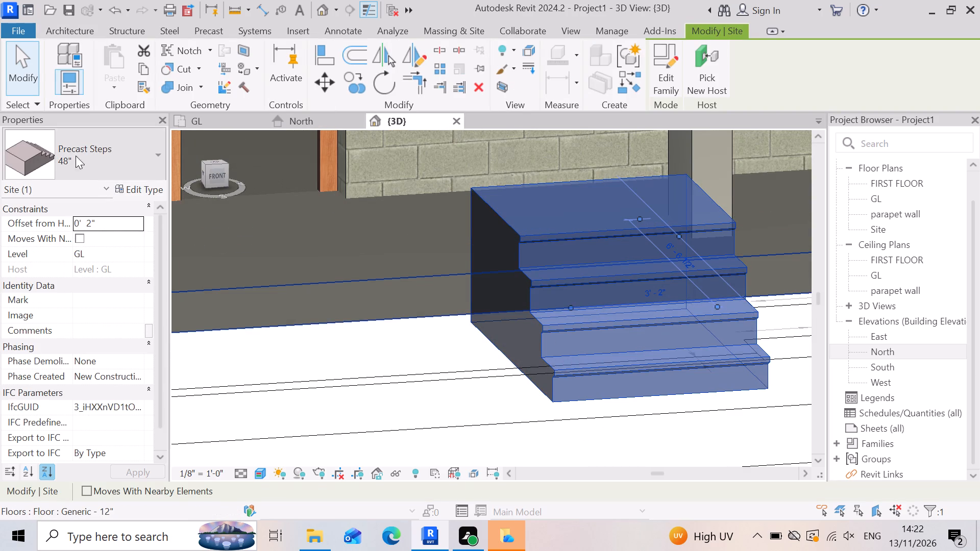
left_click(160, 156)
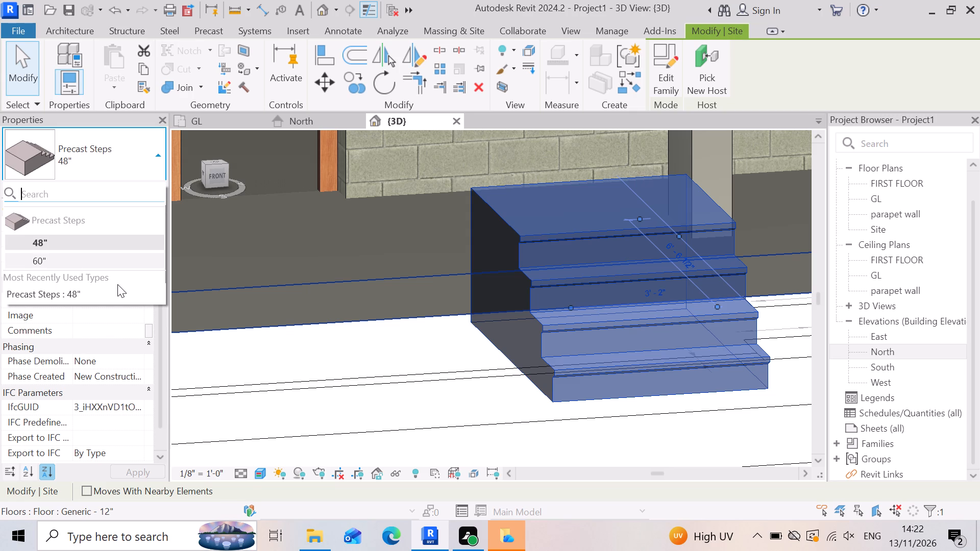
scroll(130, 246, "down", 5)
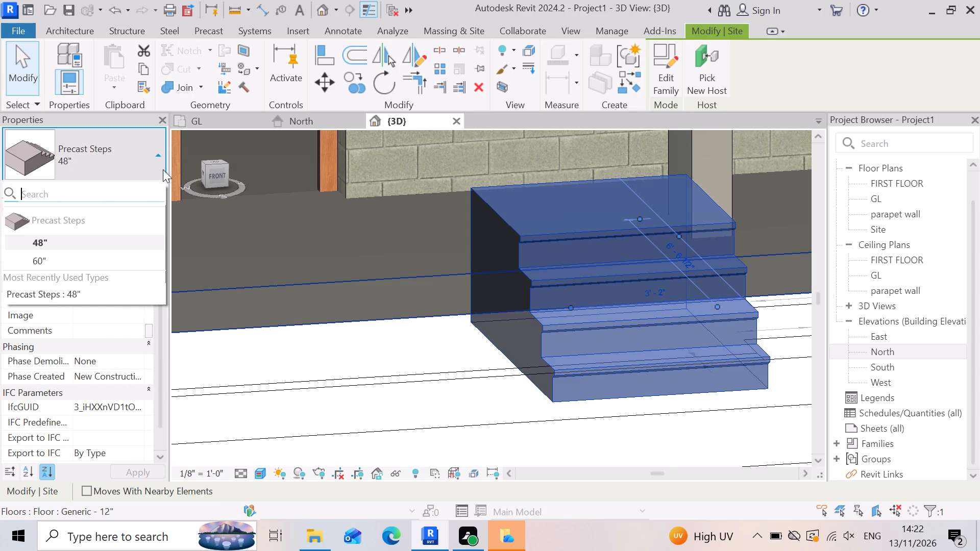
left_click(157, 153)
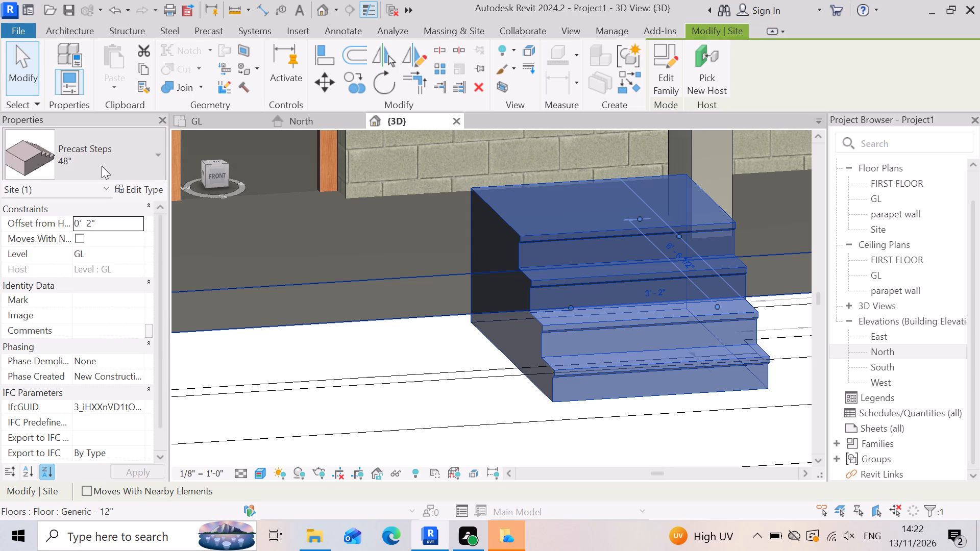
Duplicate the precast steps' 48" type under the name 6" and apply it to the selected steps.
left_click(140, 192)
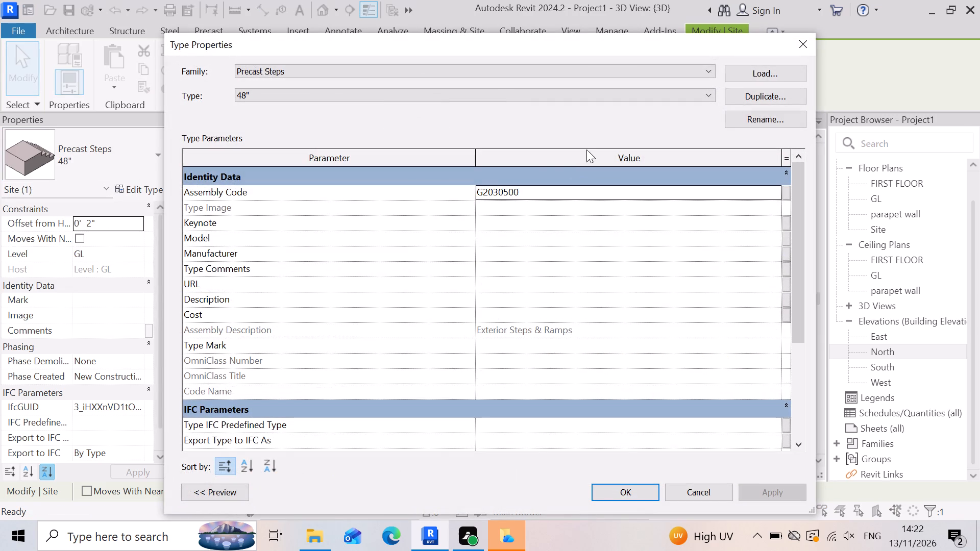
left_click(769, 96)
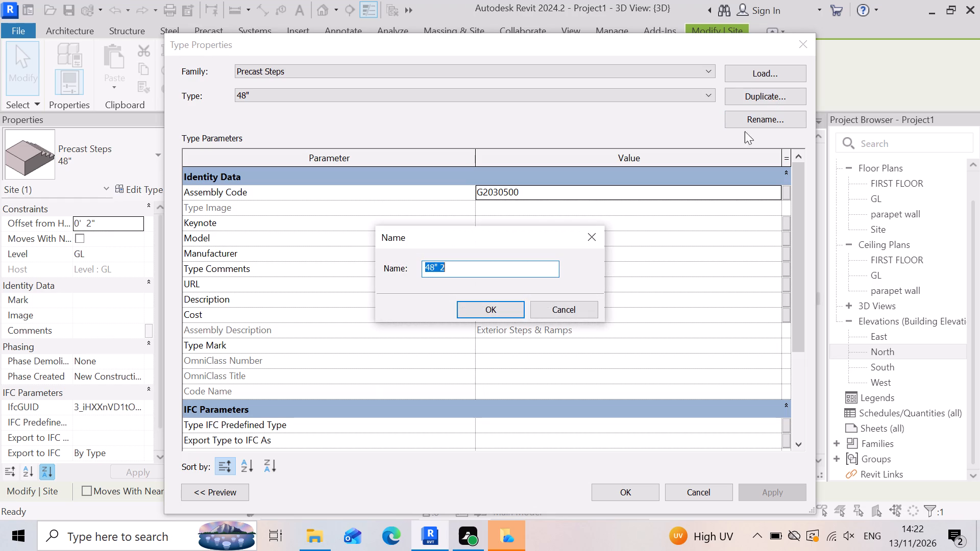
left_click(471, 266)
key("BackSpace")
key("BackSpace")
key("BackSpace")
key("BackSpace")
key("BackSpace")
key("BackSpace")
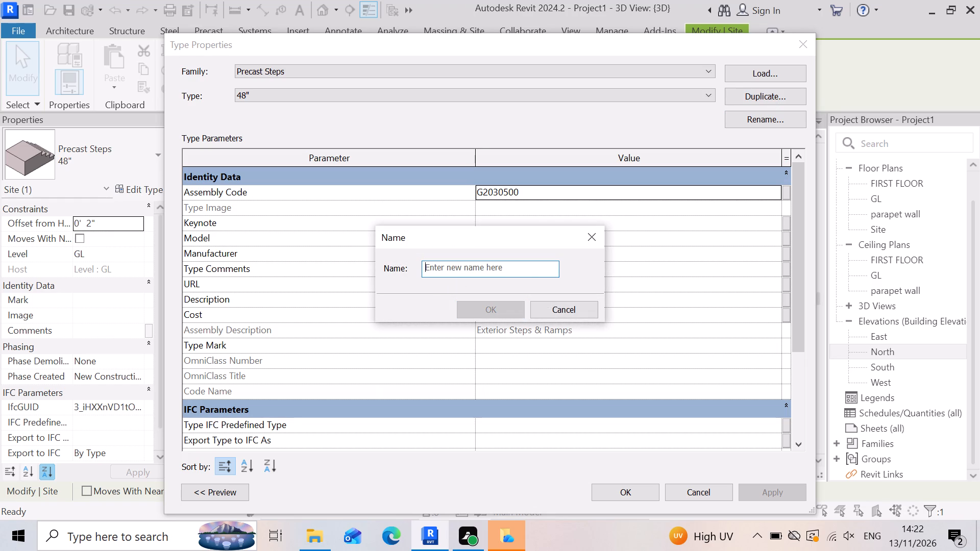
key("6")
key("shift+quotedbl")
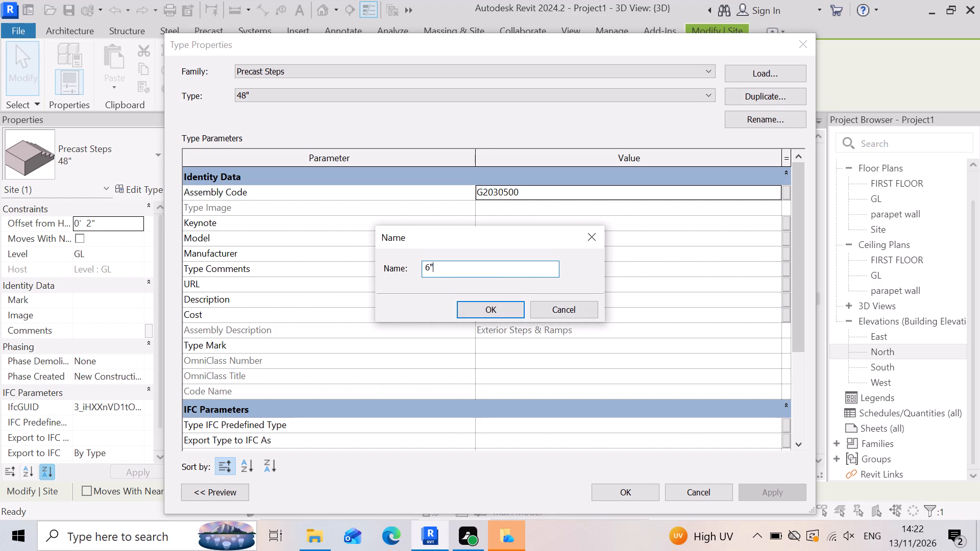
key("Return")
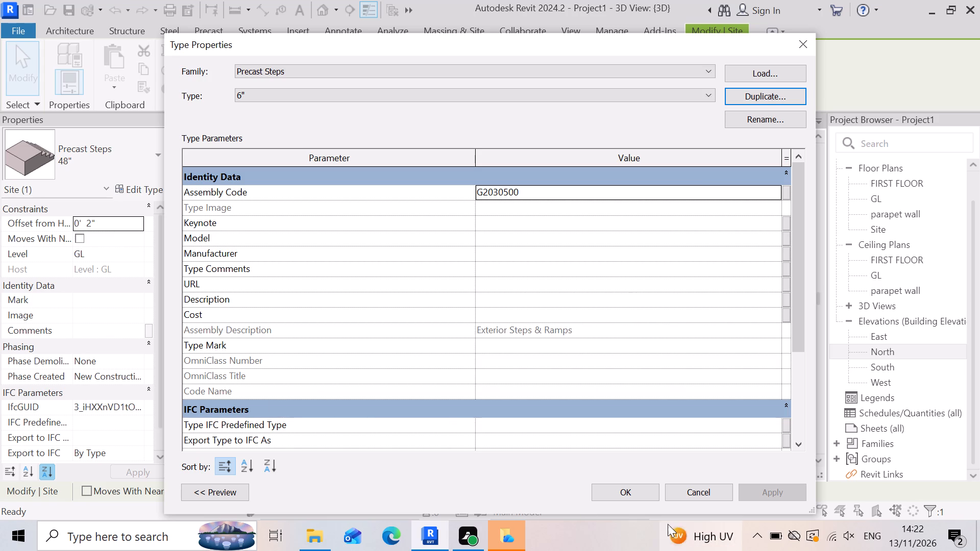
left_click(638, 493)
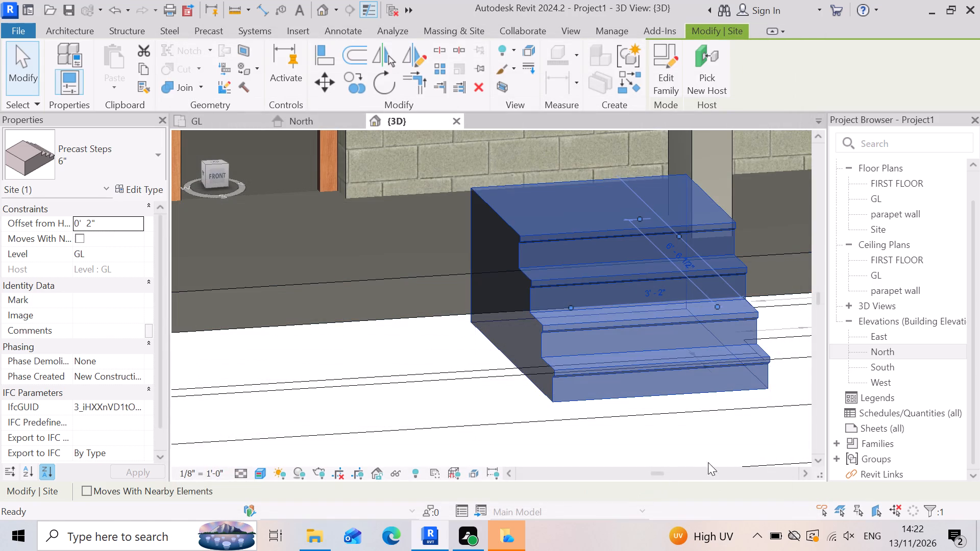
Inspect the precast steps against the slab's front edge and the double door in the 3D view.
left_click(403, 383)
left_click(525, 333)
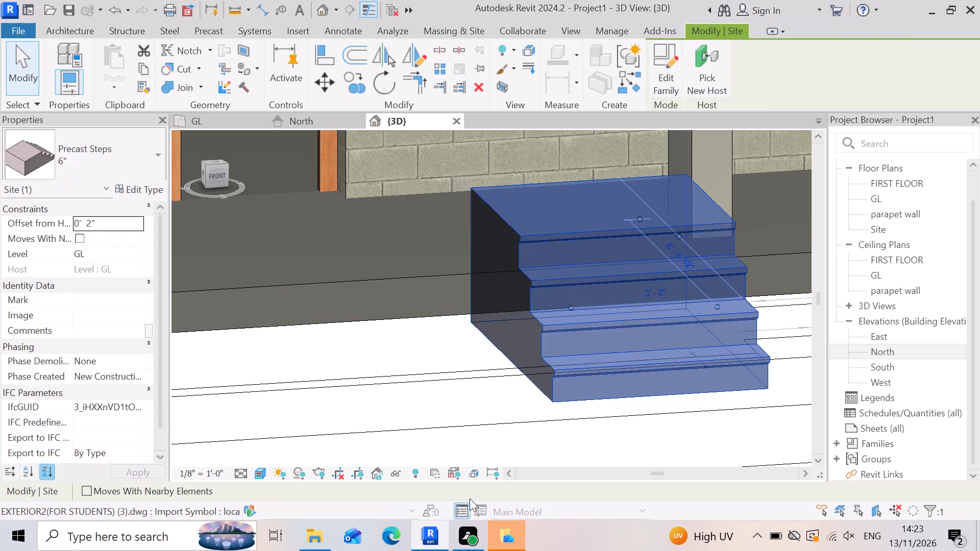
scroll(472, 497, "down", 4)
scroll(723, 411, "down", 3)
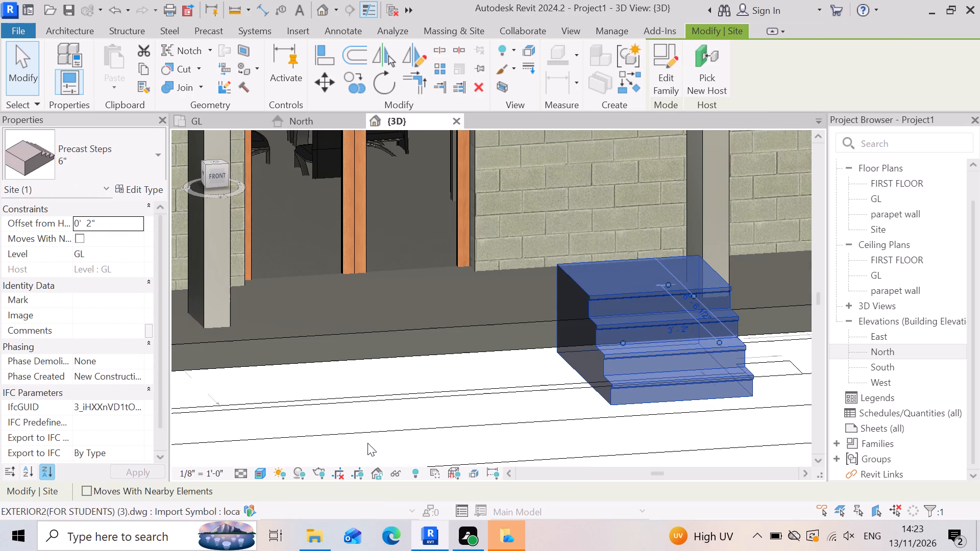
left_click(367, 443)
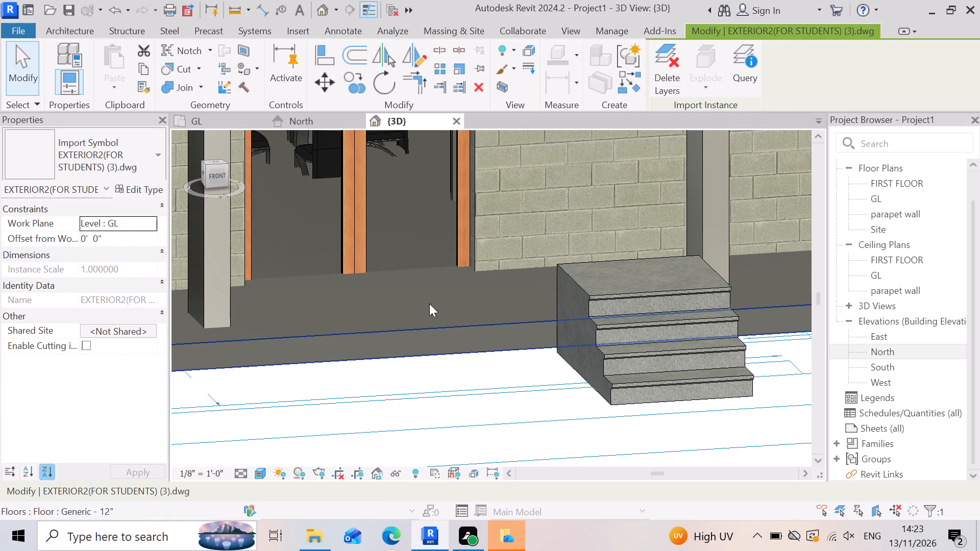
scroll(444, 299, "down", 7)
left_click(463, 353)
left_click(510, 325)
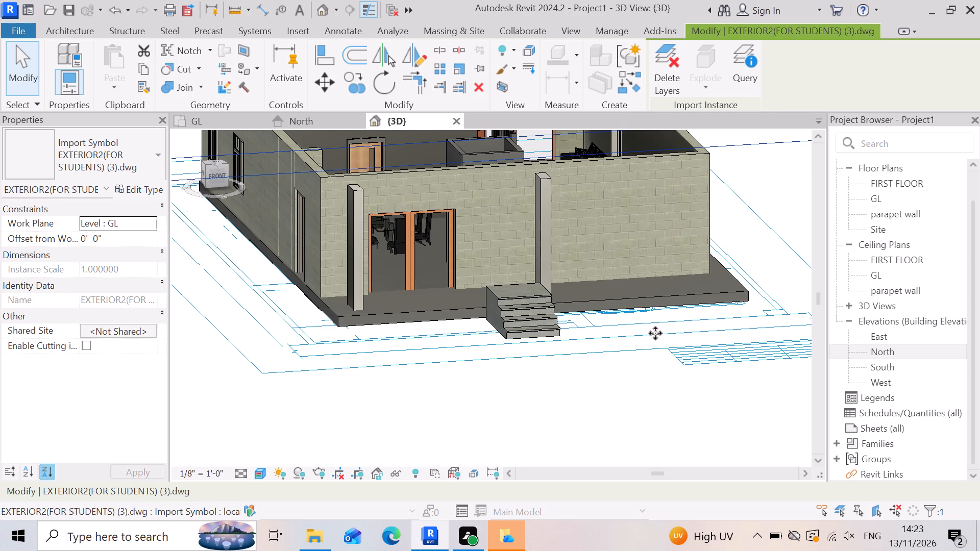
scroll(649, 329, "up", 3)
key("Escape")
key("Escape")
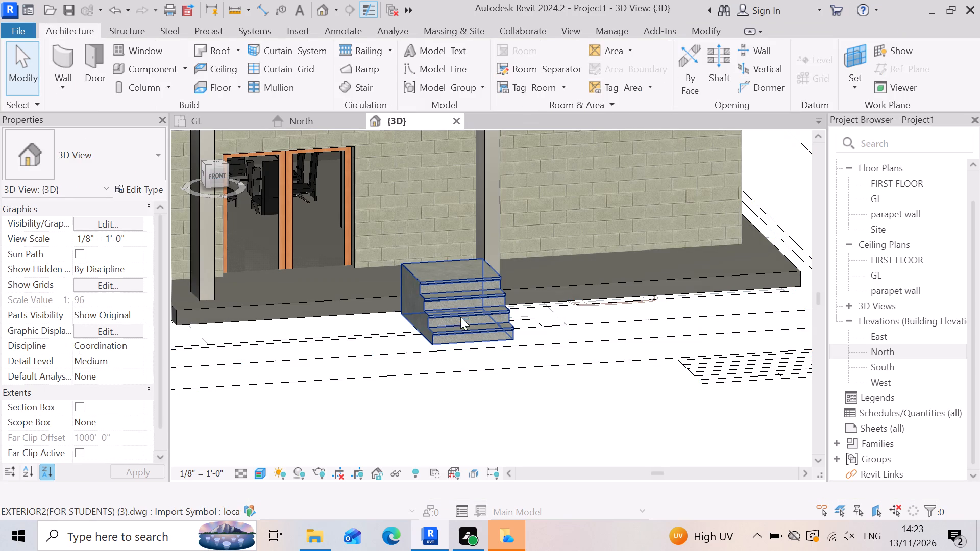
Duplicate the precast steps' 6" type under the name 3".
left_click(443, 295)
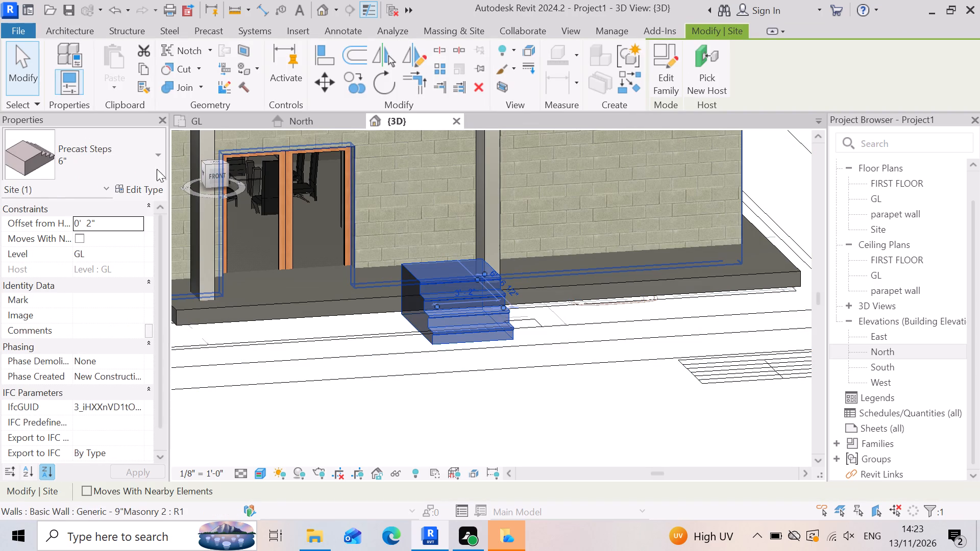
left_click(129, 188)
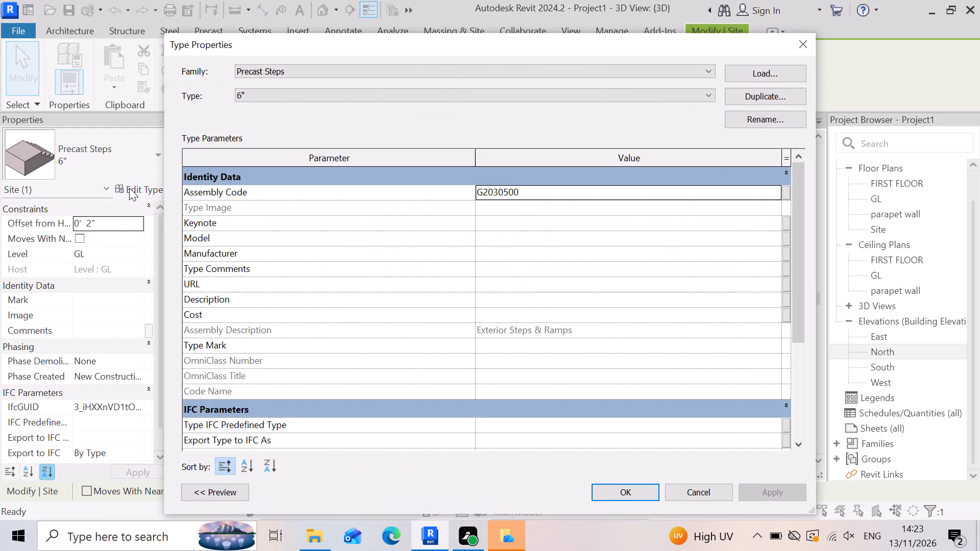
left_click(788, 91)
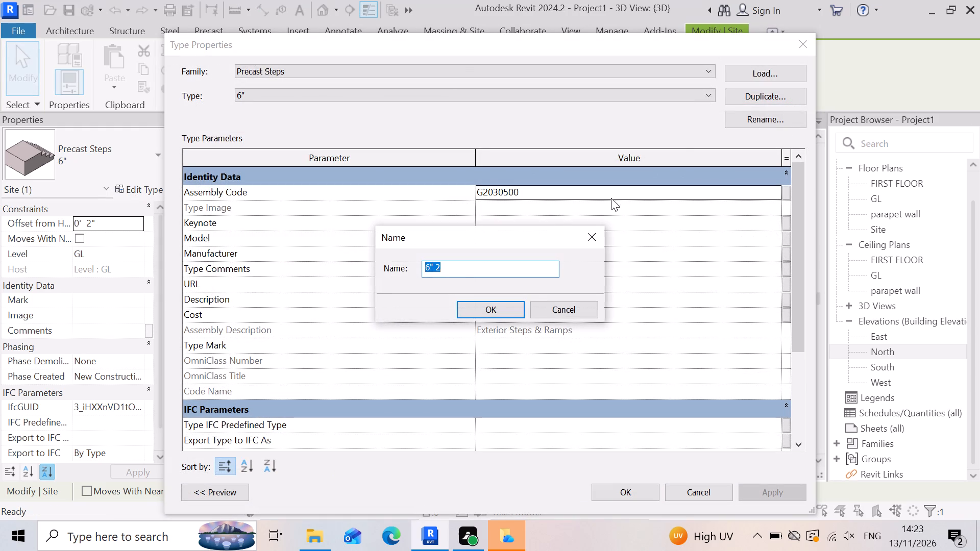
left_click_drag(487, 267, 386, 256)
left_click(386, 255)
key("3")
key("shift+quotedbl")
key("Return")
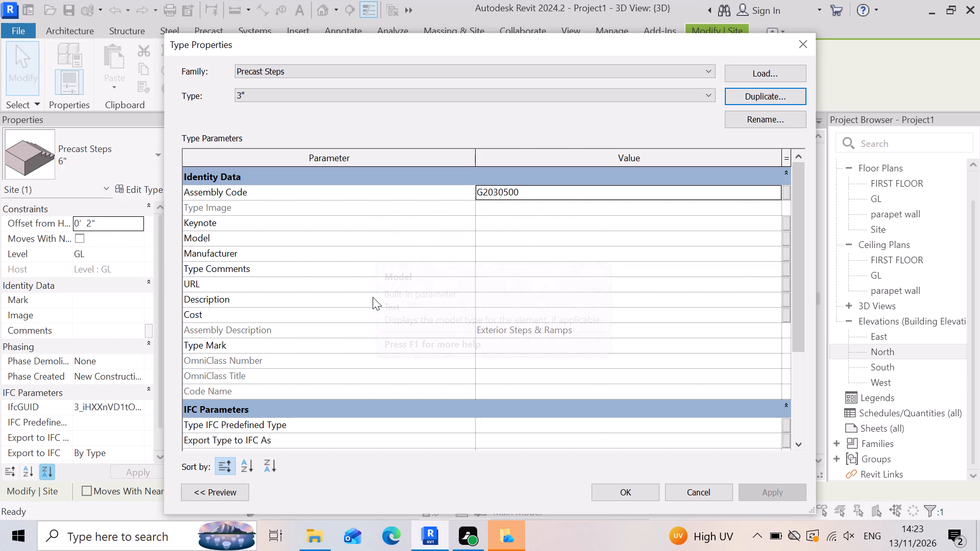
Set the 3" precast steps type's assembly code to G - Building Sitework and apply the type changes.
left_click(571, 196)
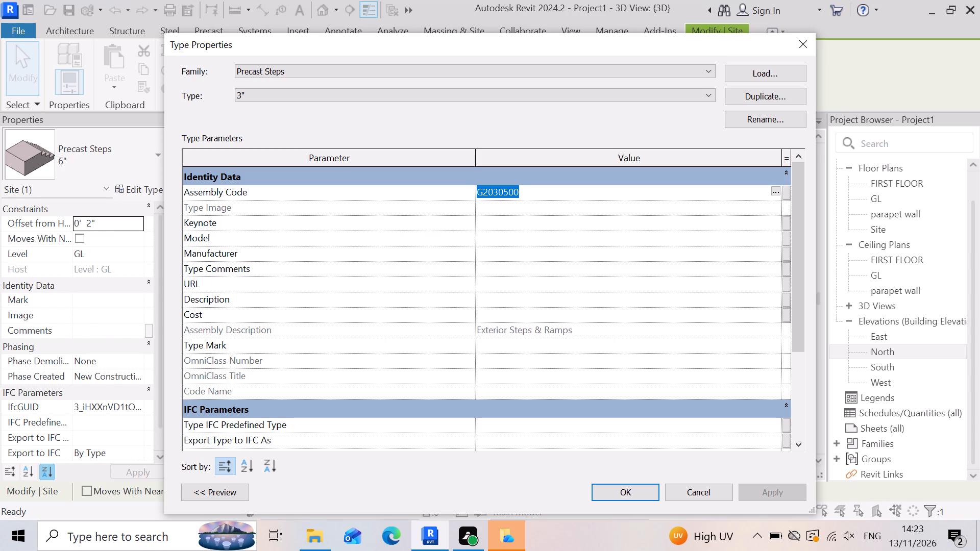
left_click(773, 191)
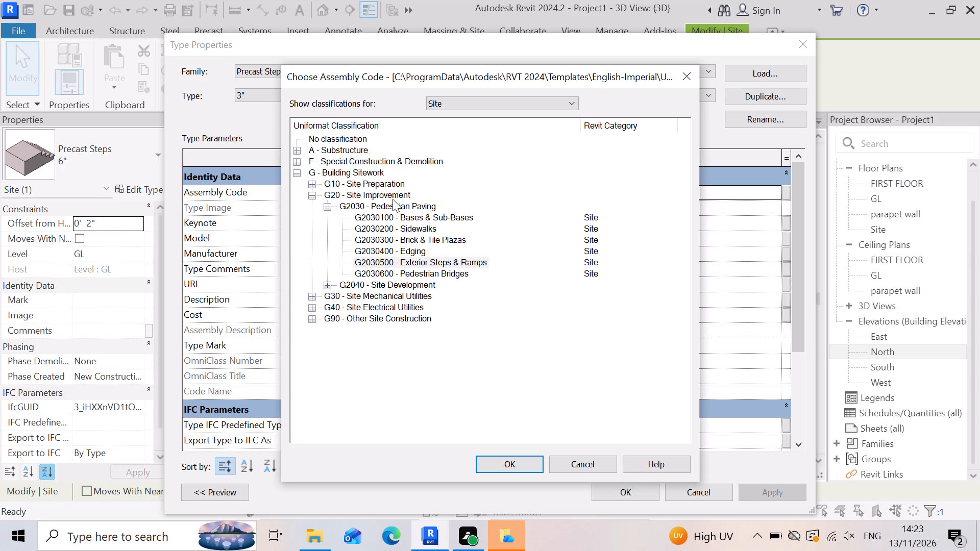
left_click(361, 182)
left_click(381, 172)
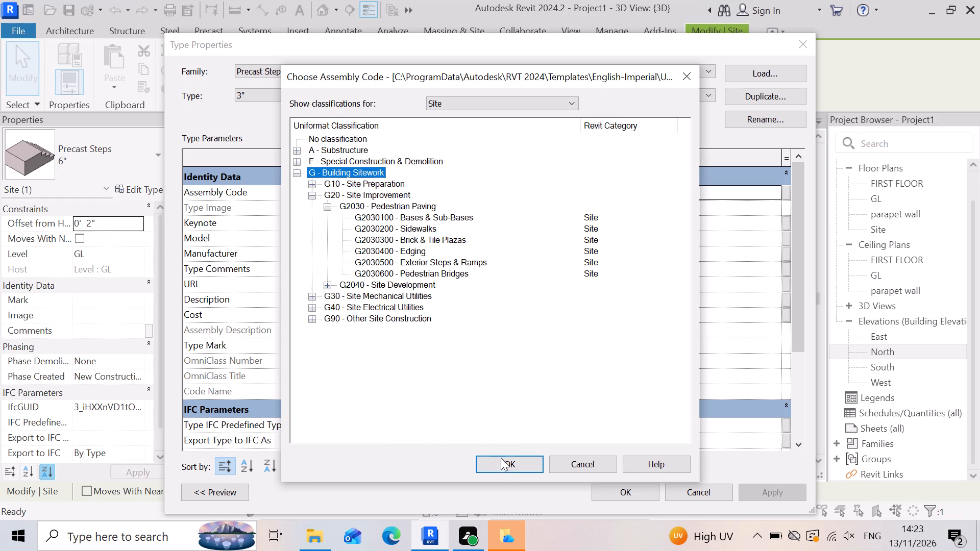
left_click(512, 464)
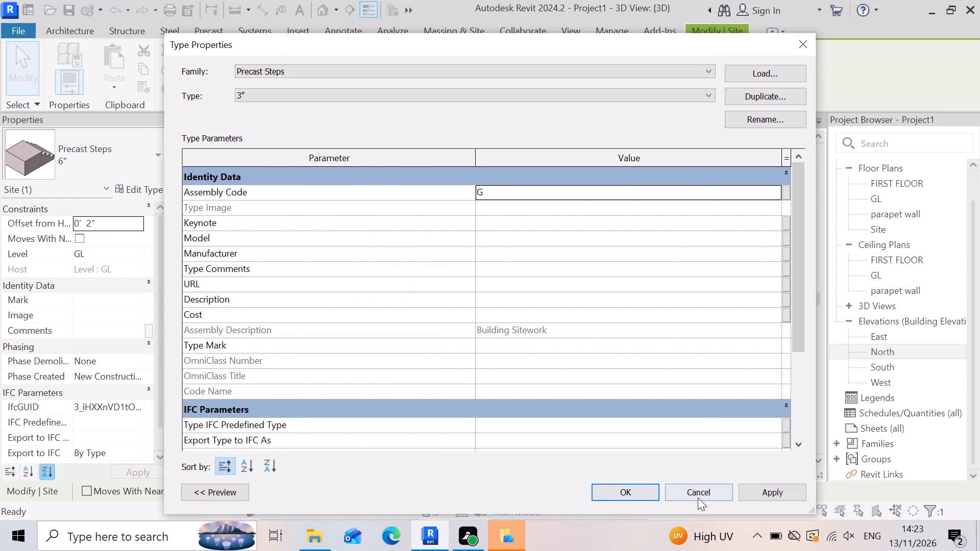
left_click(740, 493)
left_click(624, 499)
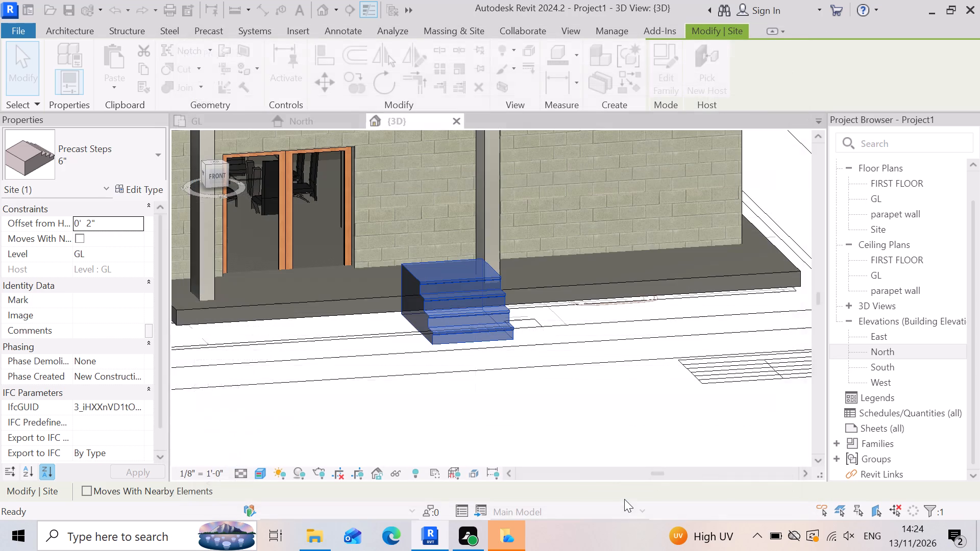
left_click(535, 451)
Examine the precast steps and their fit against the slab close up, from the front and from the house's side.
scroll(454, 333, "up", 2)
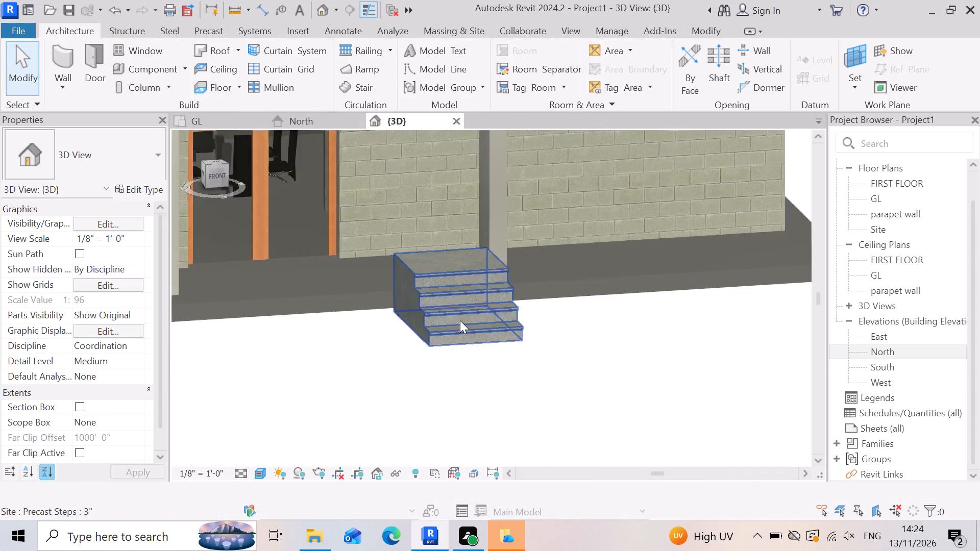
scroll(460, 320, "up", 3)
scroll(584, 358, "down", 2)
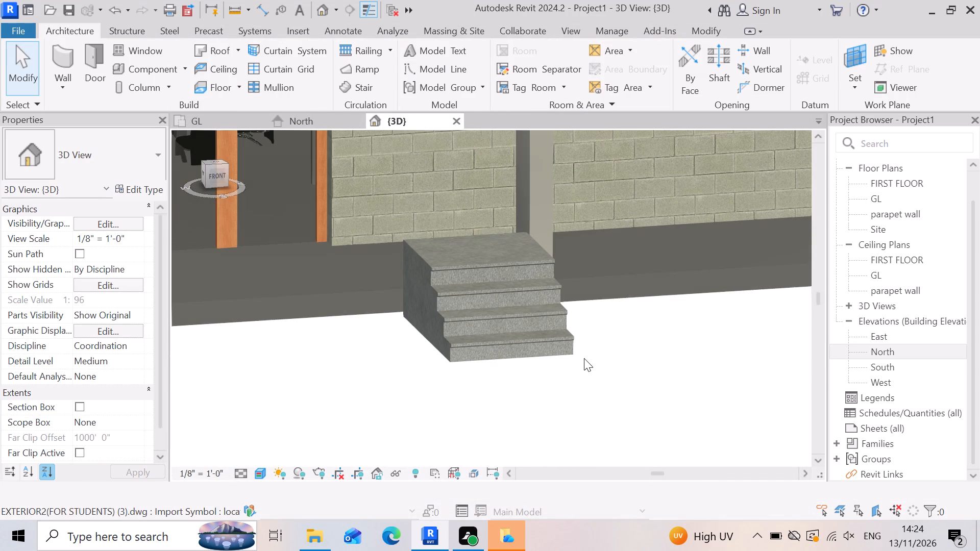
scroll(578, 359, "down", 4)
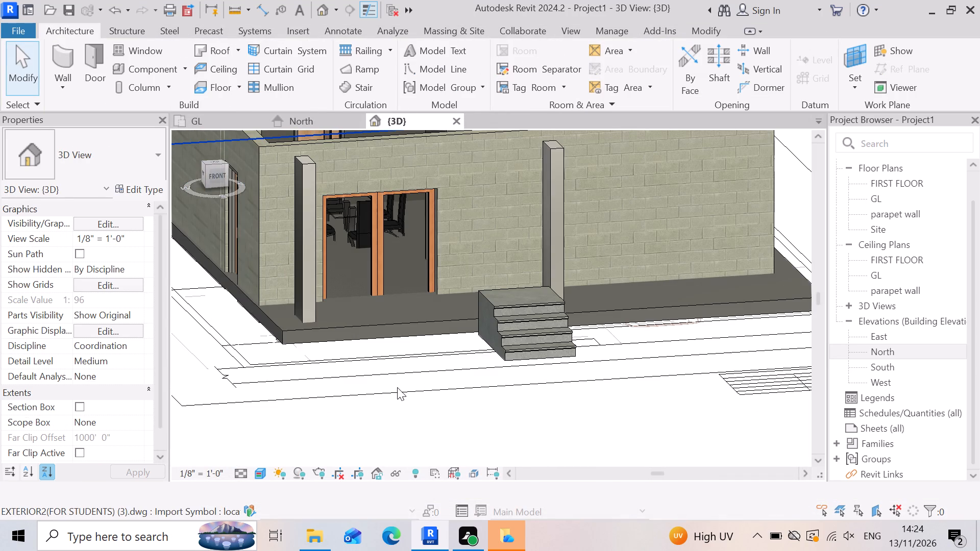
middle_click(581, 440, "shift")
right_click_drag(581, 439, 594, 377, "shift")
middle_click(594, 377, "shift")
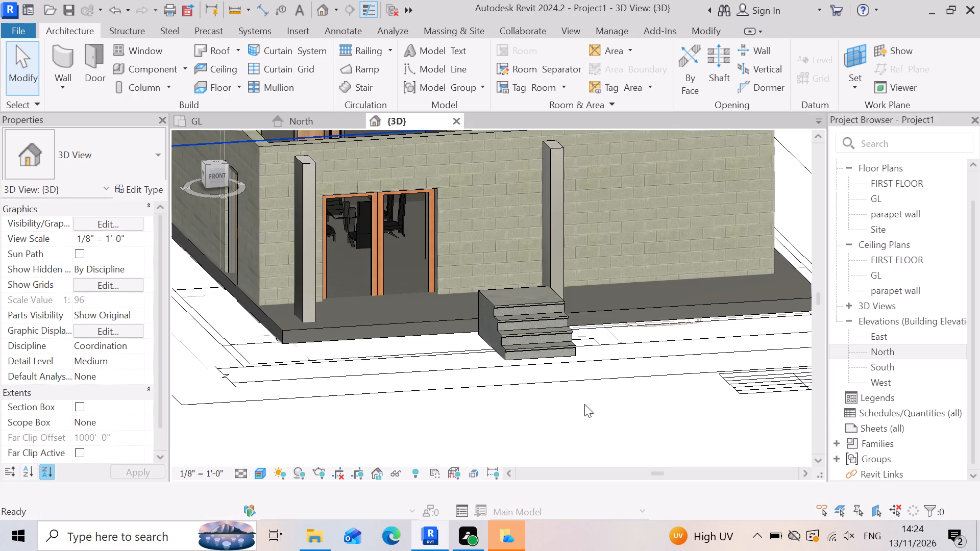
right_click_drag(473, 440, 583, 406)
scroll(508, 386, "down", 2)
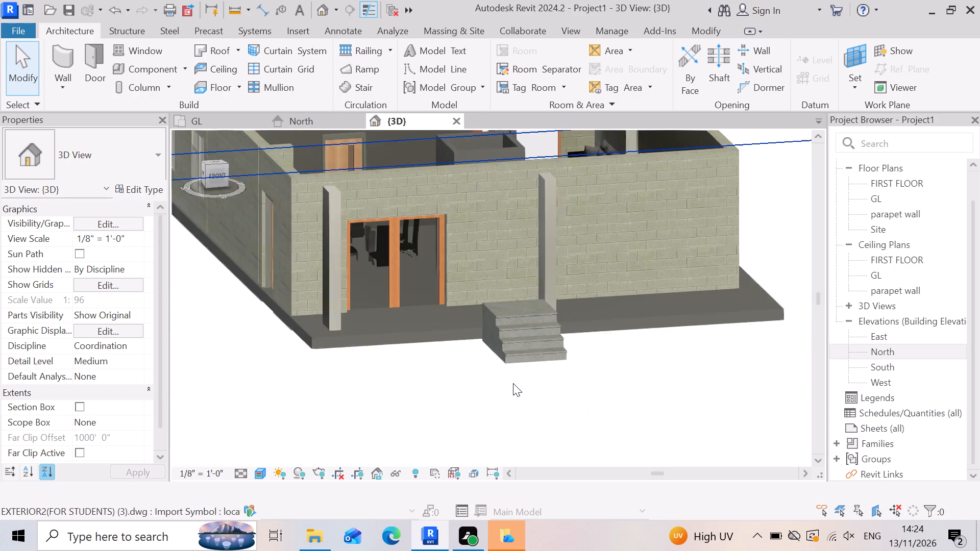
right_click_drag(517, 378, 669, 384)
middle_click(525, 377, "shift")
middle_click_drag(531, 378, 536, 380, "shift")
middle_click(555, 382, "shift")
middle_click_drag(575, 383, 669, 384, "shift")
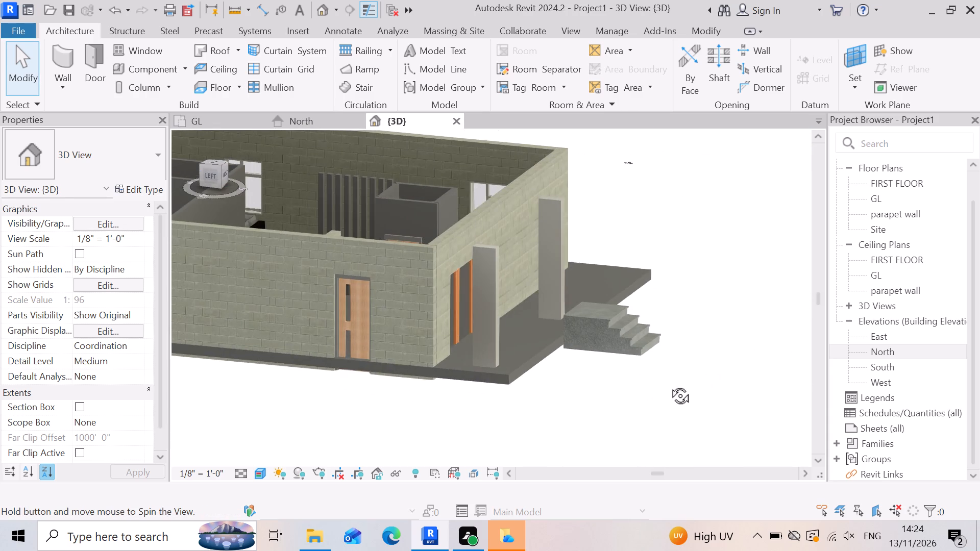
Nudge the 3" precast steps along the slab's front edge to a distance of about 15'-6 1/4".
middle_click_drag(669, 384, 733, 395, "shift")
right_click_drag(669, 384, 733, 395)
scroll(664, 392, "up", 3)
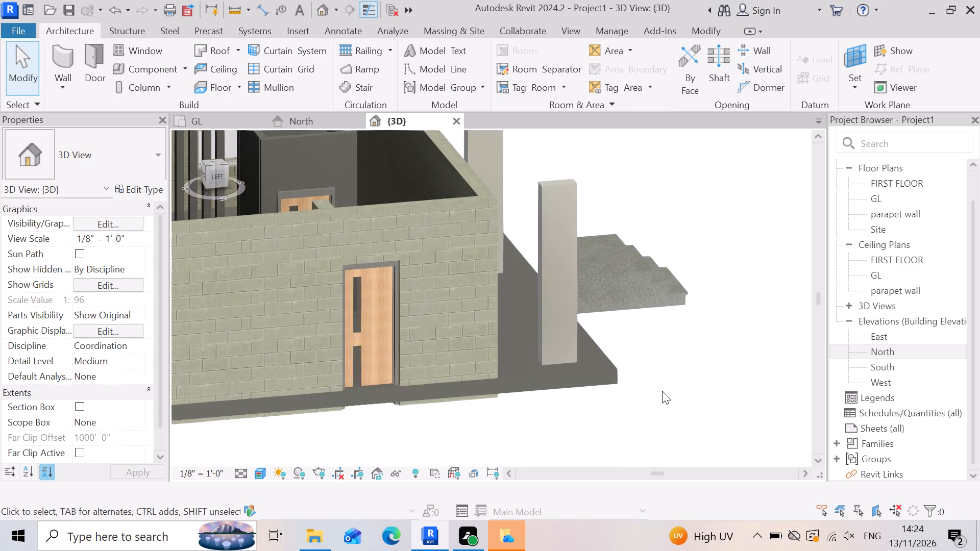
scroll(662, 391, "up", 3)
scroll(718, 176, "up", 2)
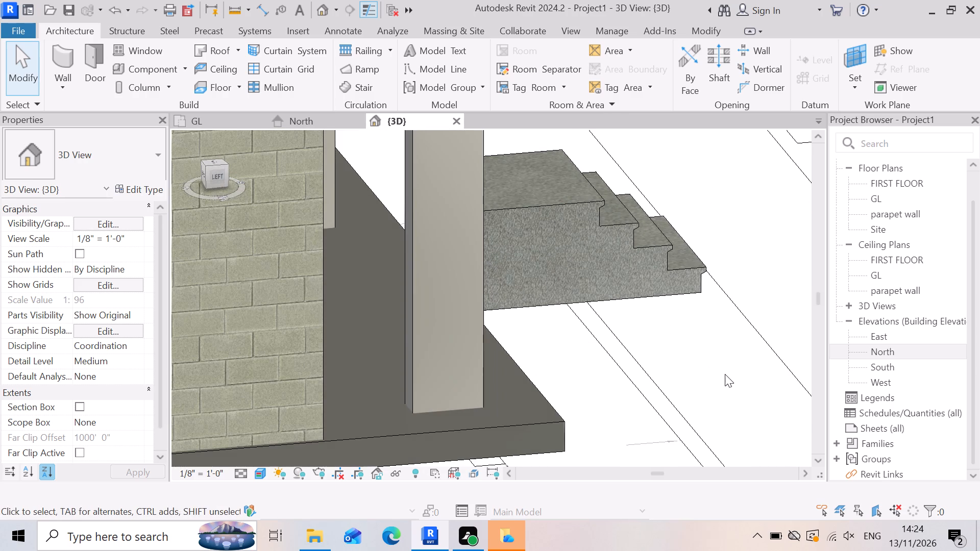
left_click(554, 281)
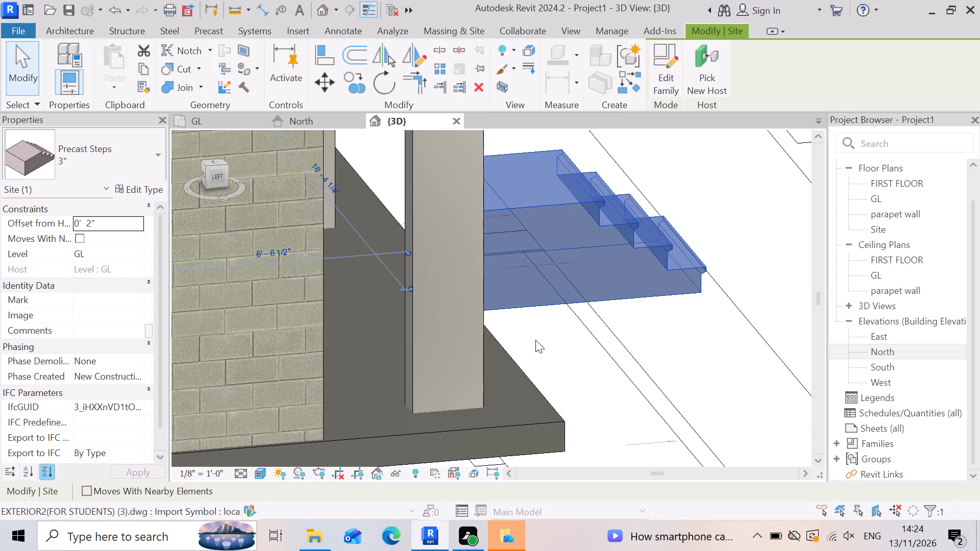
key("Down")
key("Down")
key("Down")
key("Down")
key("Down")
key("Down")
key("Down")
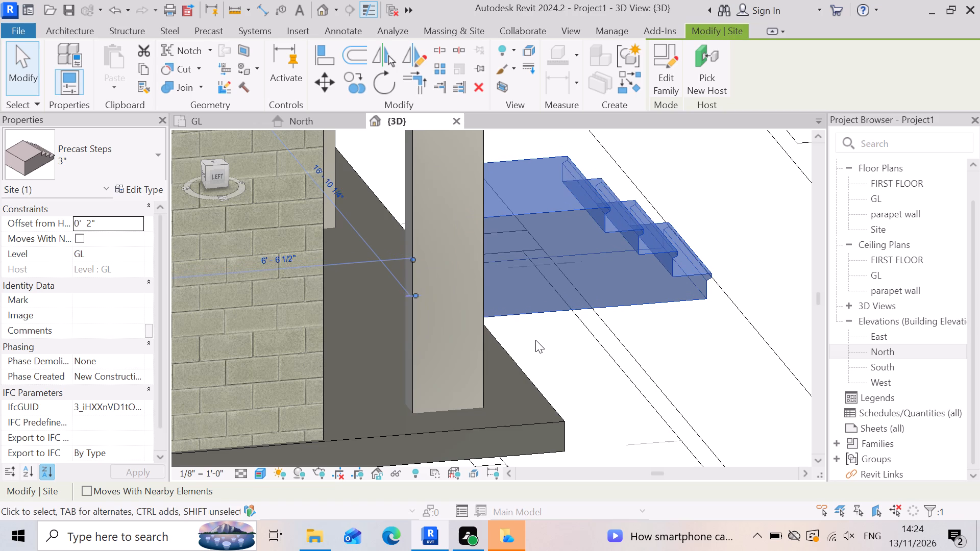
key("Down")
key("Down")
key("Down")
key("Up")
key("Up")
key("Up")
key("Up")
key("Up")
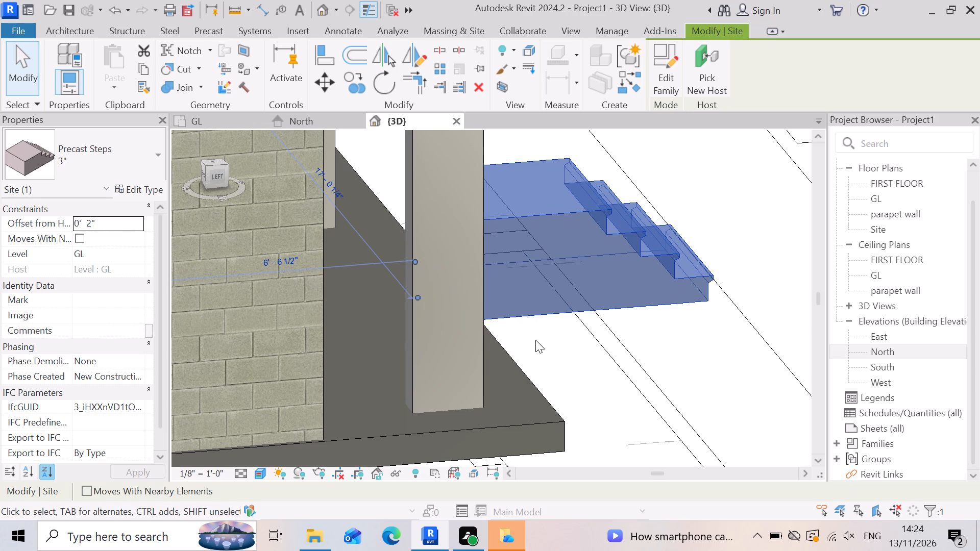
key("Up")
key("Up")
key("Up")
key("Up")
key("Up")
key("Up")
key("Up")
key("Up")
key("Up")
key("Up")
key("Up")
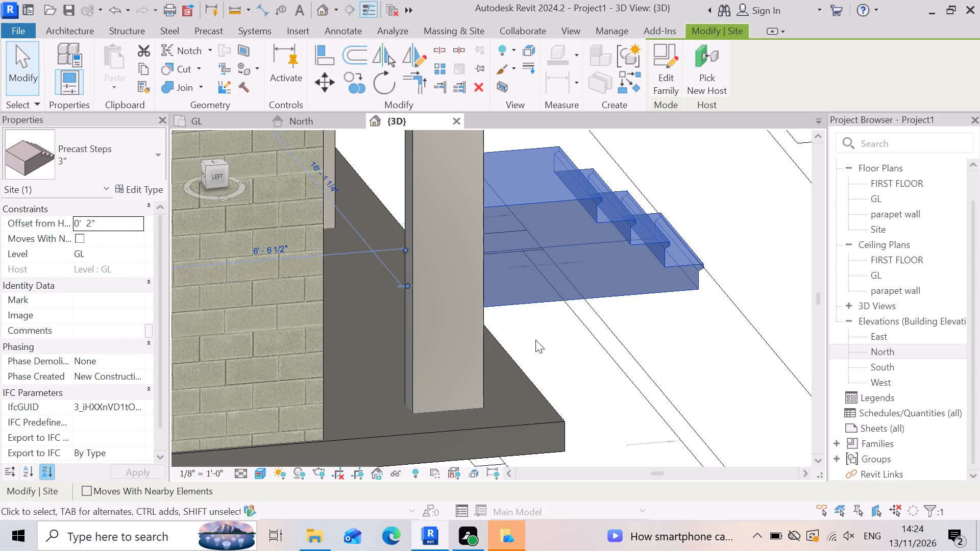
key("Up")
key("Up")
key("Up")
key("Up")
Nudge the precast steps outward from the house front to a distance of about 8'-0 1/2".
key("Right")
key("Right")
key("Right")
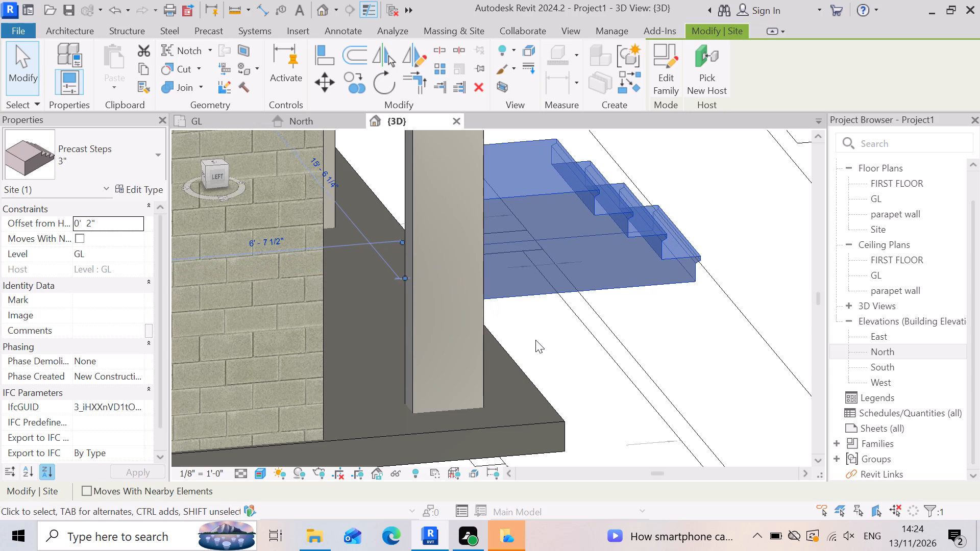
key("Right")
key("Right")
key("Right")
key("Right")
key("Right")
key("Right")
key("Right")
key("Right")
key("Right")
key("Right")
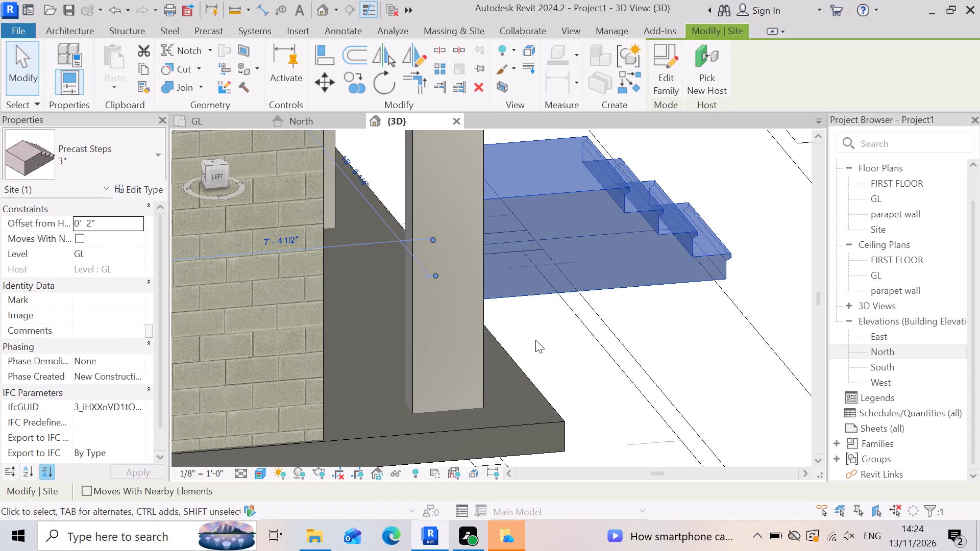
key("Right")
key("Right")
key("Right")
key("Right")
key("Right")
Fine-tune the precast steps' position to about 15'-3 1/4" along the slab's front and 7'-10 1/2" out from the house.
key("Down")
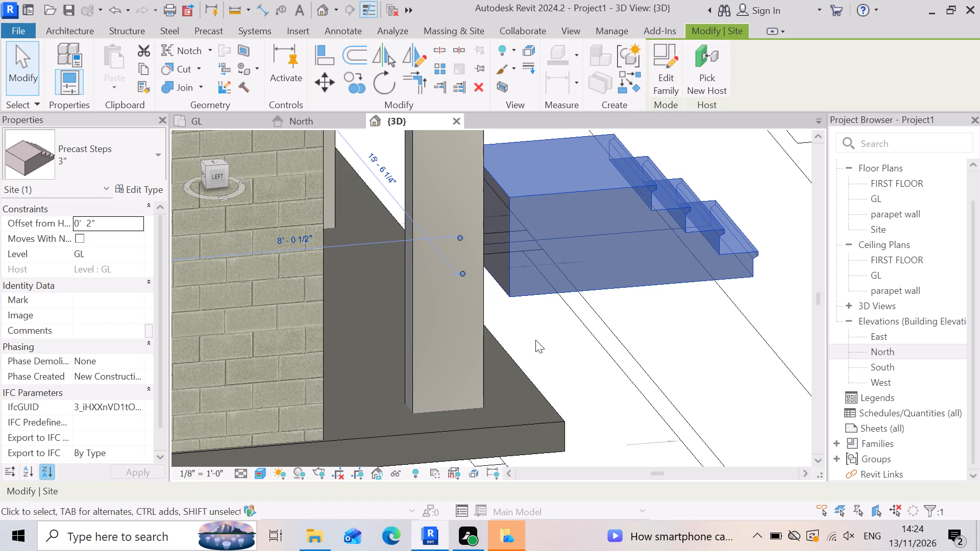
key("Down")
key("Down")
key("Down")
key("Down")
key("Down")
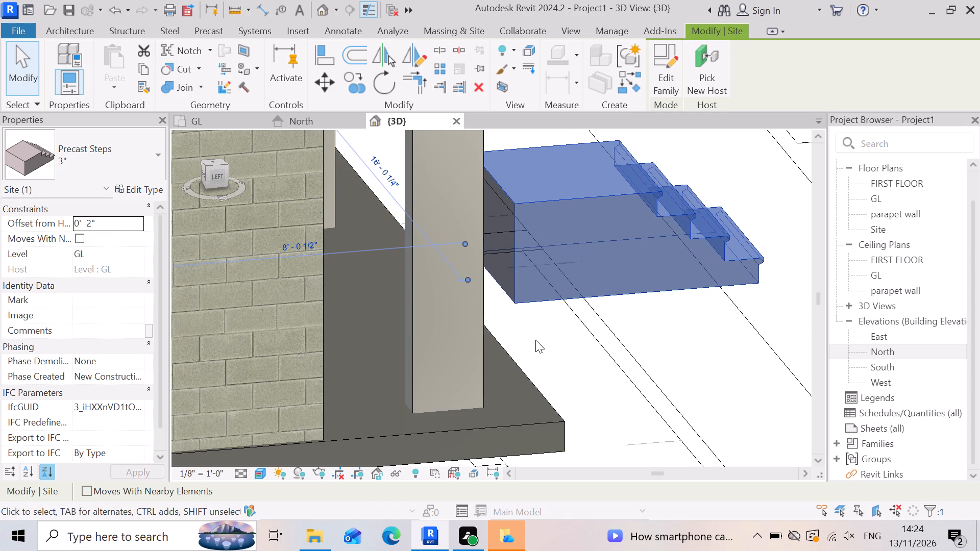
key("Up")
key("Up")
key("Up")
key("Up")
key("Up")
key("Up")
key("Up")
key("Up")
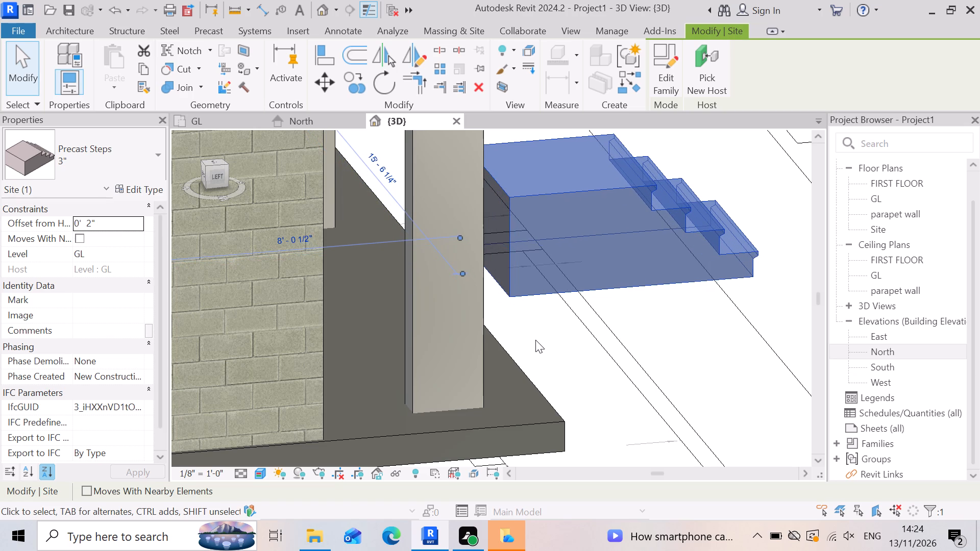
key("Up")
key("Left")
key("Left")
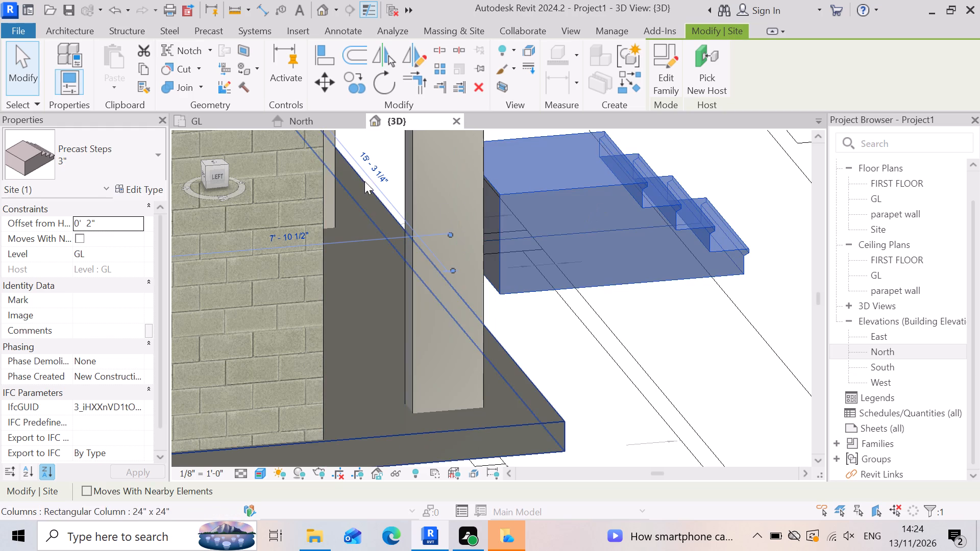
Set the precast steps' distance along the slab's front edge to 0.
left_click(389, 185)
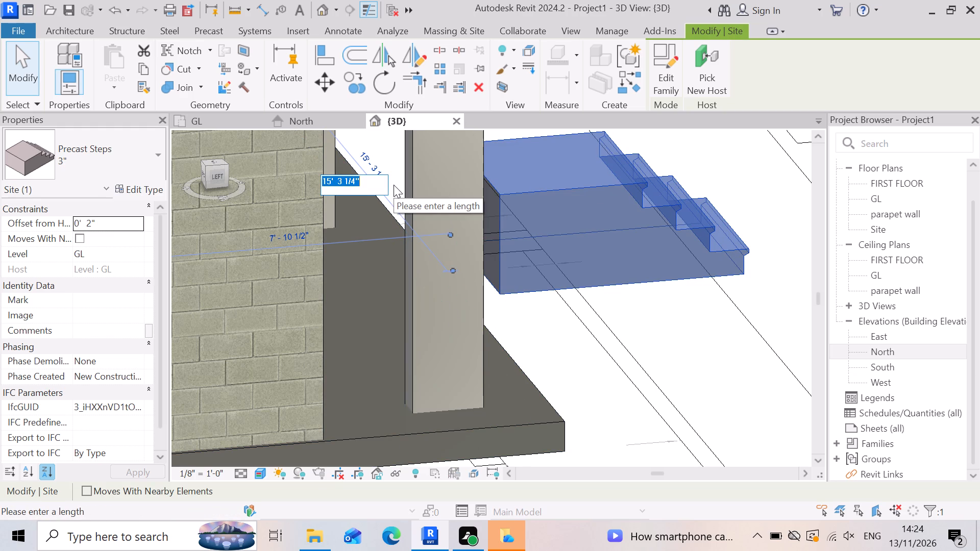
key("BackSpace")
key("0")
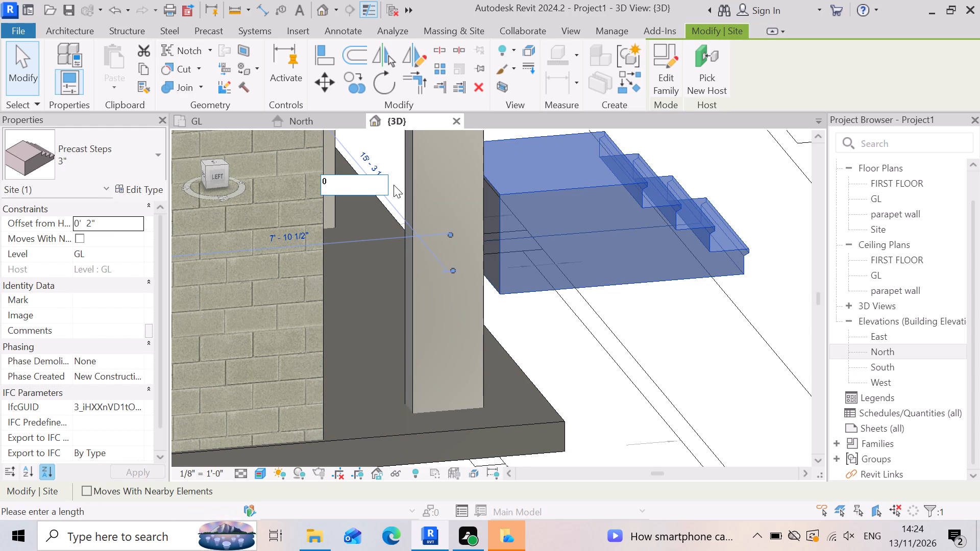
key("Return")
Set the precast steps' outward distance, perpendicular to the house front, to 0.
scroll(542, 313, "down", 4)
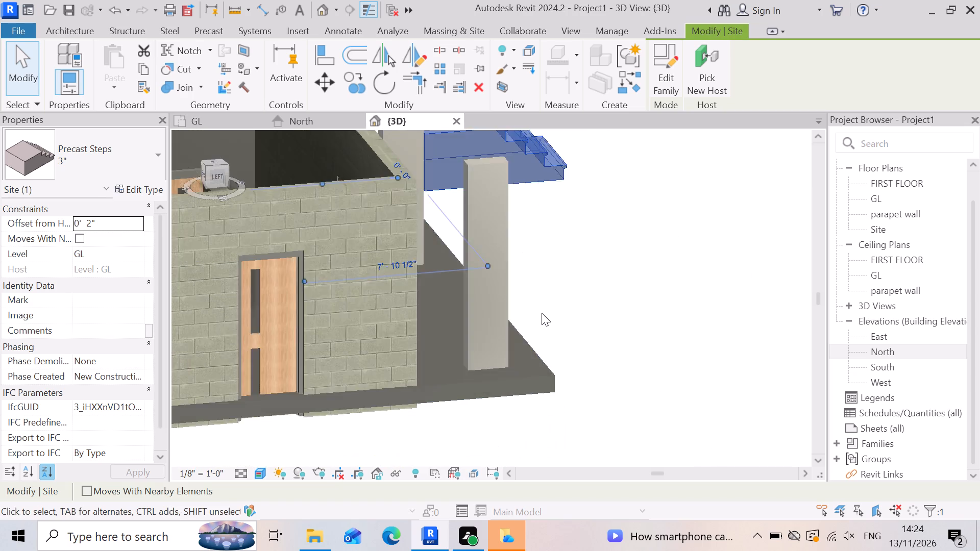
scroll(542, 313, "down", 3)
left_click(605, 319)
scroll(499, 311, "down", 2)
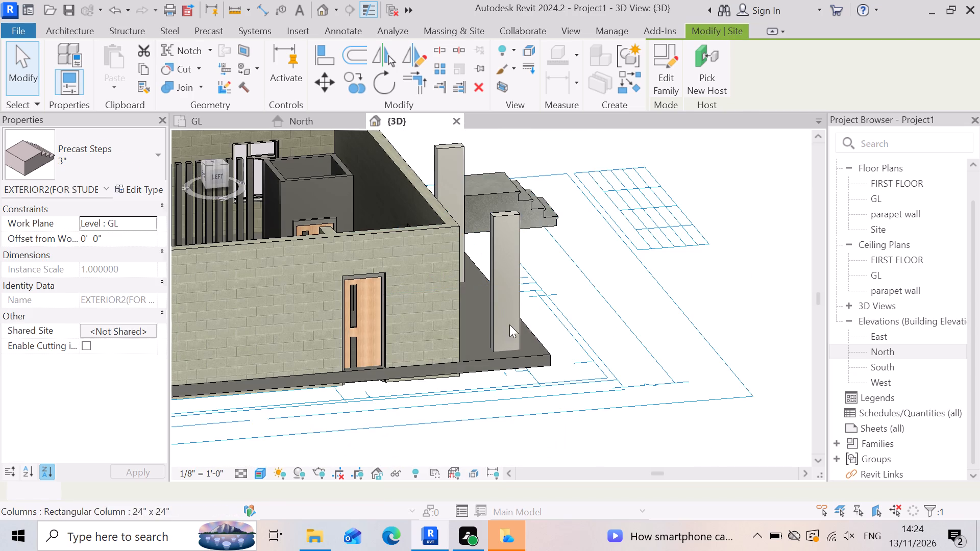
right_click_drag(536, 420, 459, 390, "shift")
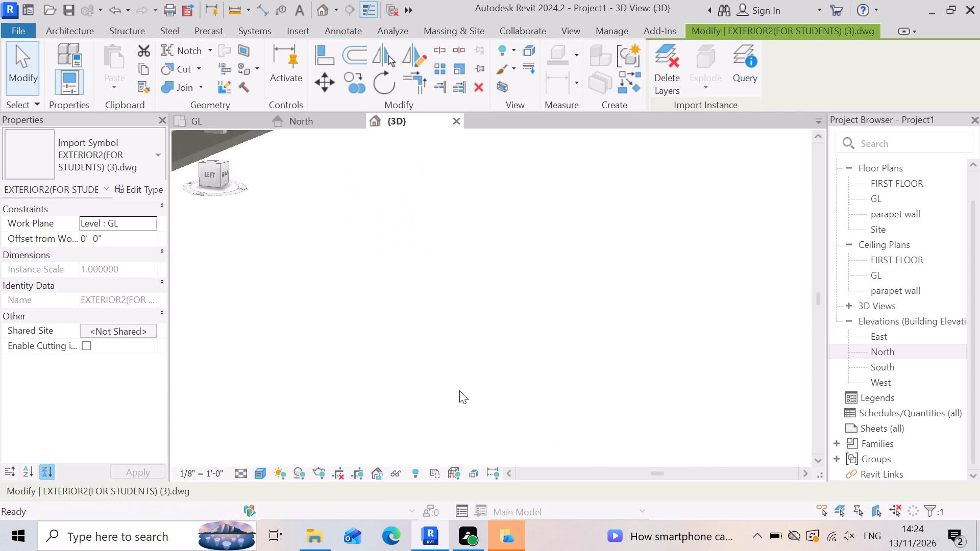
scroll(508, 391, "down", 7)
right_click_drag(535, 388, 478, 404, "shift")
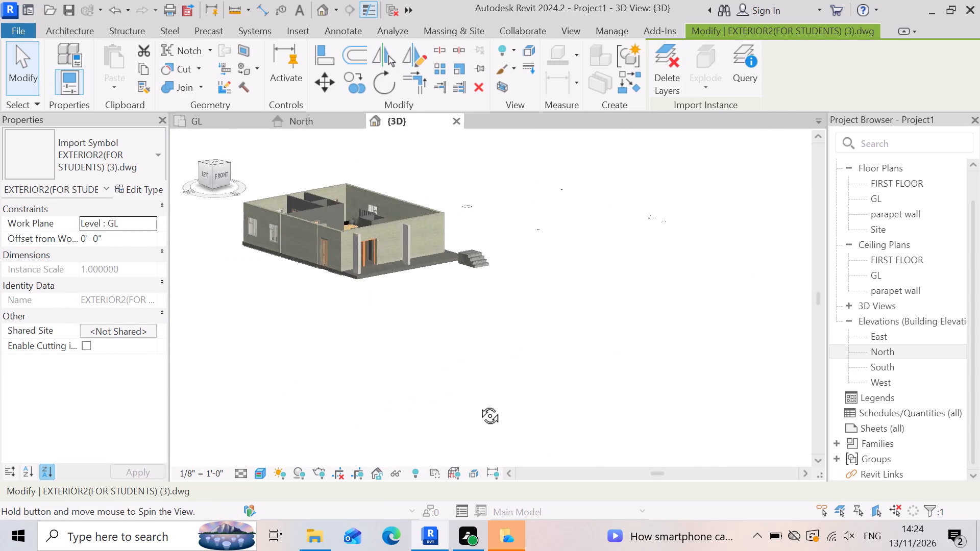
right_click_drag(478, 404, 457, 417, "shift")
scroll(559, 208, "up", 7)
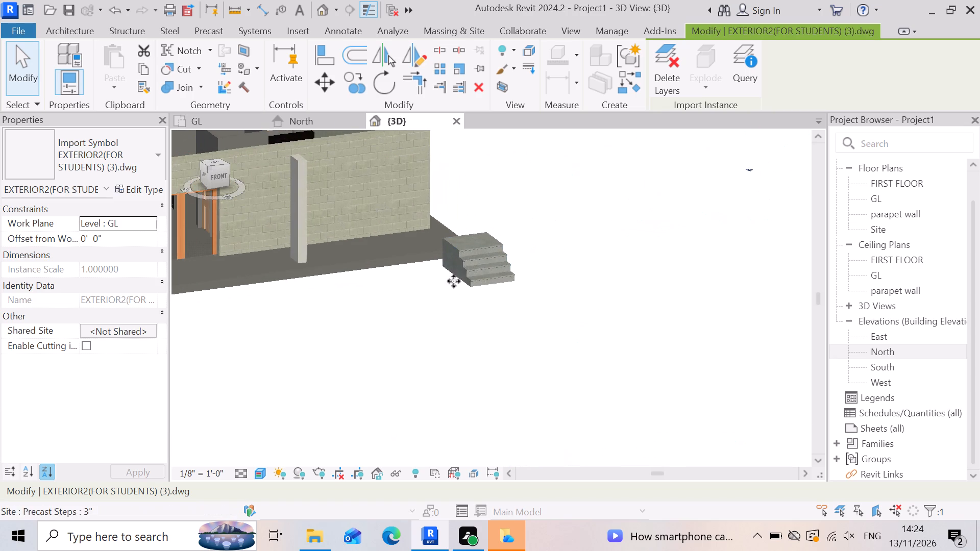
left_click(474, 269)
scroll(497, 259, "up", 4)
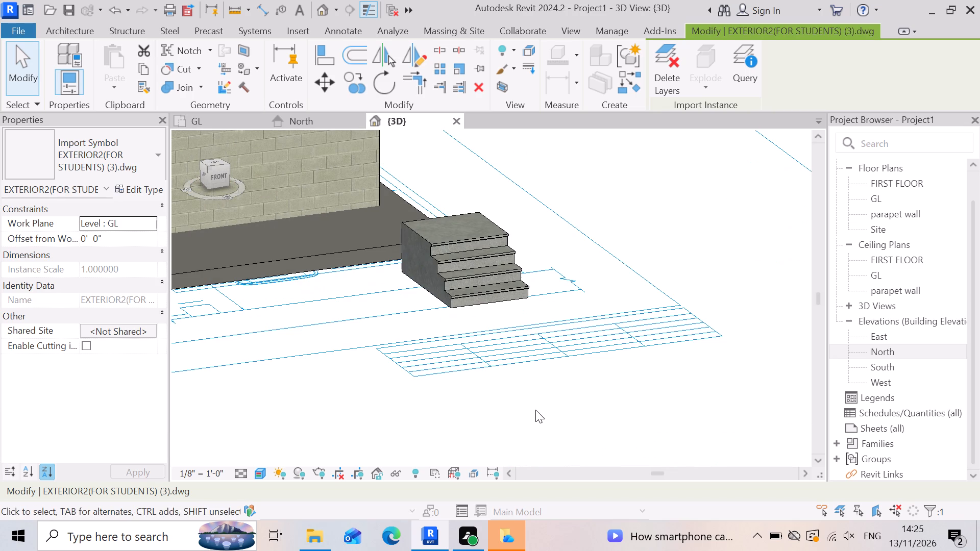
left_click(500, 231)
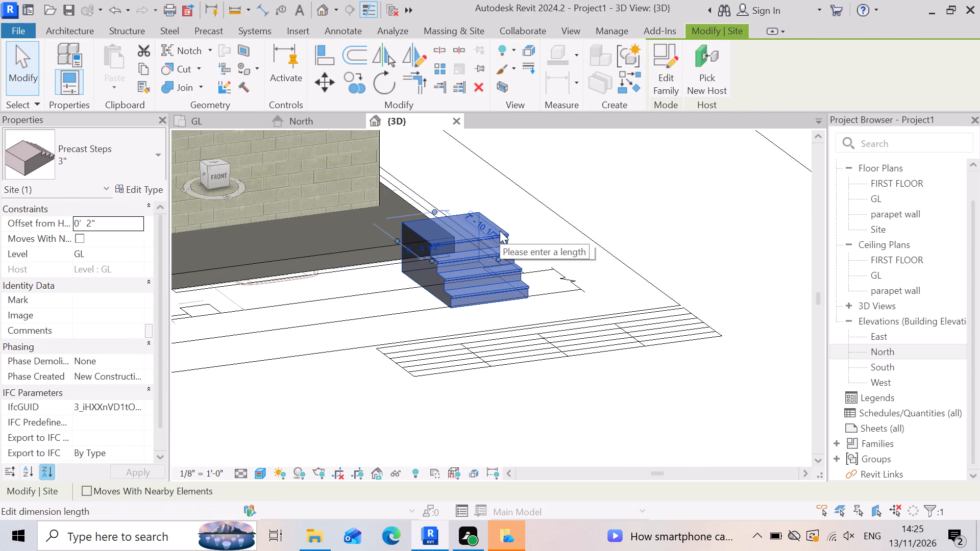
left_click(497, 236)
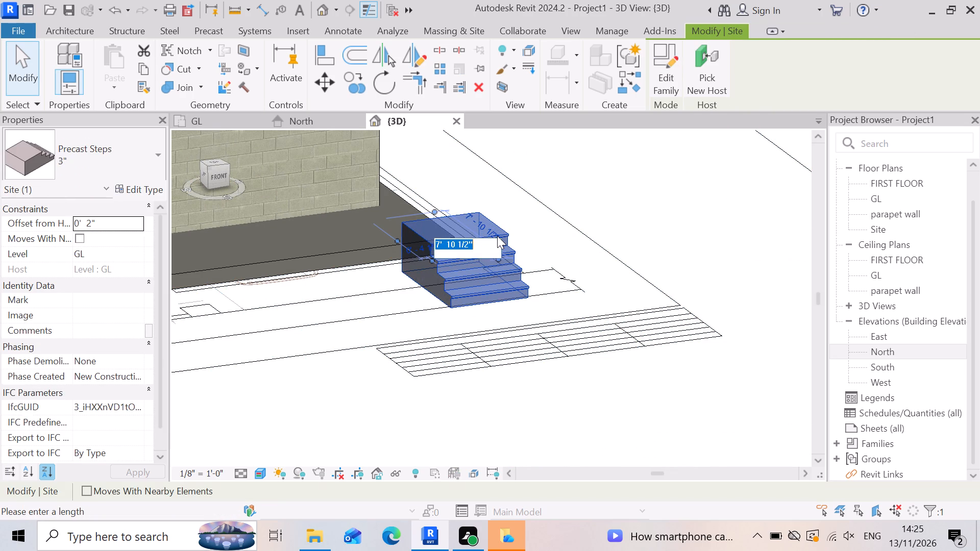
key("0")
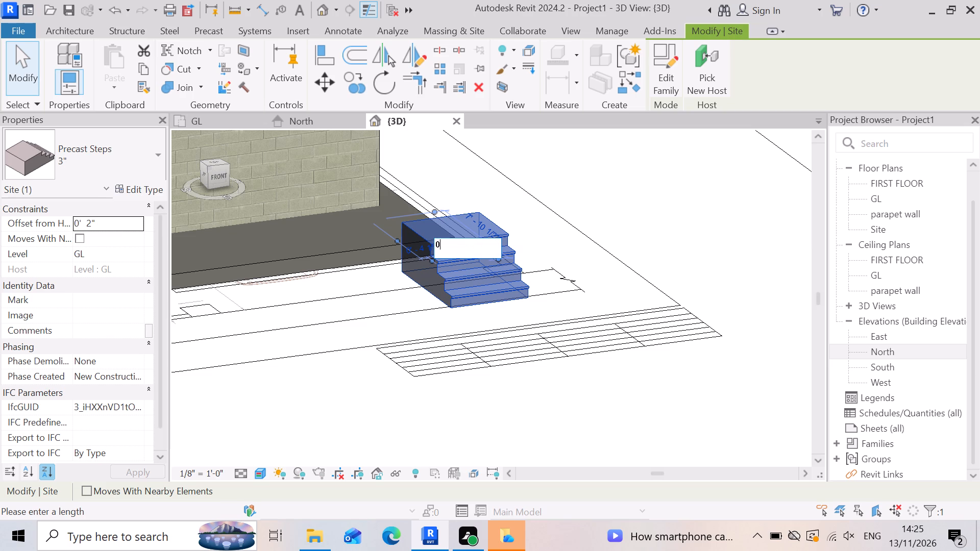
key("Return")
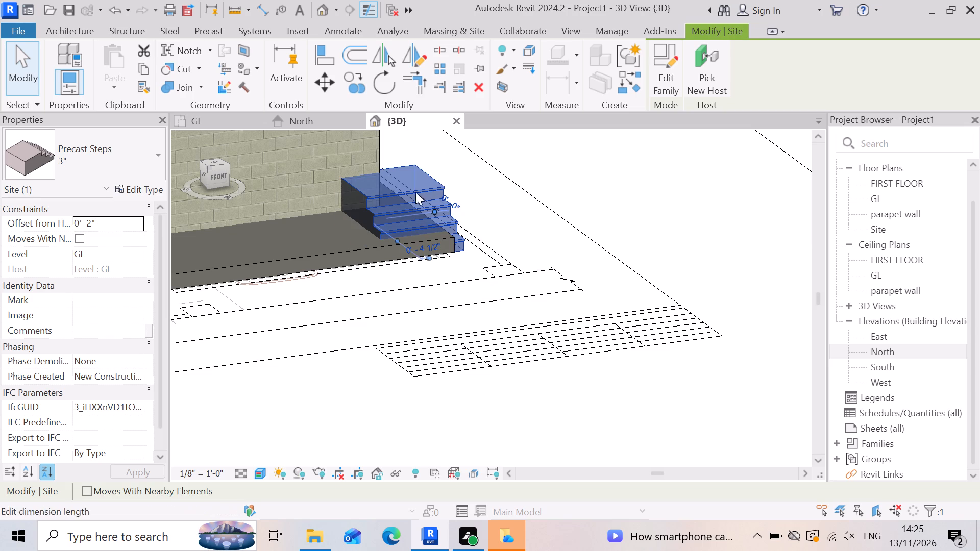
Set the precast steps' remaining 4 1/2" distance at the slab's front corner to 0.
left_click(435, 247)
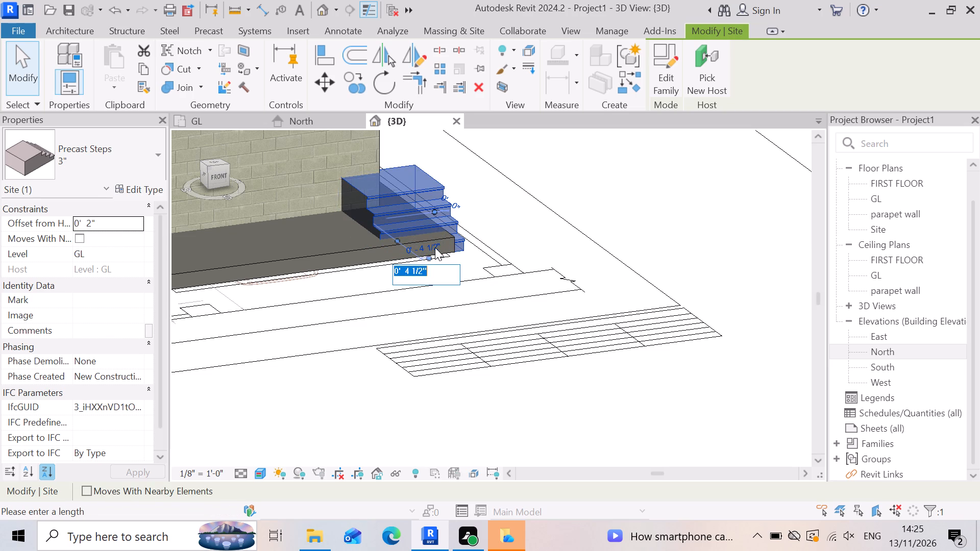
key("3")
key("BackSpace")
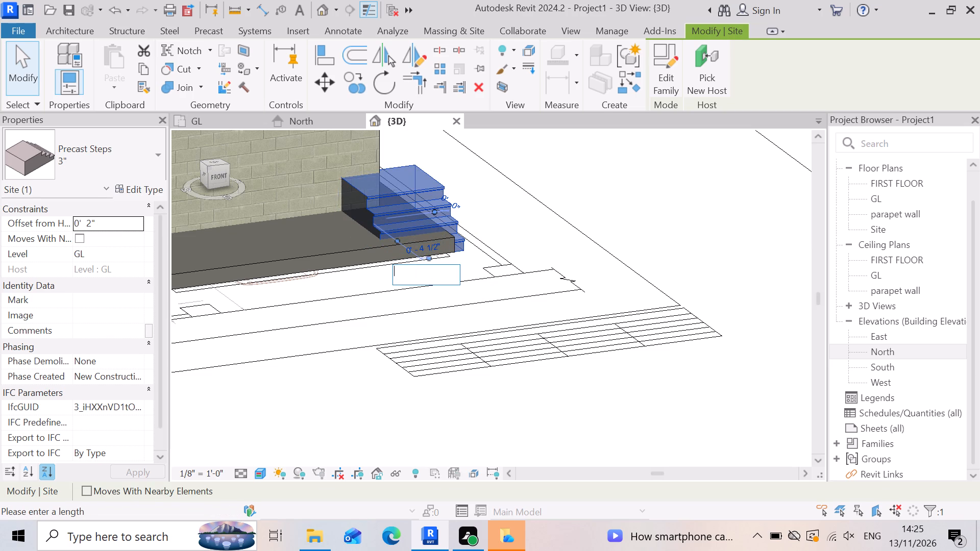
key("0")
key("Return")
left_click(421, 296)
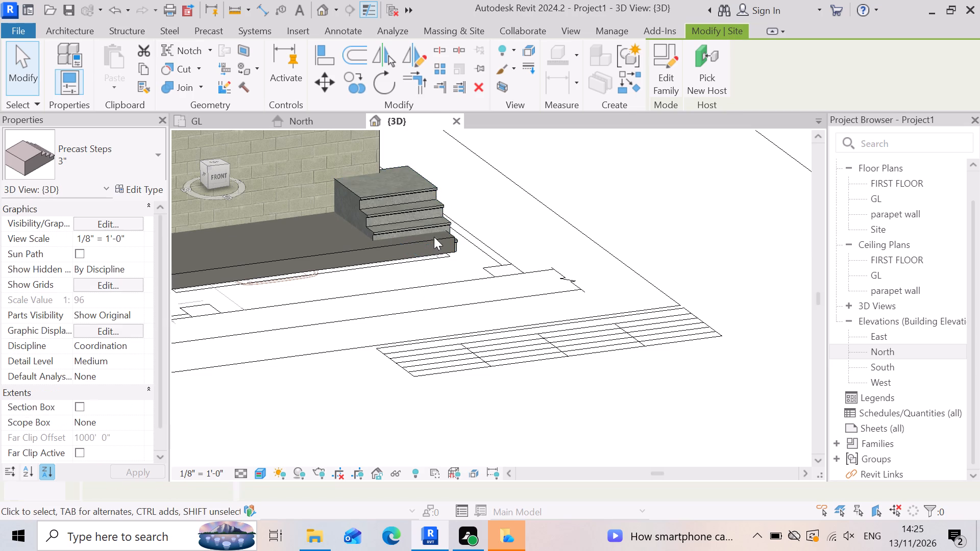
Examine how the precast steps sit on the slab's front corner beside the house wall.
left_click(408, 199)
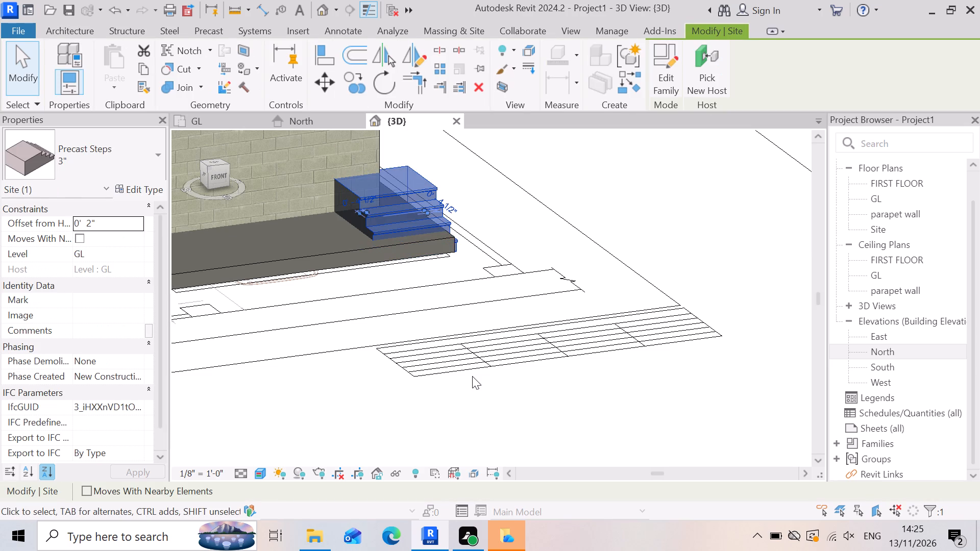
scroll(598, 362, "down", 5)
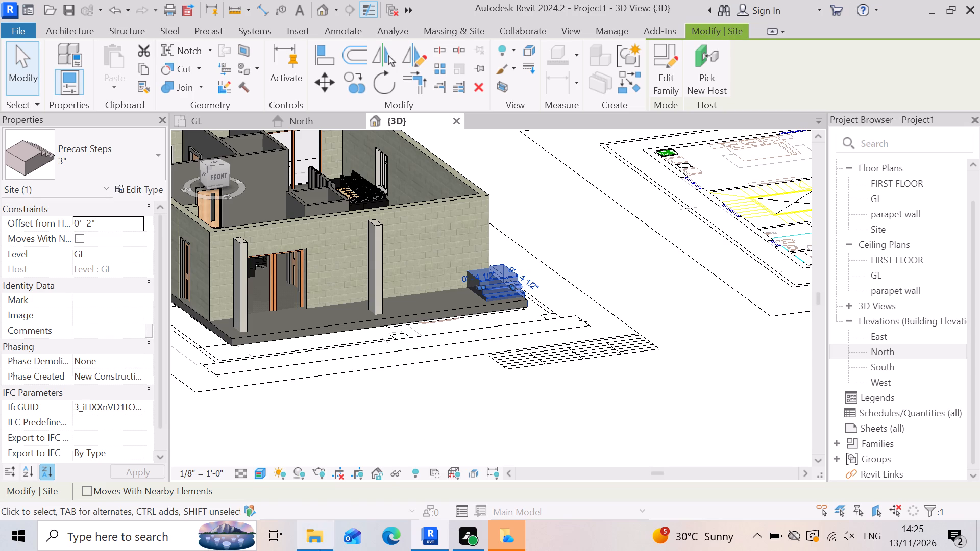
scroll(520, 284, "up", 6)
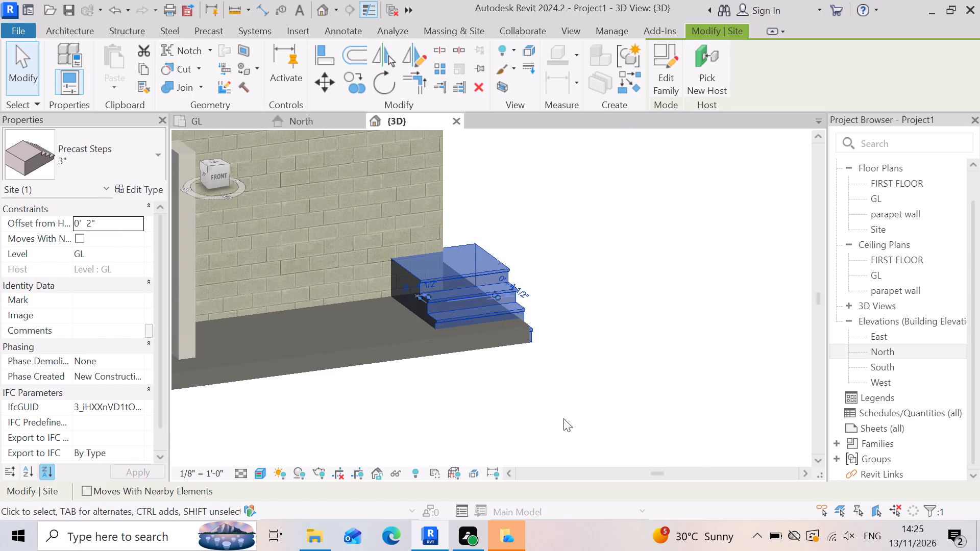
scroll(578, 294, "down", 3)
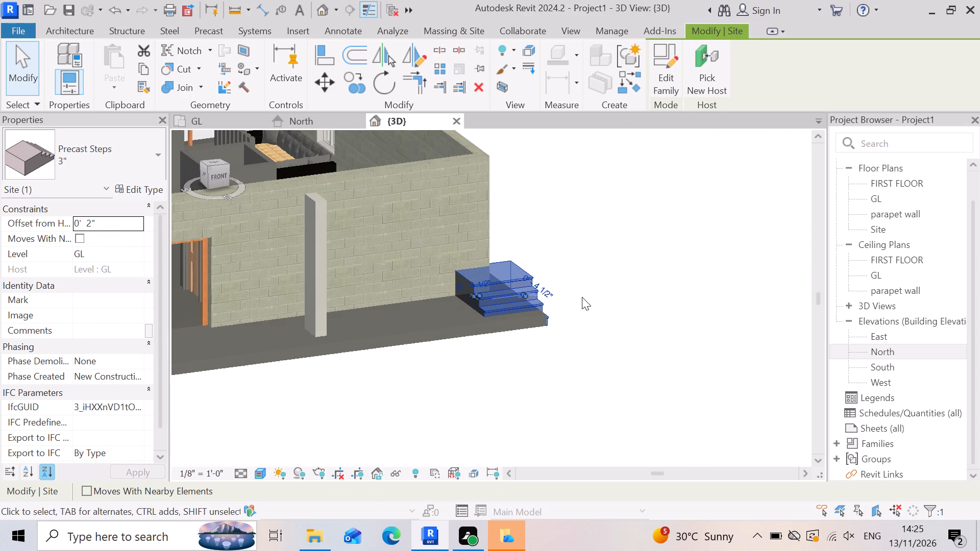
left_click(571, 357)
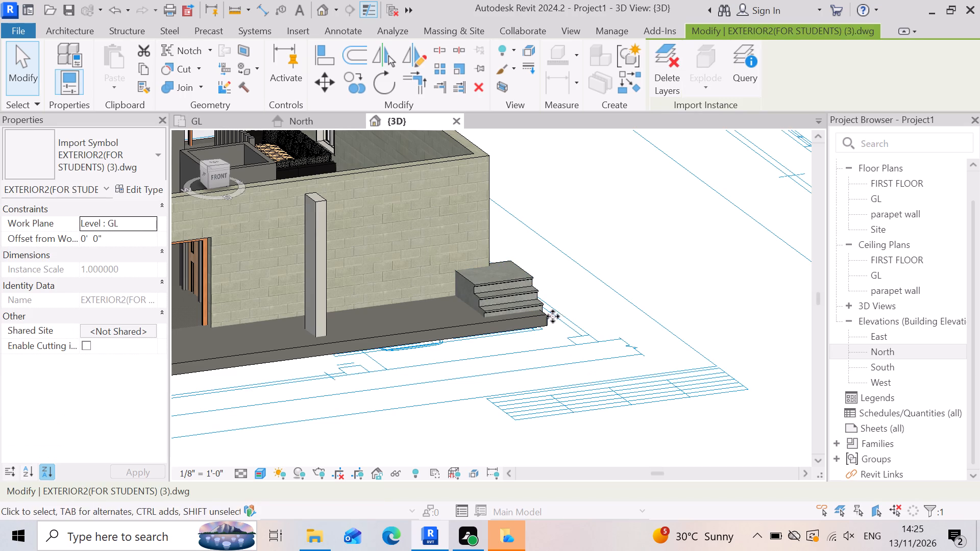
scroll(534, 305, "up", 2)
left_click(488, 309)
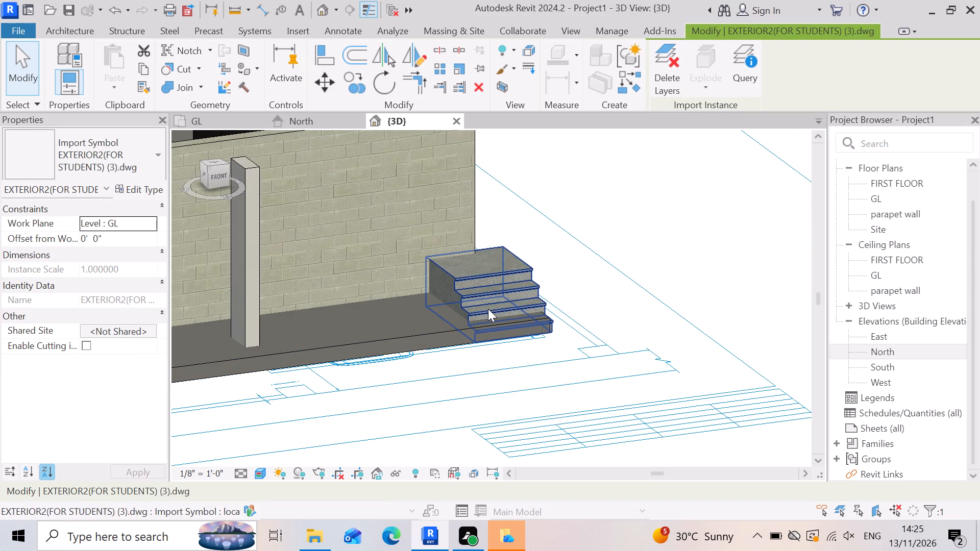
key("Escape")
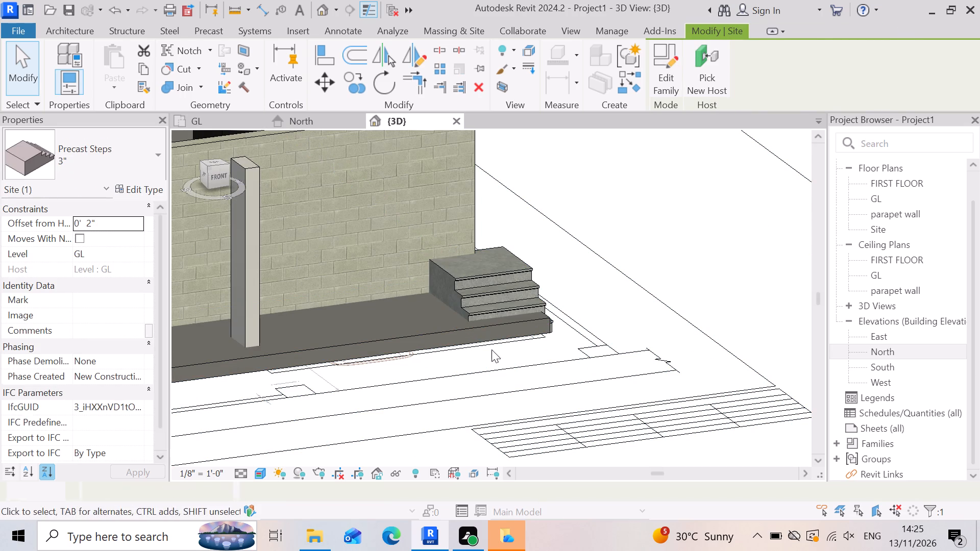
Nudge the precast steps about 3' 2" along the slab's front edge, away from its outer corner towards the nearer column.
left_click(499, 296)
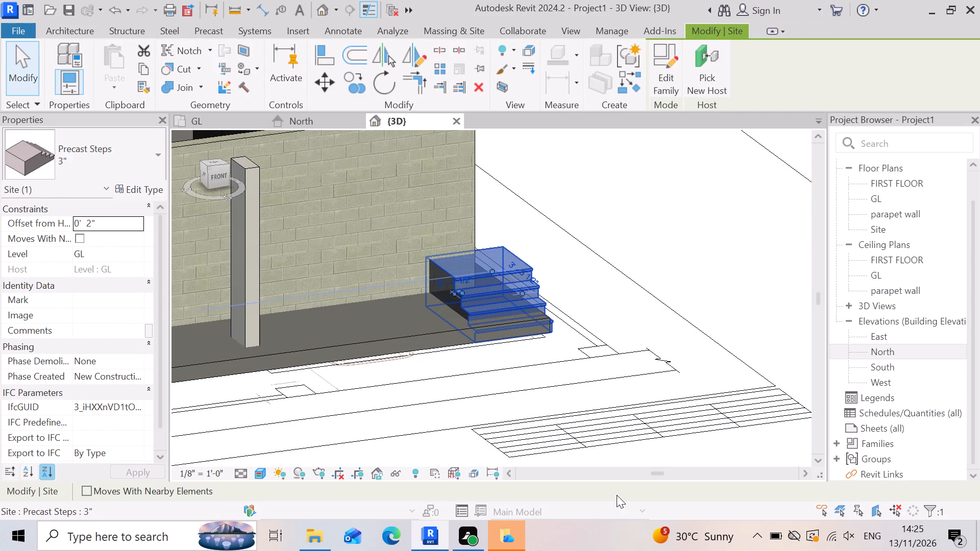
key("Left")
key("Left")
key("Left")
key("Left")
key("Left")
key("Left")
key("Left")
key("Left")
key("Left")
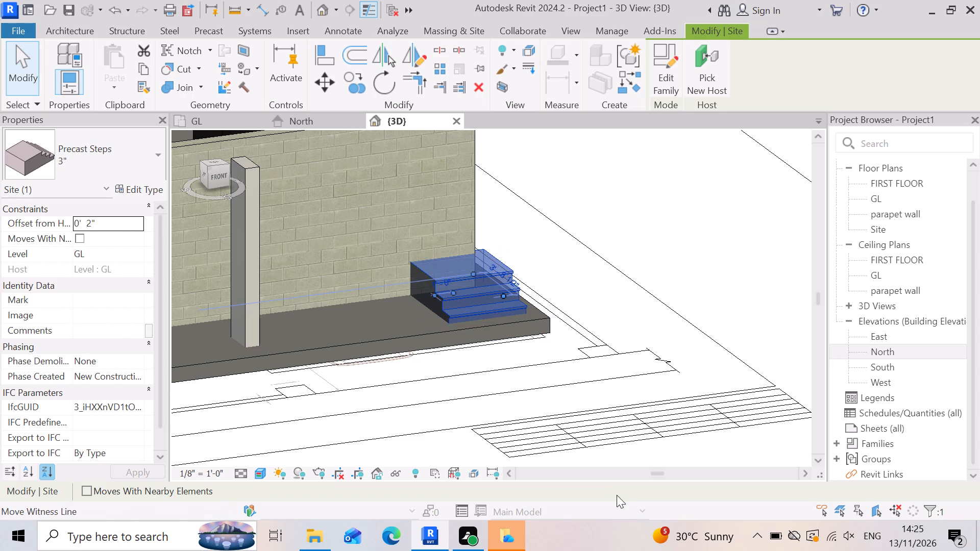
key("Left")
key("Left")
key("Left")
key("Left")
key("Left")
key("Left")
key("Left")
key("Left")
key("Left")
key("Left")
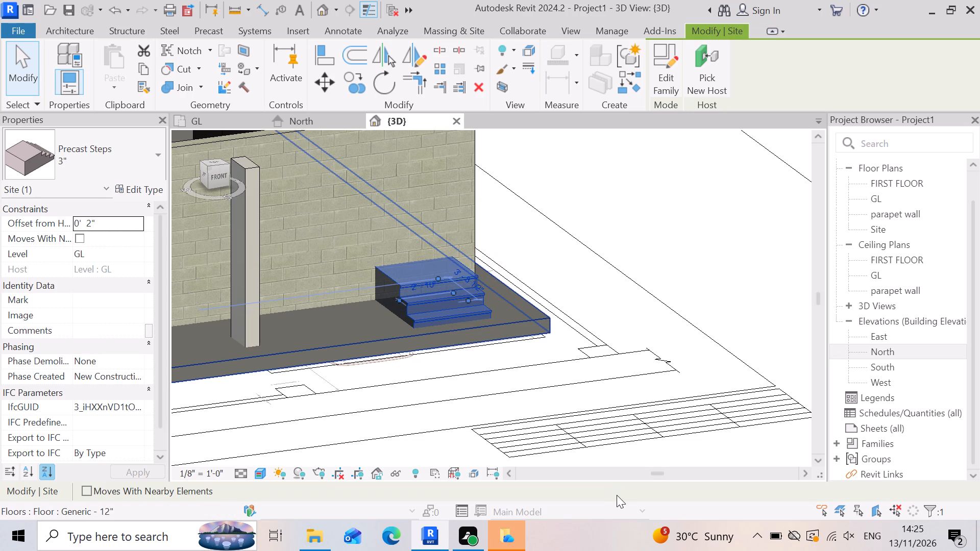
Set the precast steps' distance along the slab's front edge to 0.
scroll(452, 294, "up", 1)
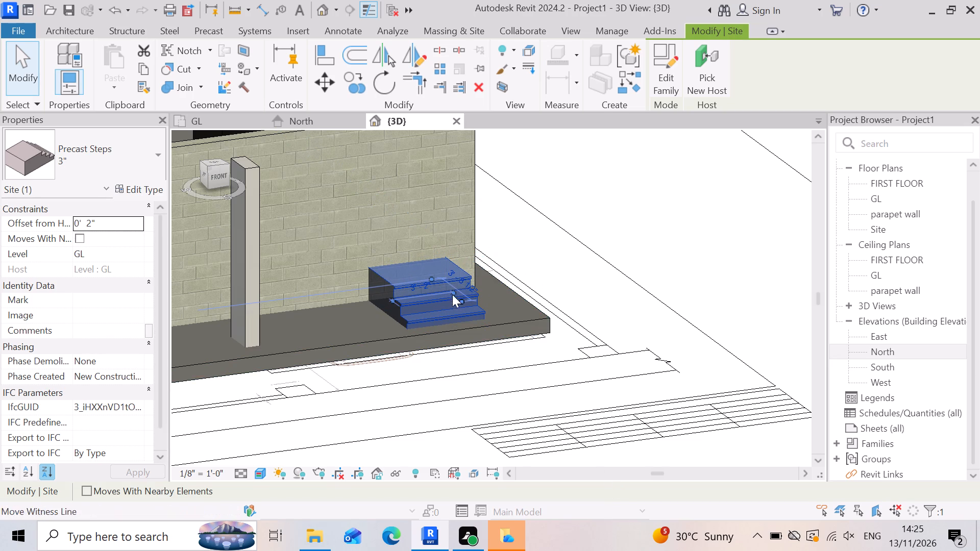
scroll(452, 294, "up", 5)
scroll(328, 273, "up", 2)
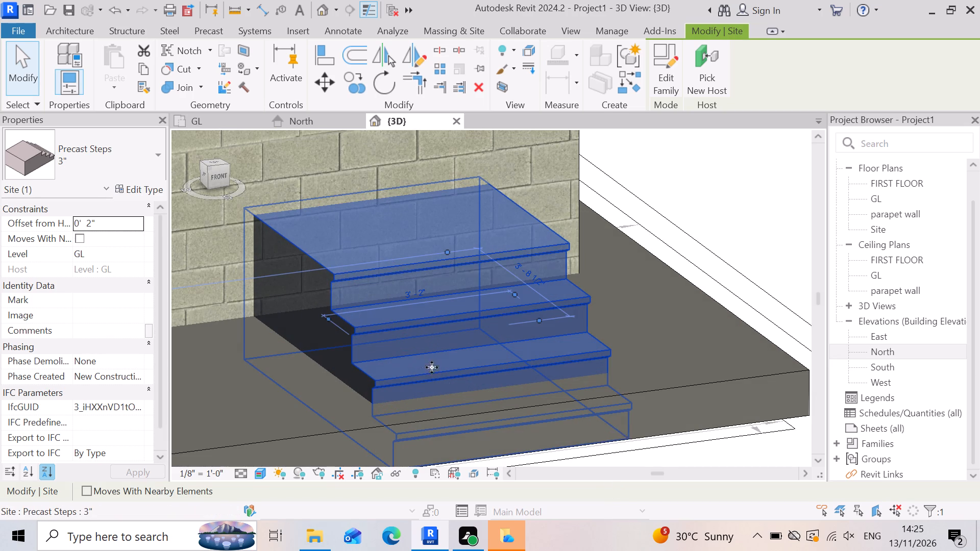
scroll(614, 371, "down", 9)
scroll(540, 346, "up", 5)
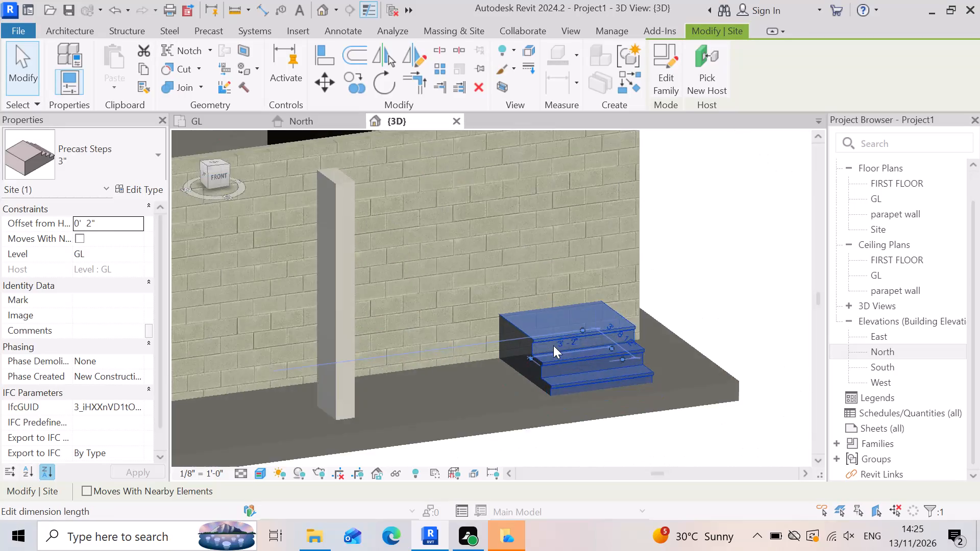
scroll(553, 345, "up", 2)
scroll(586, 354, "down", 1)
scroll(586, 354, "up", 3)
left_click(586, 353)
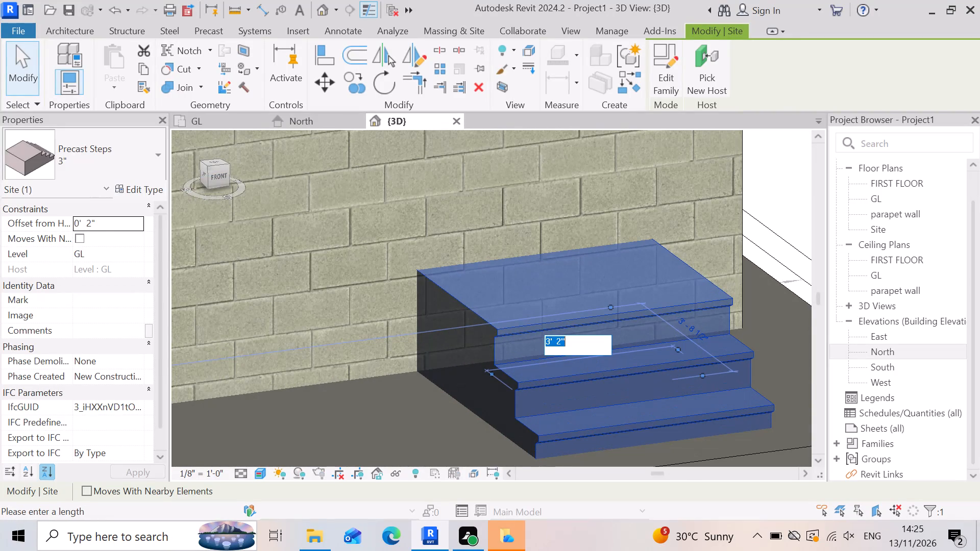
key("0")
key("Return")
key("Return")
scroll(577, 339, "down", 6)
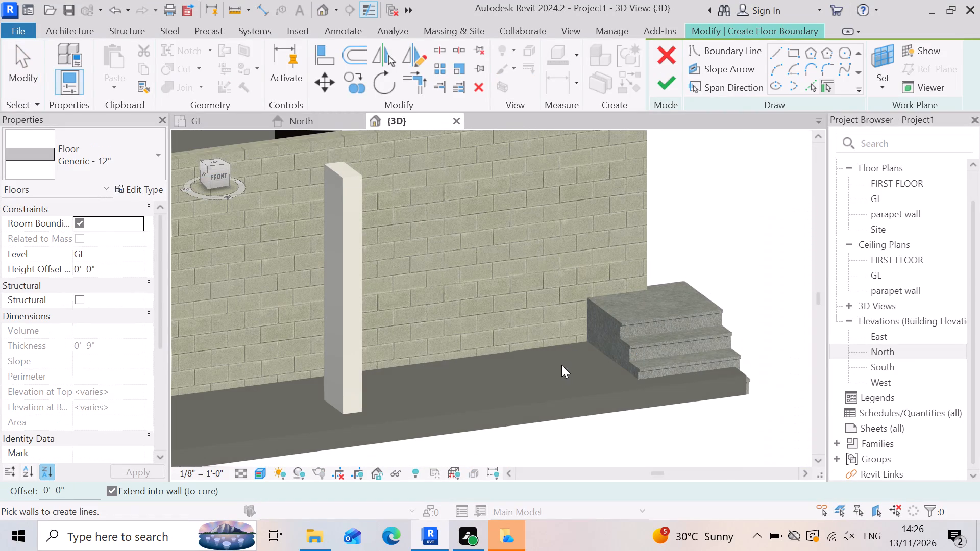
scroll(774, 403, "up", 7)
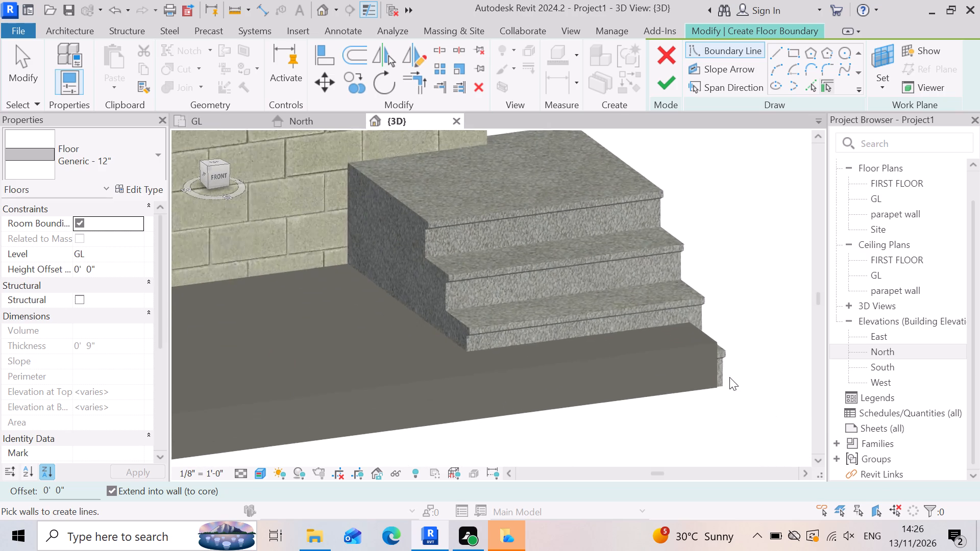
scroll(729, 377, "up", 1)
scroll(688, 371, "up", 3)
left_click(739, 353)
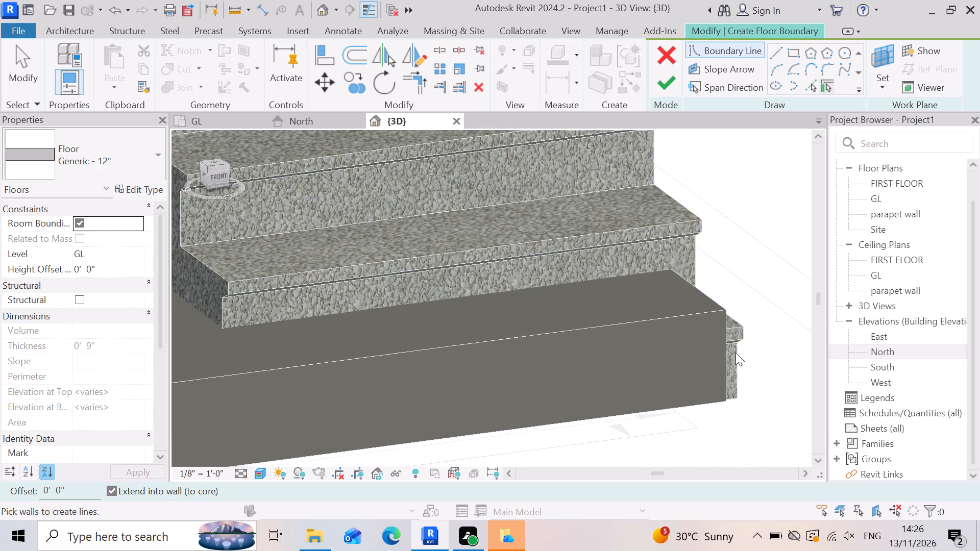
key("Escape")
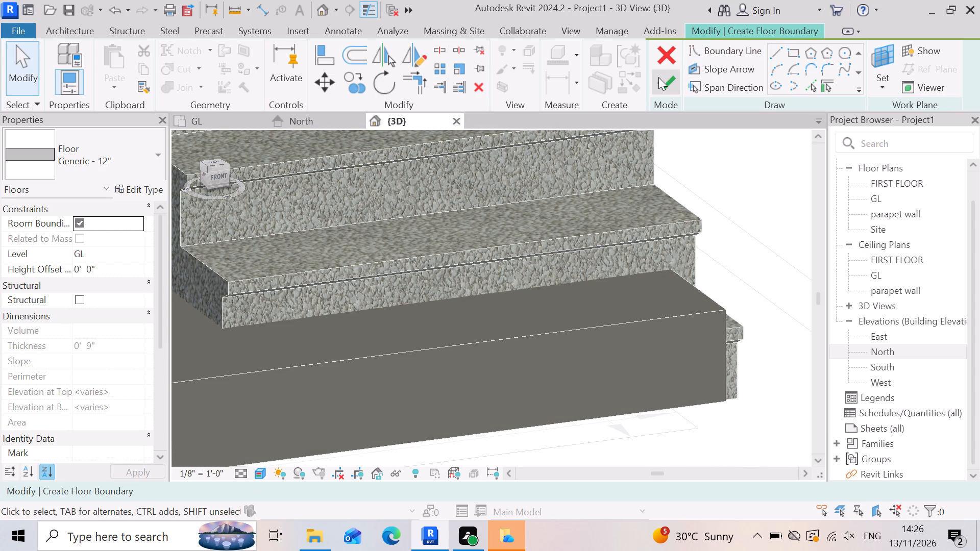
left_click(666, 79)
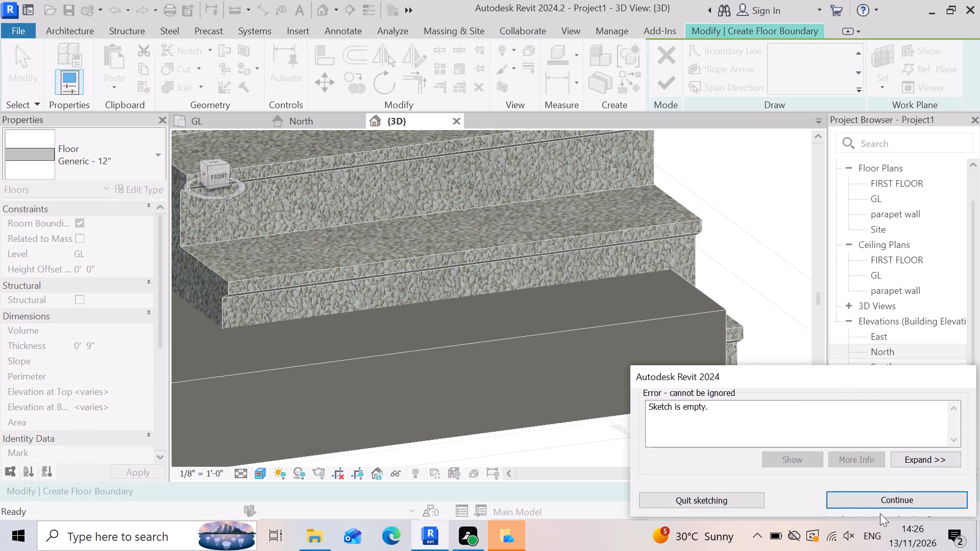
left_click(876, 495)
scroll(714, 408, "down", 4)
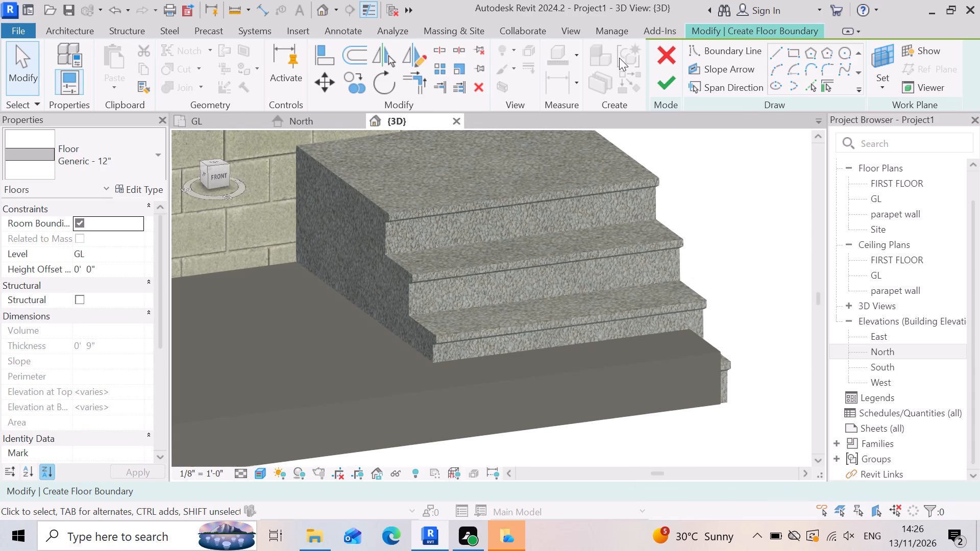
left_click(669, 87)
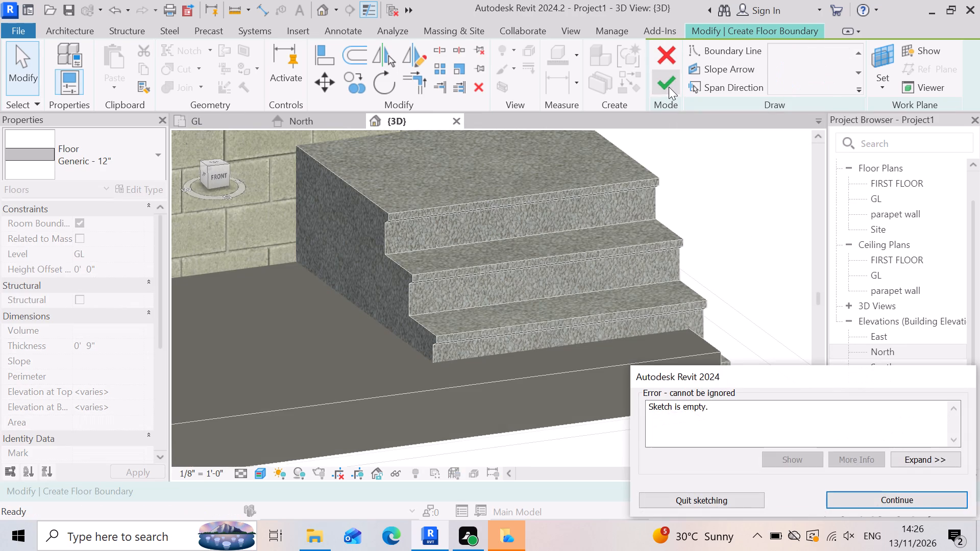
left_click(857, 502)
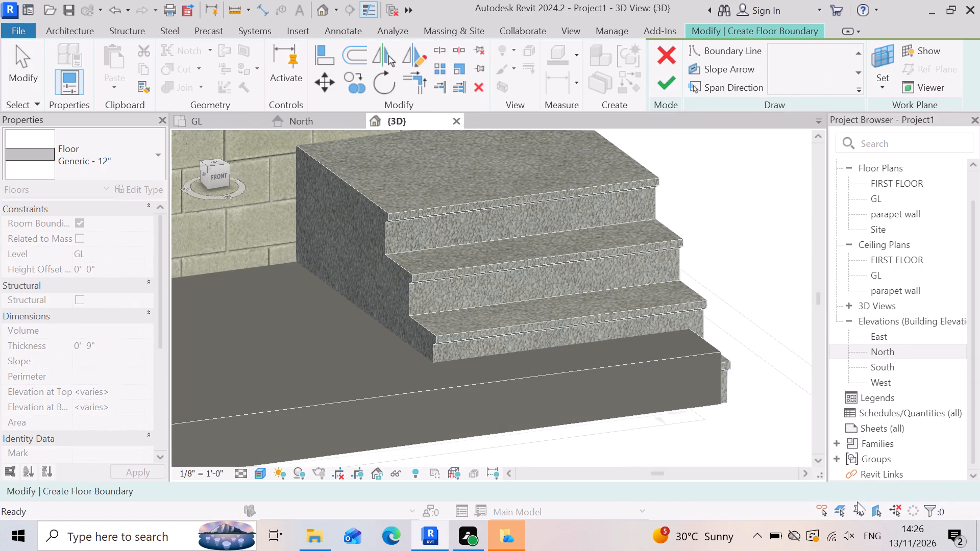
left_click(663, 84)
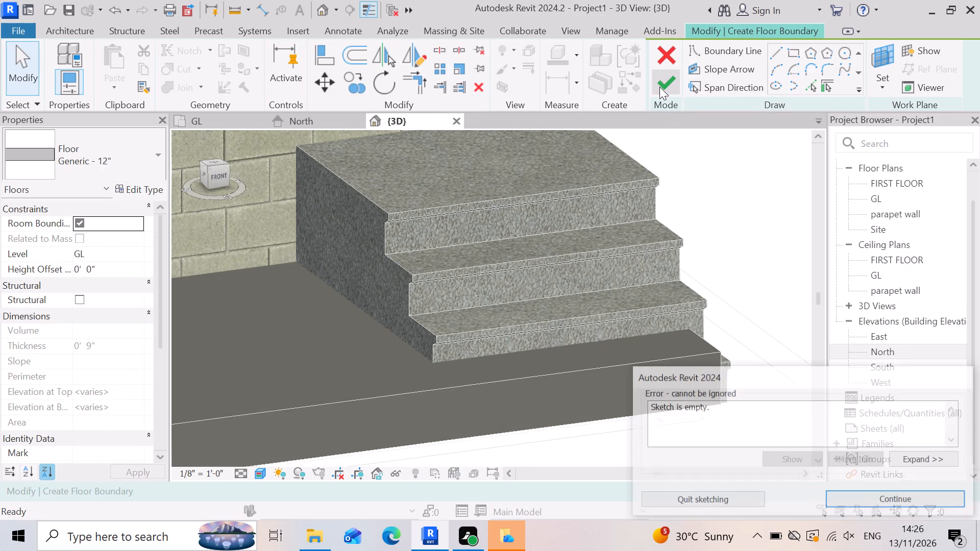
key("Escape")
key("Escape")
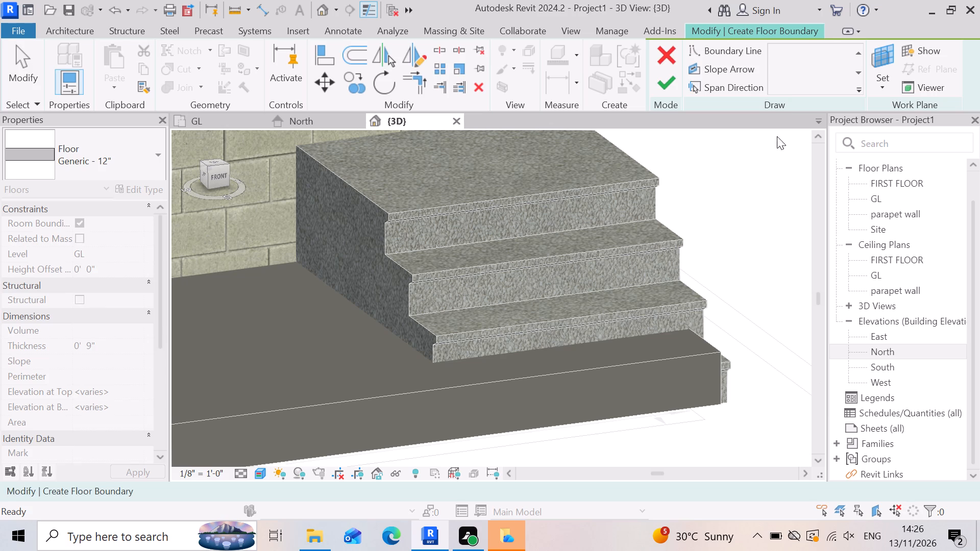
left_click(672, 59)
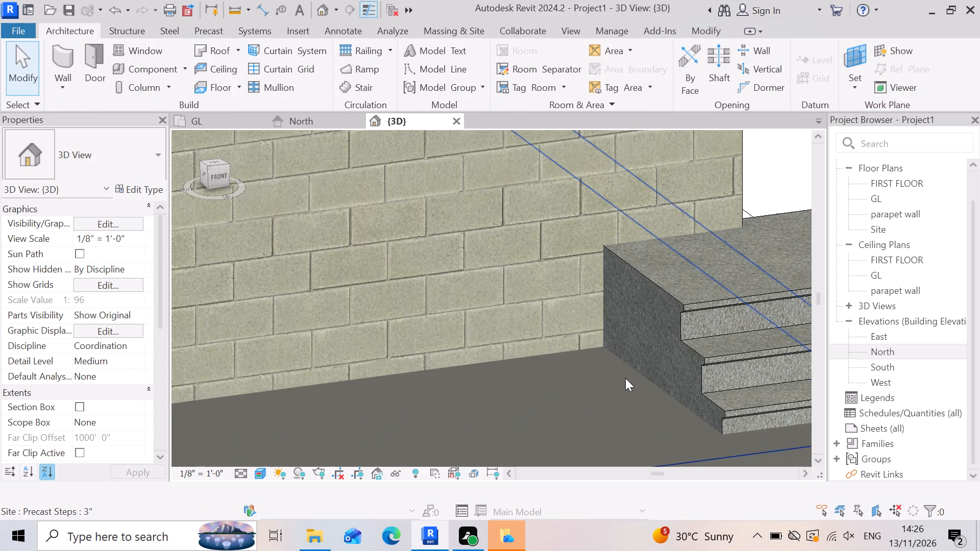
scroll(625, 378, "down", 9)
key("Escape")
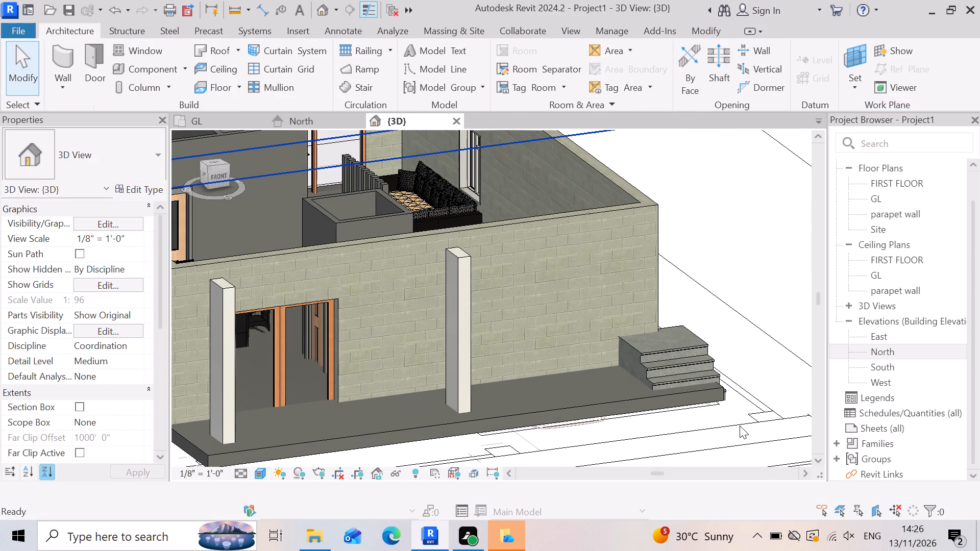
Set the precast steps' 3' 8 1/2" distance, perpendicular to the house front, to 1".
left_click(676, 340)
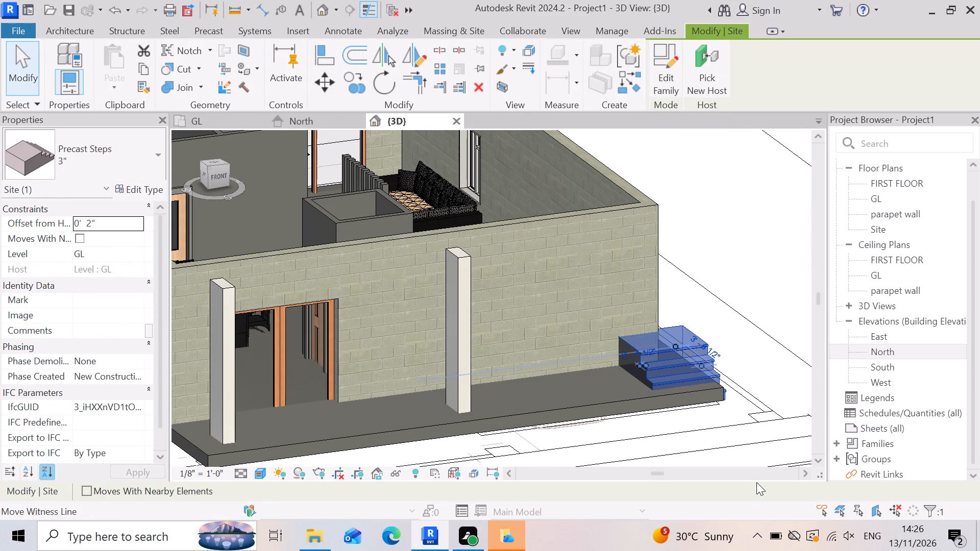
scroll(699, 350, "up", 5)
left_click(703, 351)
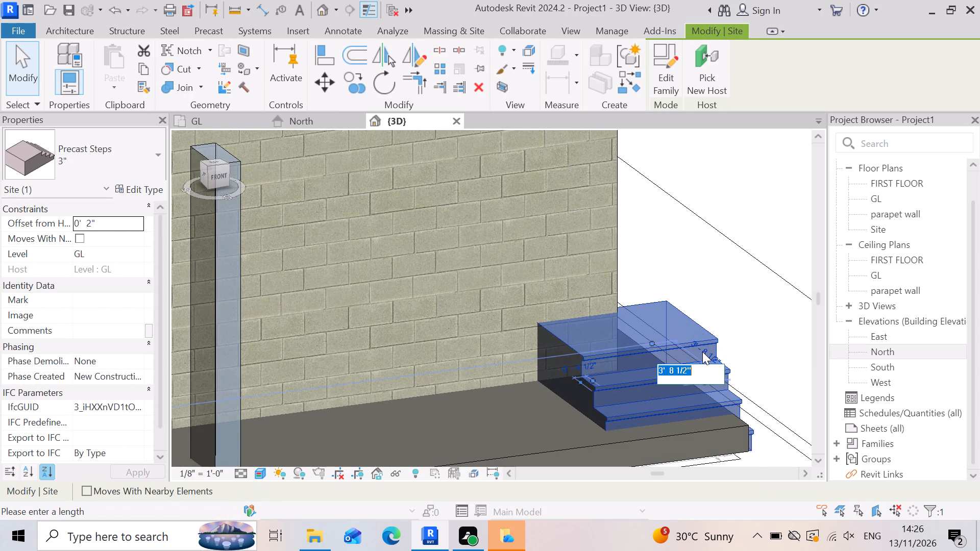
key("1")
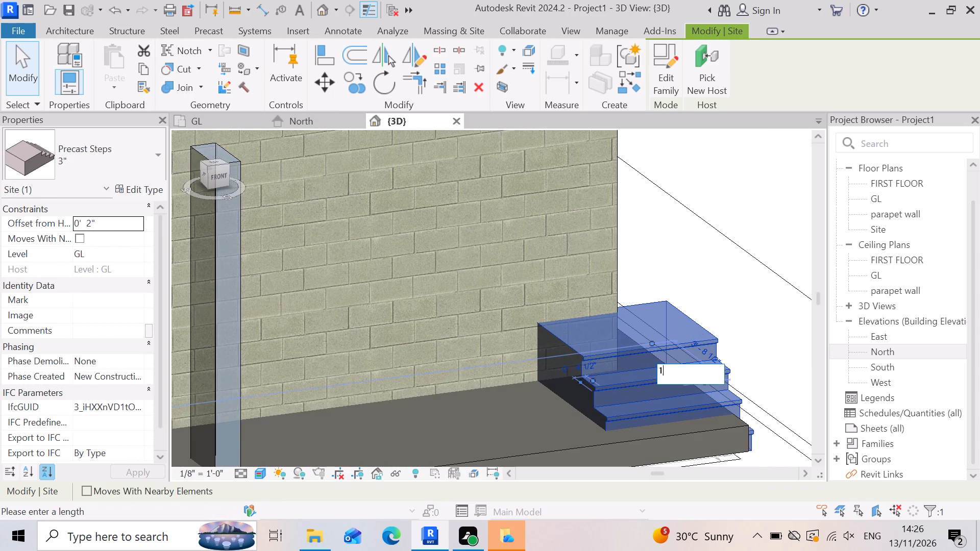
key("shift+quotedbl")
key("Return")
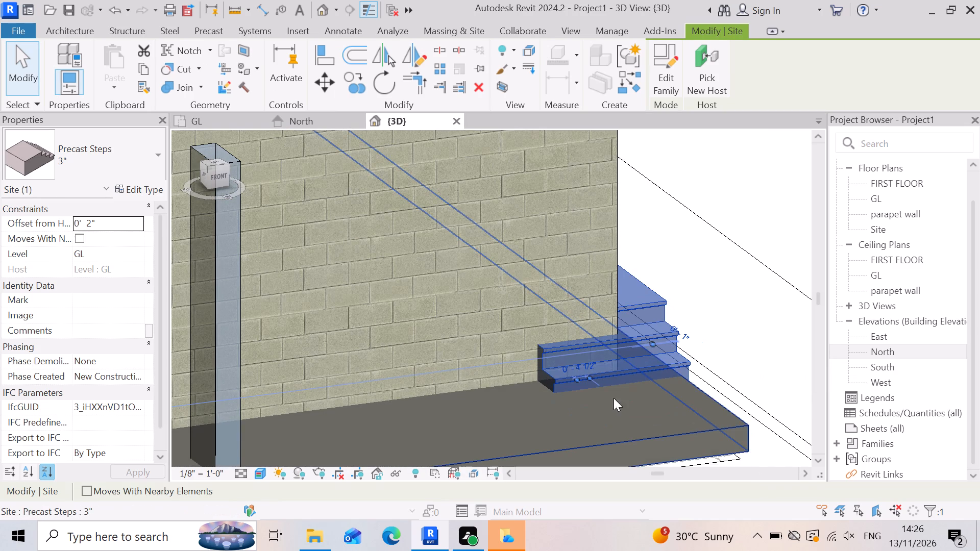
Nudge the precast steps outward from the house front until the lowest tread stands beyond the slab's front edge.
scroll(639, 388, "down", 6)
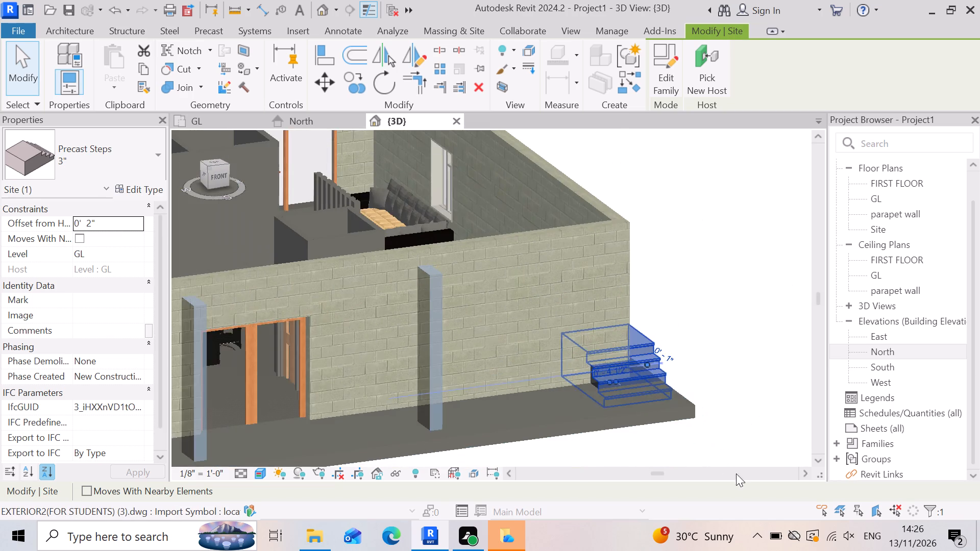
key("Down")
key("Down")
key("Down")
key("Down")
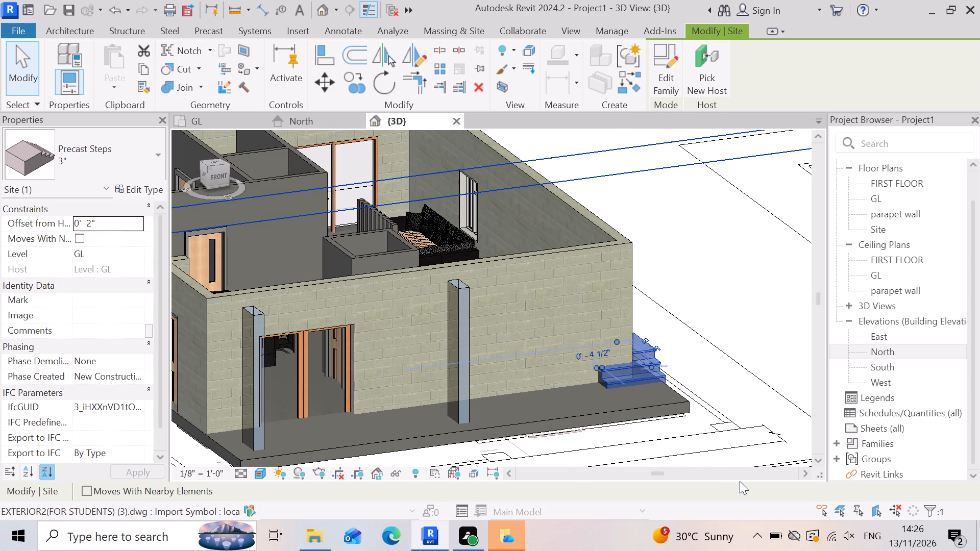
key("Down")
key("Down")
key("Down")
key("Down")
key("Down")
key("Down")
key("Down")
key("Down")
key("Down")
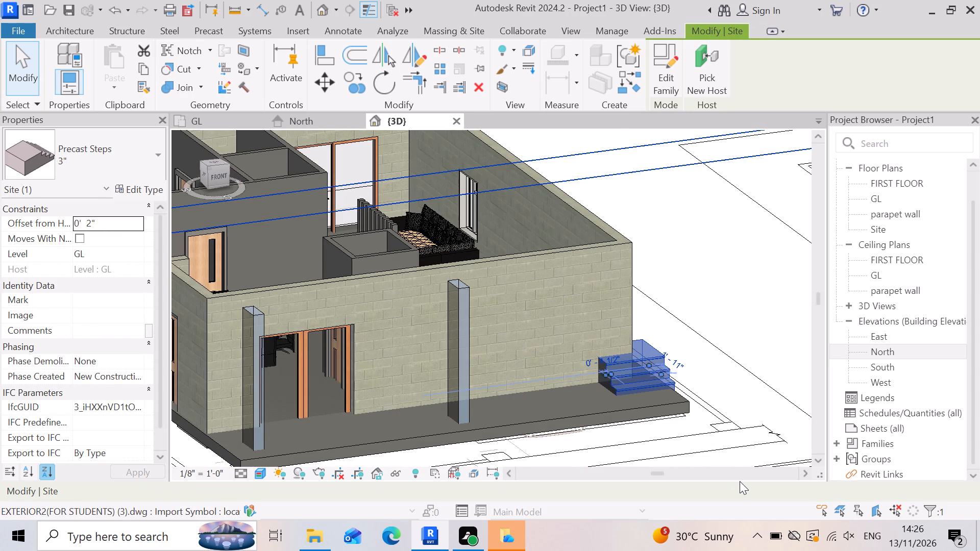
key("Down")
key("Down")
key("Down")
key("Down")
key("Down")
key("Down")
key("Down")
key("Down")
key("Down")
key("Down")
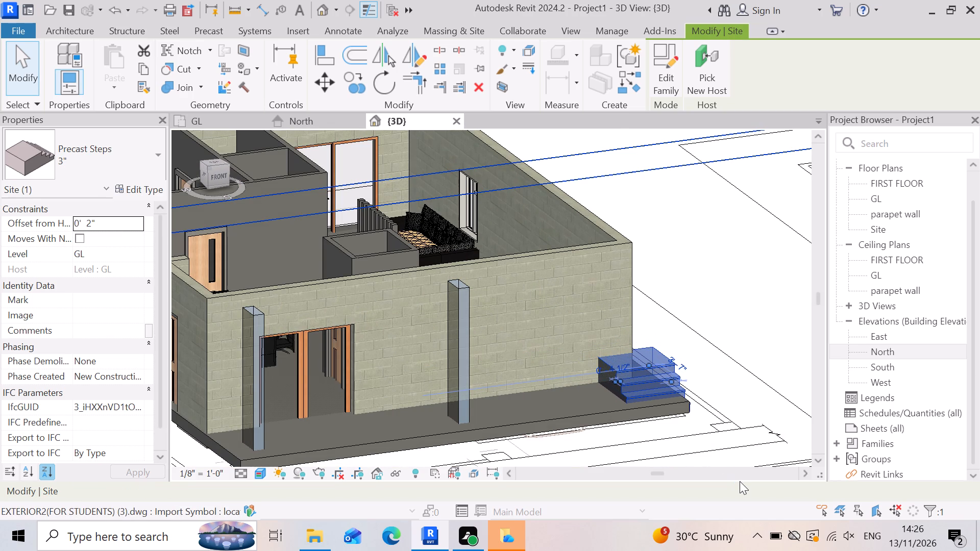
key("Down")
key("Down")
key("Down")
key("Down")
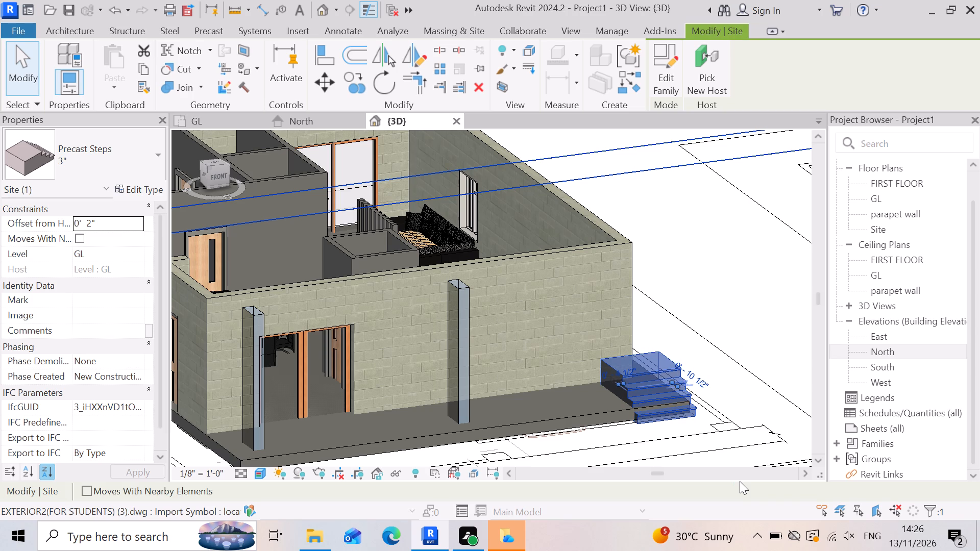
Nudge the precast steps along the slab's front edge, away from its outer corner, until they stand mostly on the door side of the nearer column.
key("Left")
key("Left")
key("Left")
key("Left")
key("Left")
key("Left")
key("Left")
key("Left")
key("Left")
key("Left")
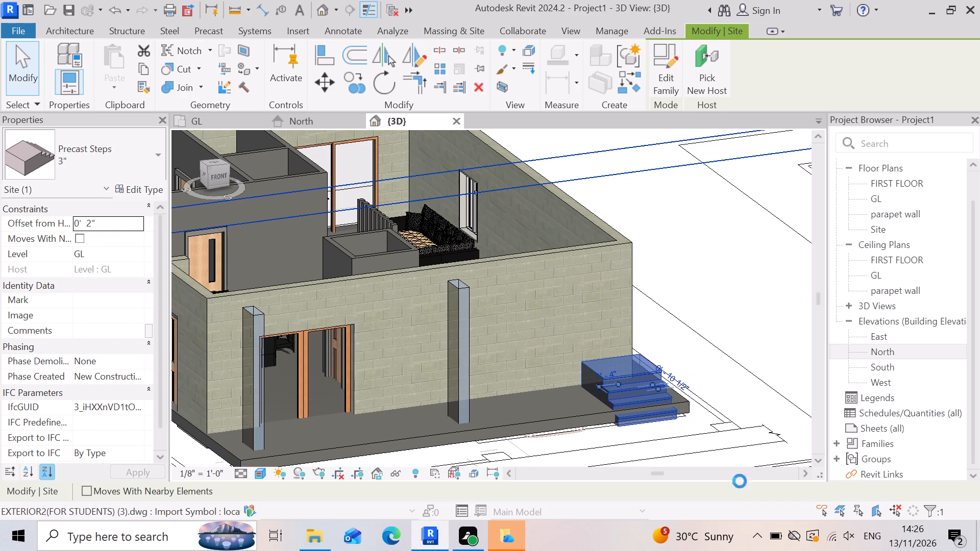
key("Left")
key("Left")
key("Left")
key("Left")
key("Left")
key("Left")
key("Left")
key("Left")
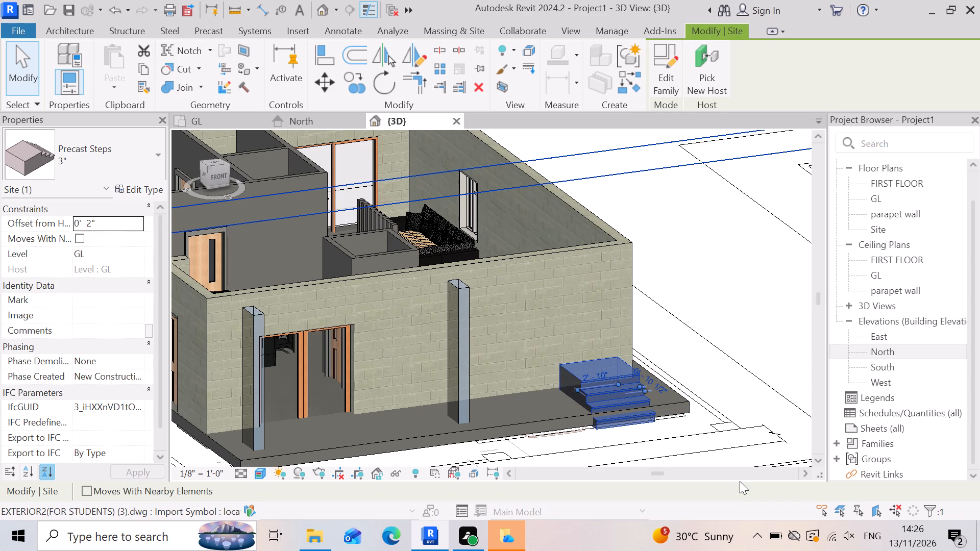
key("Left")
key("Left")
key("Left")
key("Left")
key("Left")
key("Left")
key("Left")
key("Left")
key("Left")
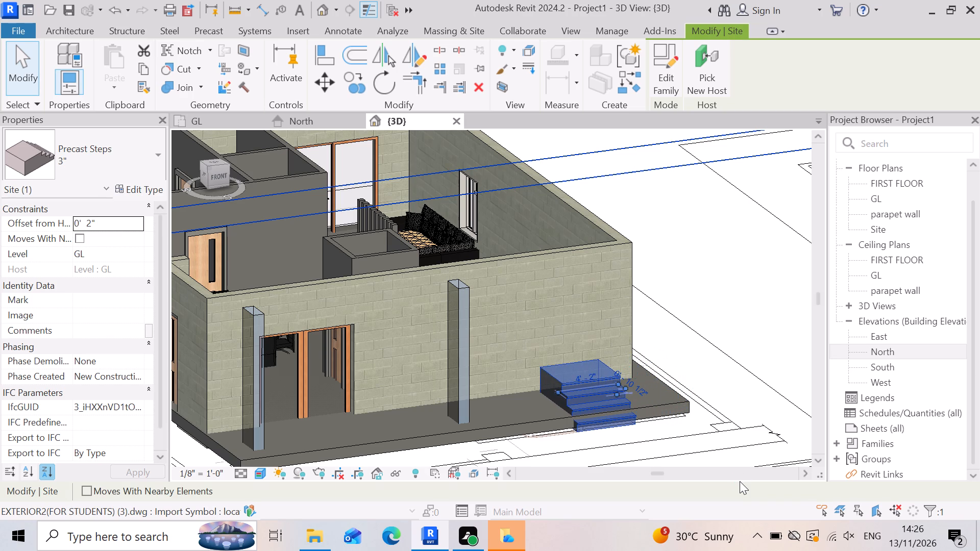
key("Left")
key("Left")
key("Left")
key("Left")
key("Left")
key("Left")
key("Left")
key("Left")
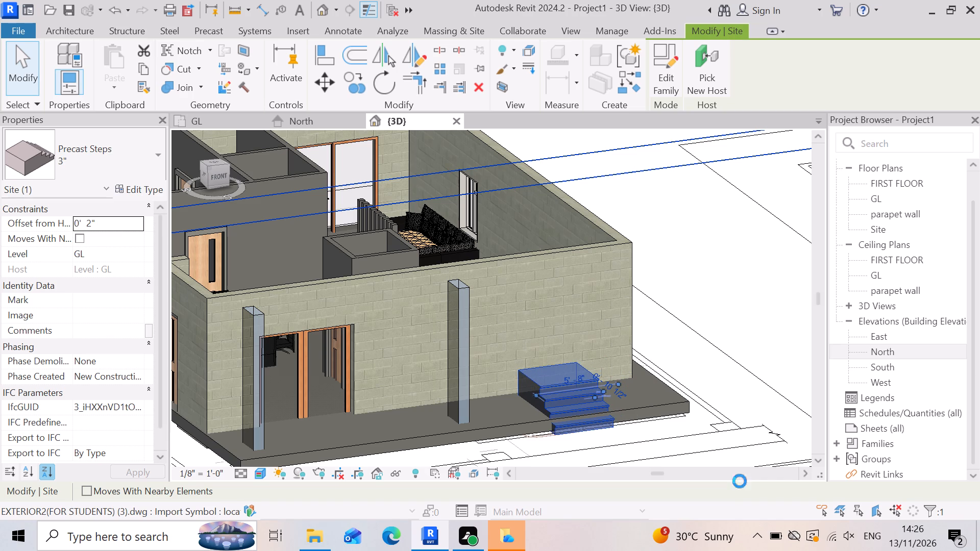
key("Left")
key("Left")
key("Left")
key("Left")
key("Left")
key("Left")
key("Left")
key("Left")
key("Left")
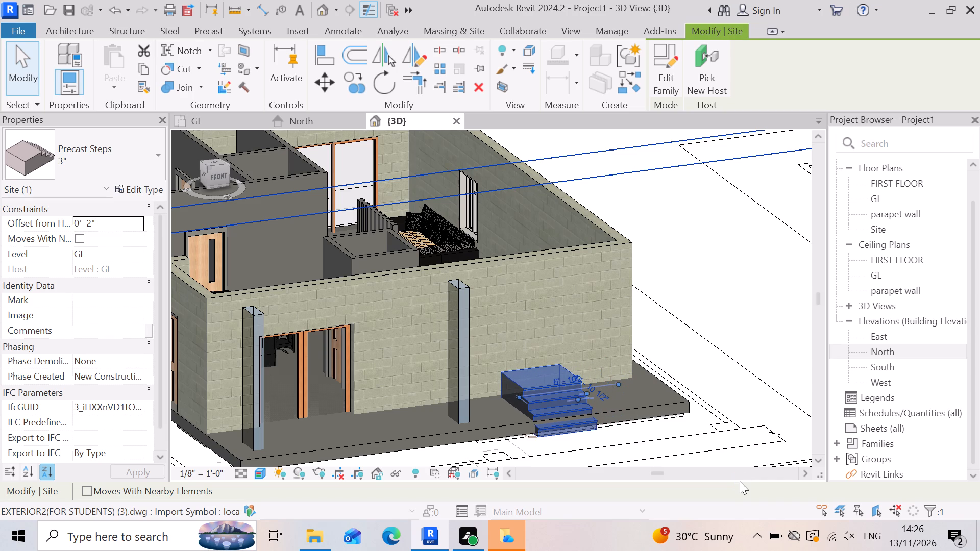
key("Left")
key("Left")
key("Left")
key("Left")
key("Left")
key("Left")
key("Left")
key("Left")
key("Left")
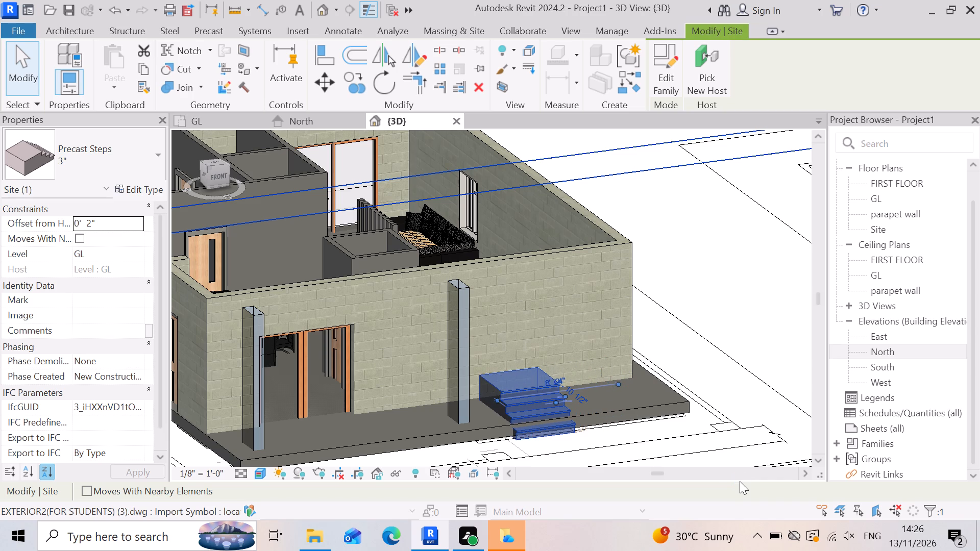
key("Left")
key("Left")
key("Left")
key("Left")
key("Left")
key("Left")
key("Left")
key("Left")
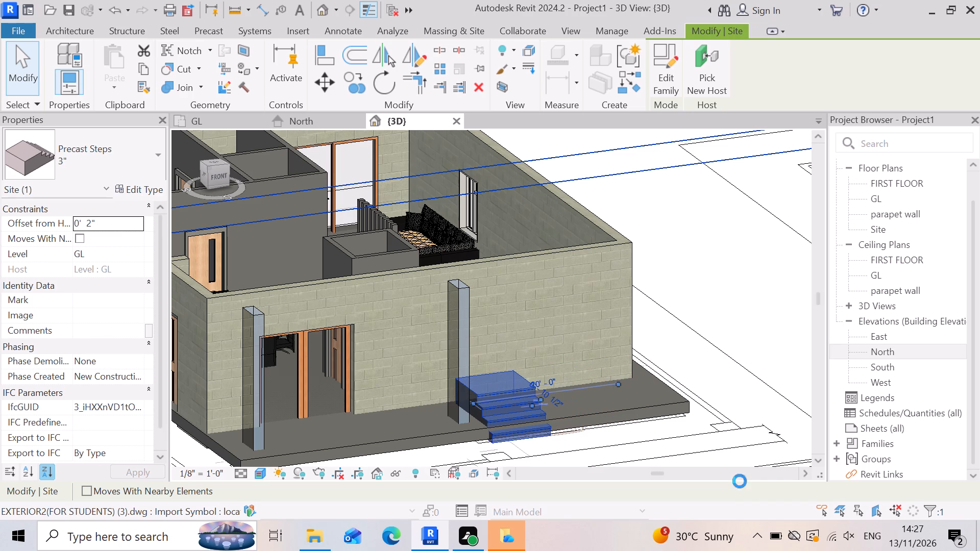
key("Left")
key("Left")
key("Left")
key("Left")
key("Left")
key("Left")
key("Left")
key("Left")
key("Left")
key("Left")
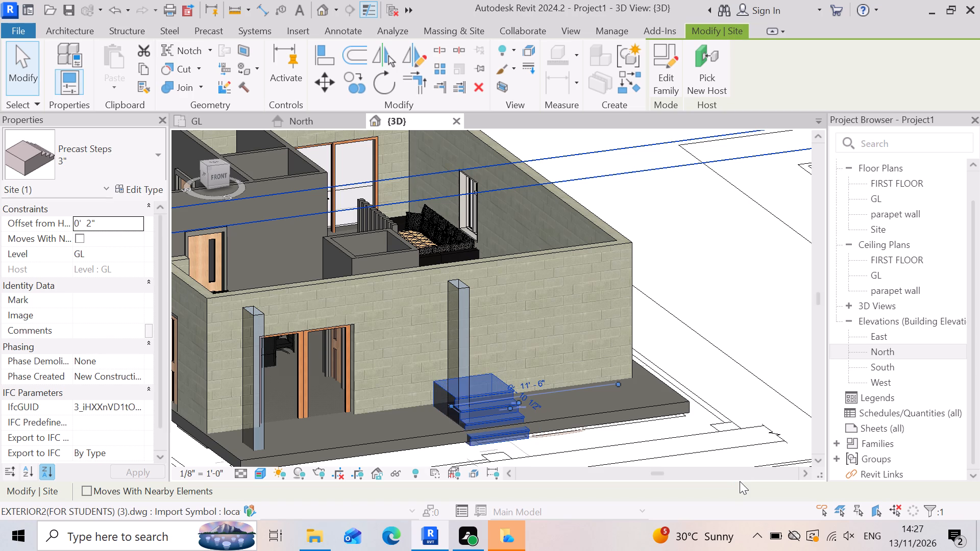
key("Left")
key("Left")
key("Left")
key("Left")
key("Left")
key("Left")
key("Left")
key("Left")
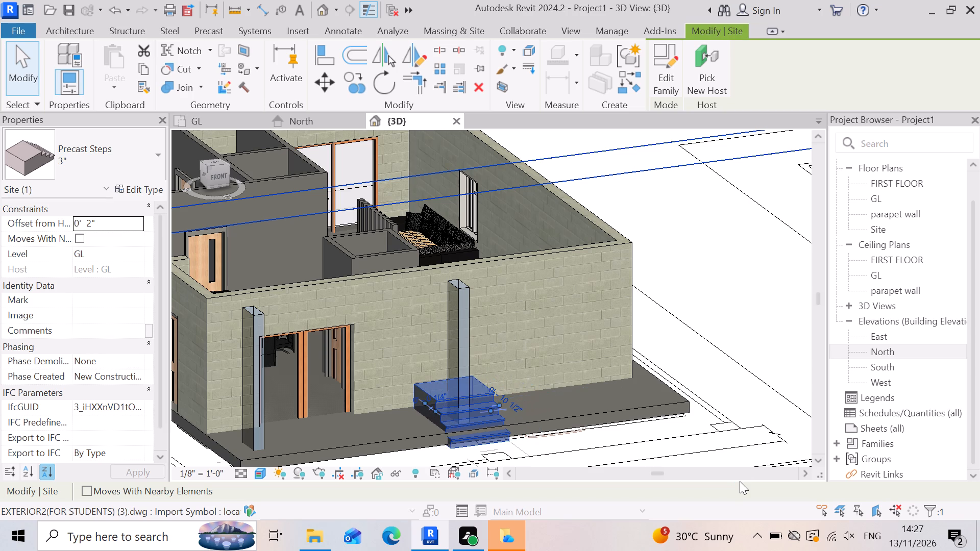
key("Left")
key("Left")
key("Left")
key("Left")
key("Left")
key("Left")
key("Left")
key("Left")
key("Left")
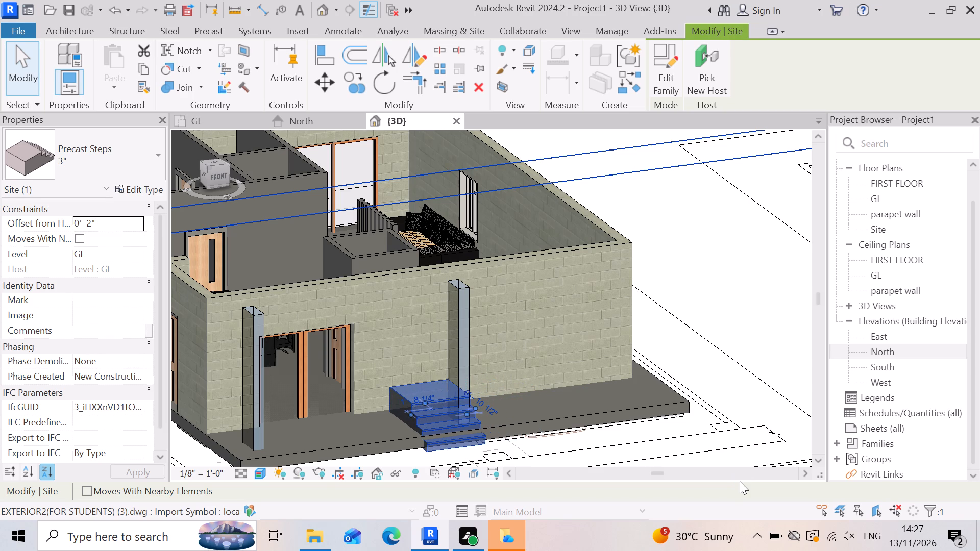
key("Left")
key("Left")
key("Left")
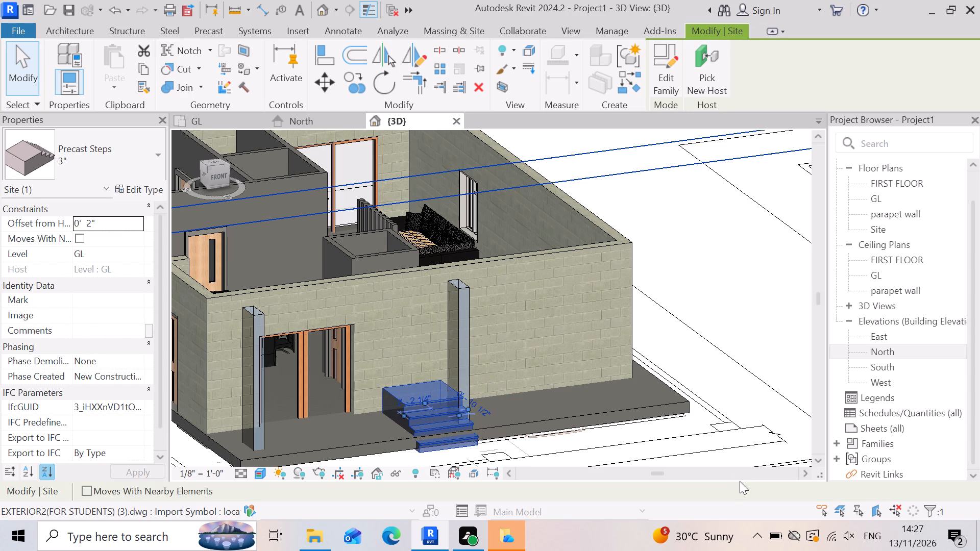
key("Left")
key("Left")
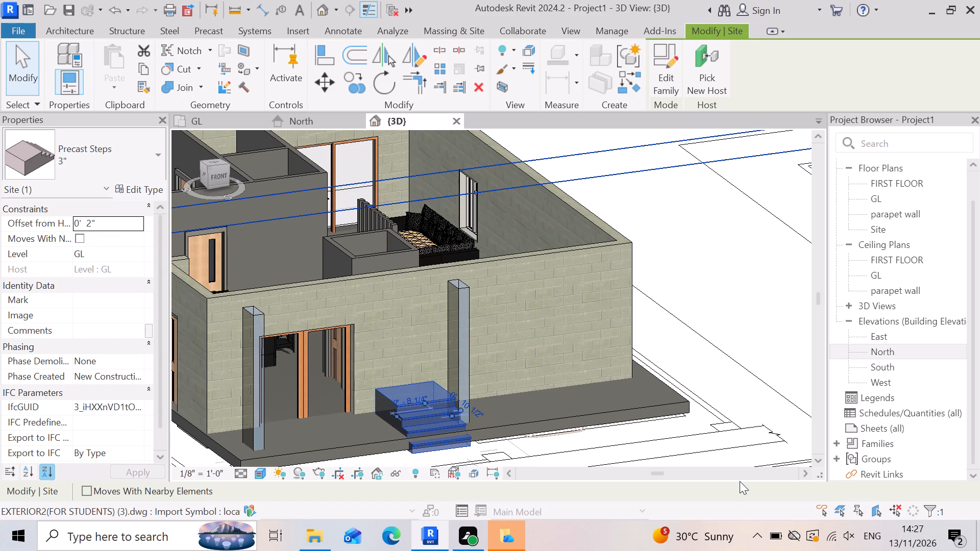
key("Left")
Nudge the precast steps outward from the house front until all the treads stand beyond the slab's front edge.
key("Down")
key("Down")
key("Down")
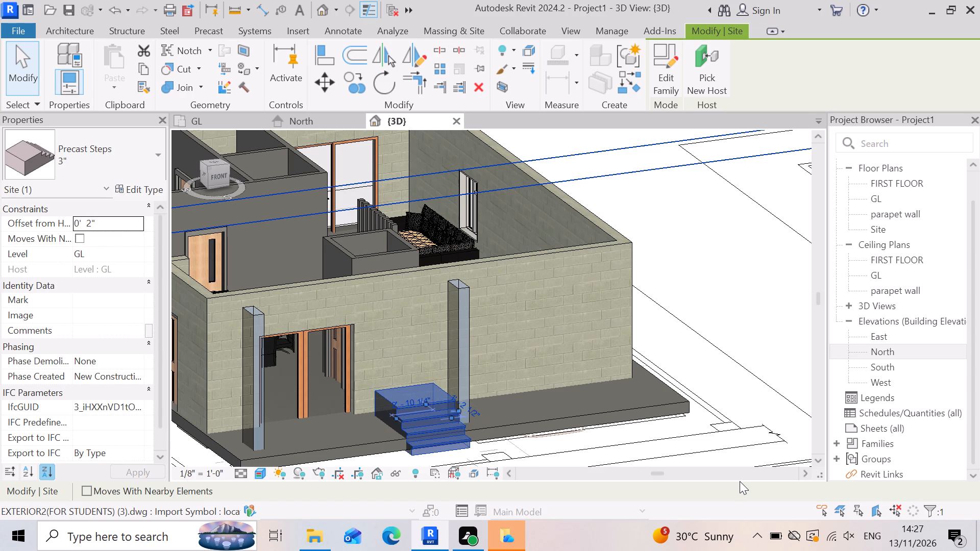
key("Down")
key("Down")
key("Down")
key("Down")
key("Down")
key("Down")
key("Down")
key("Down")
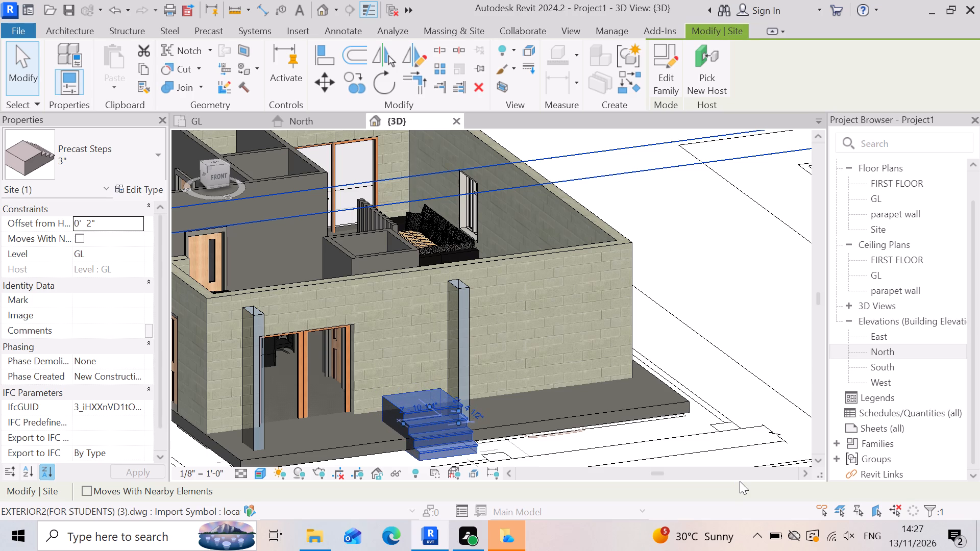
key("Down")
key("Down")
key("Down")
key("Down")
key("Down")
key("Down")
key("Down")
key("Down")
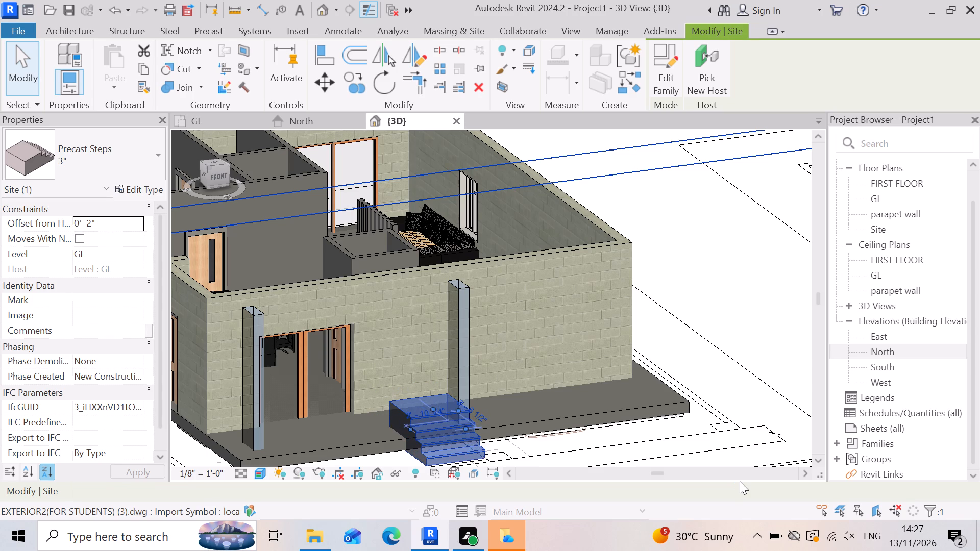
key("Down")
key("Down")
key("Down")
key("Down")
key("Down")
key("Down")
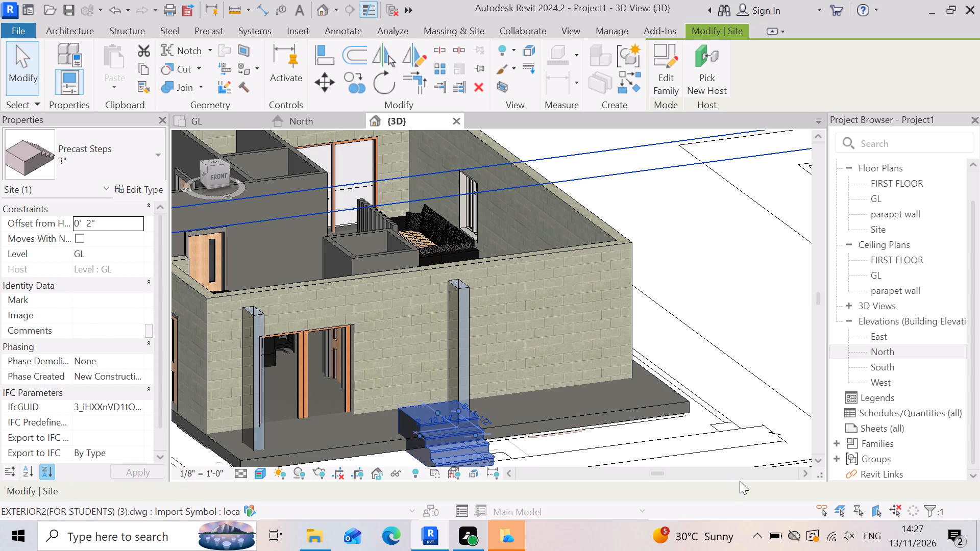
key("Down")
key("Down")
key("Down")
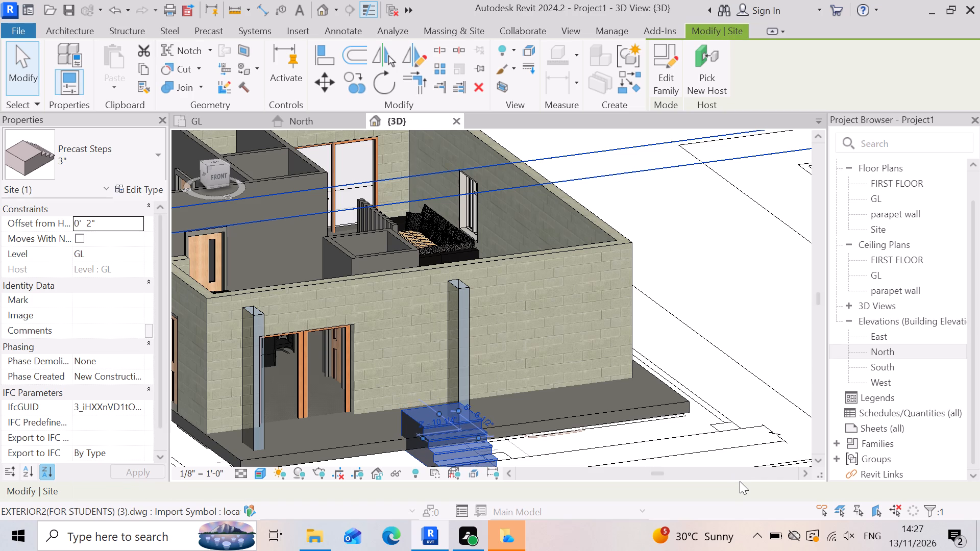
Set the precast steps' distance along the slab's front edge to 1".
scroll(646, 322, "down", 3)
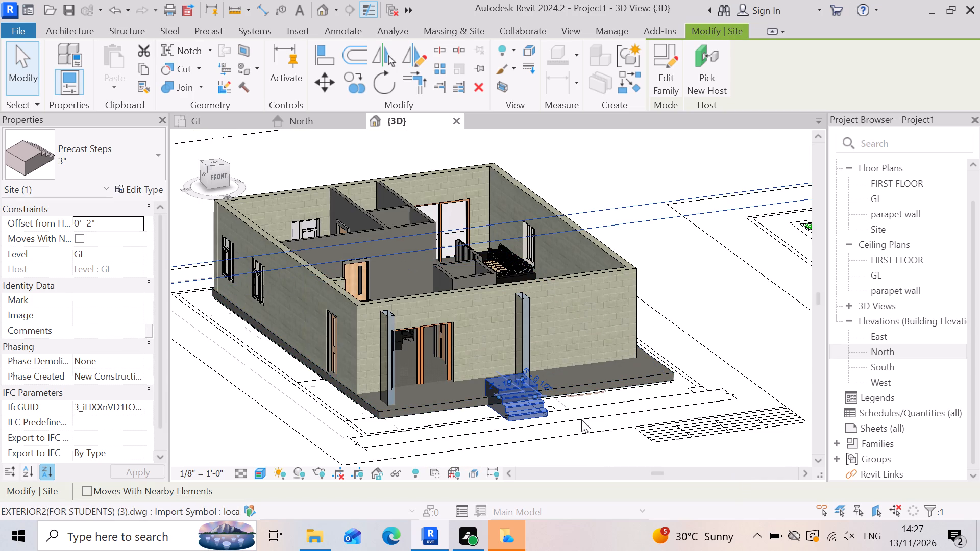
left_click(560, 432)
scroll(492, 377, "up", 2)
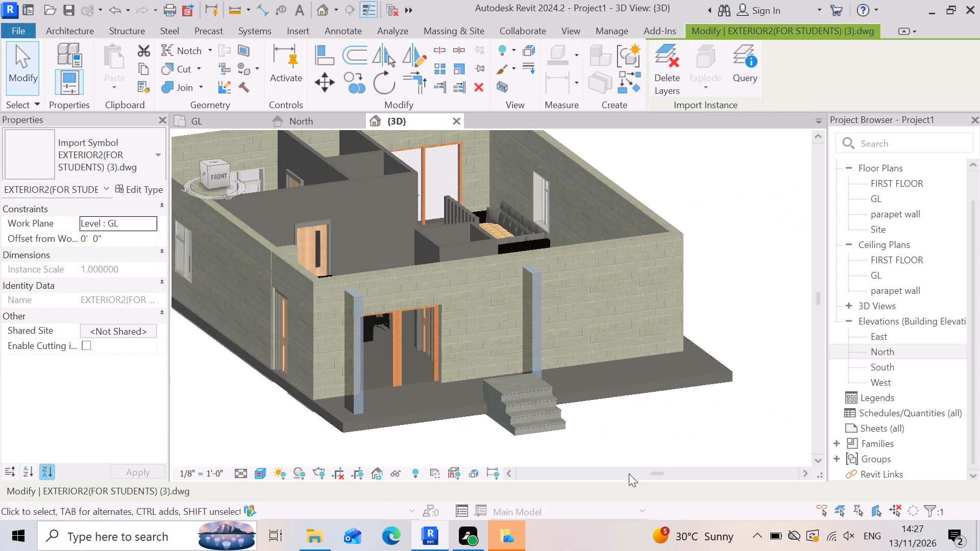
left_click(511, 374)
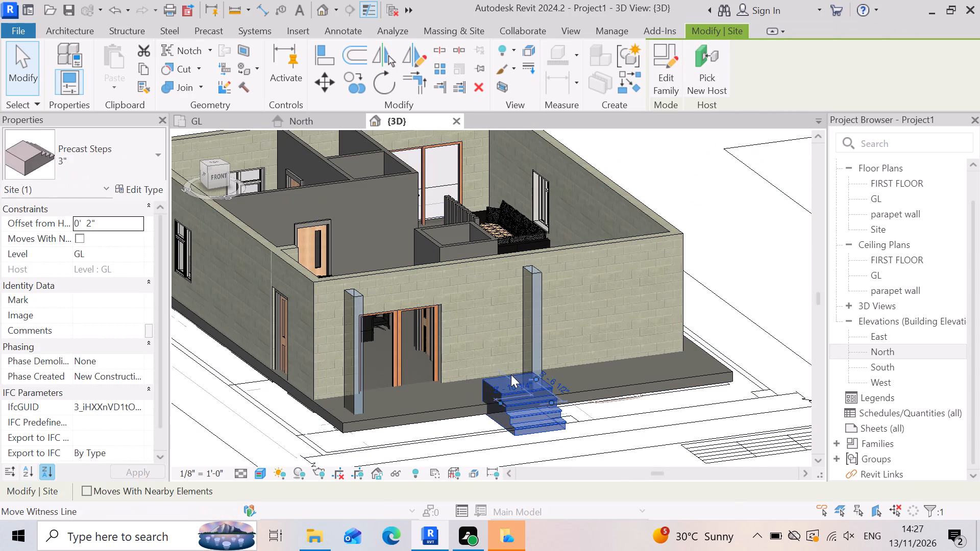
scroll(528, 415, "up", 3)
left_click(514, 378)
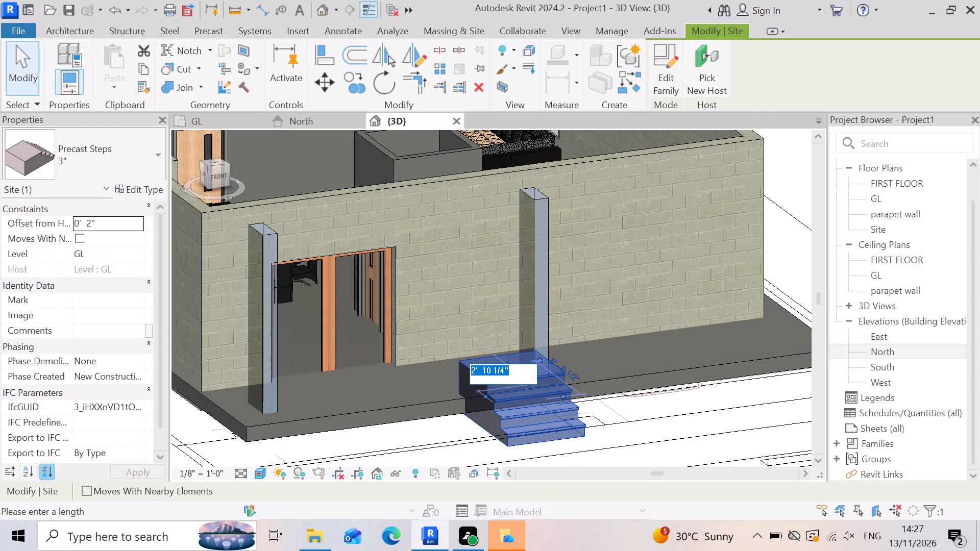
key("1")
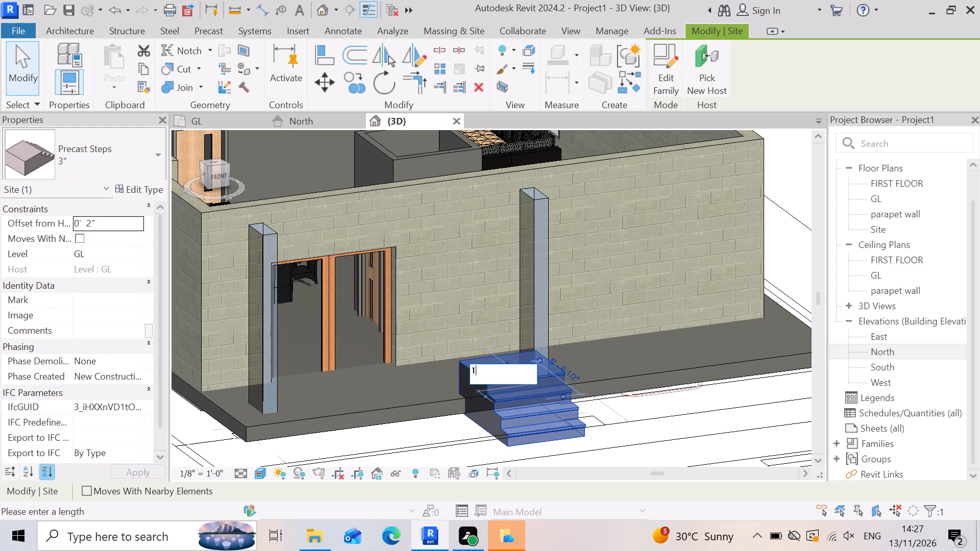
key("shift+quotedbl")
key("shift+Return")
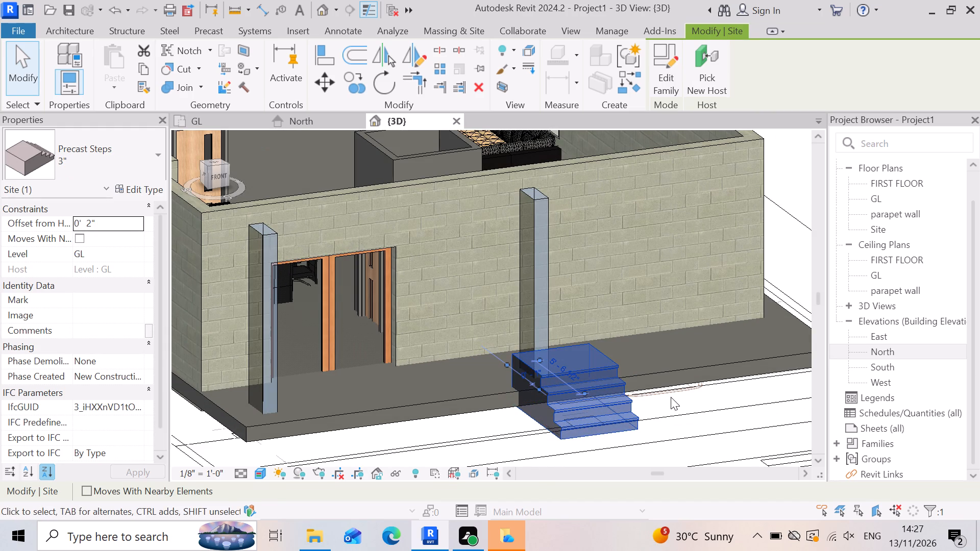
Set the precast steps' distance perpendicular to the house front to 1".
scroll(567, 382, "up", 4)
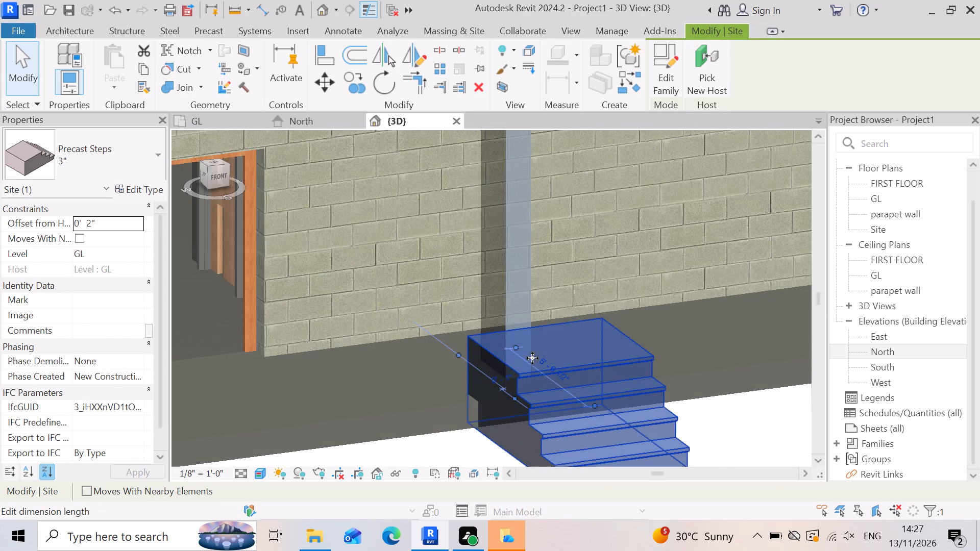
left_click(559, 373)
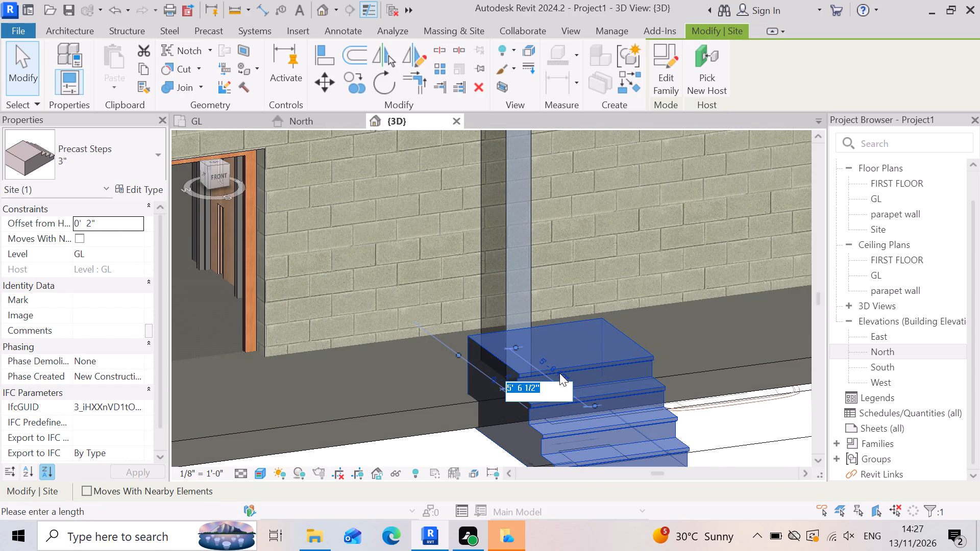
key("BackSpace")
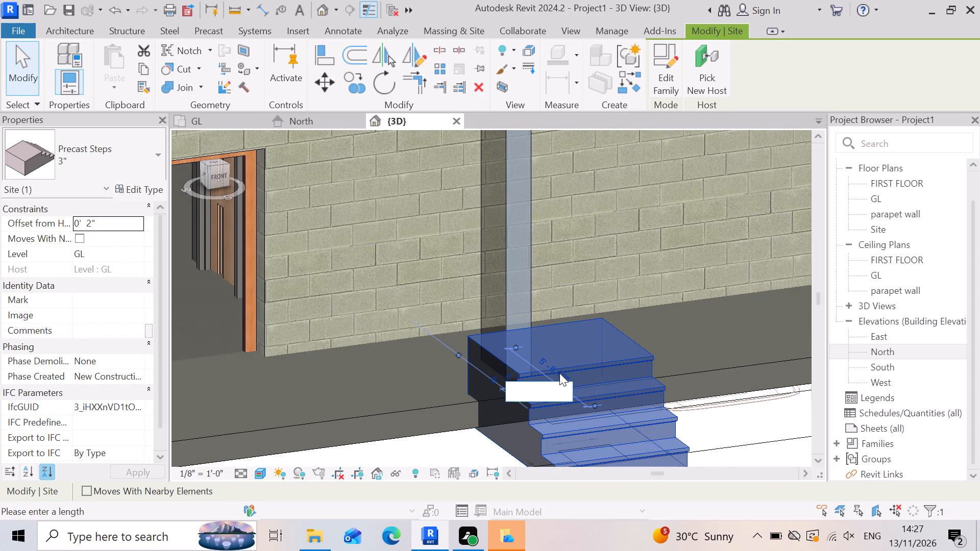
key("1")
key("shift+quotedbl")
key("Return")
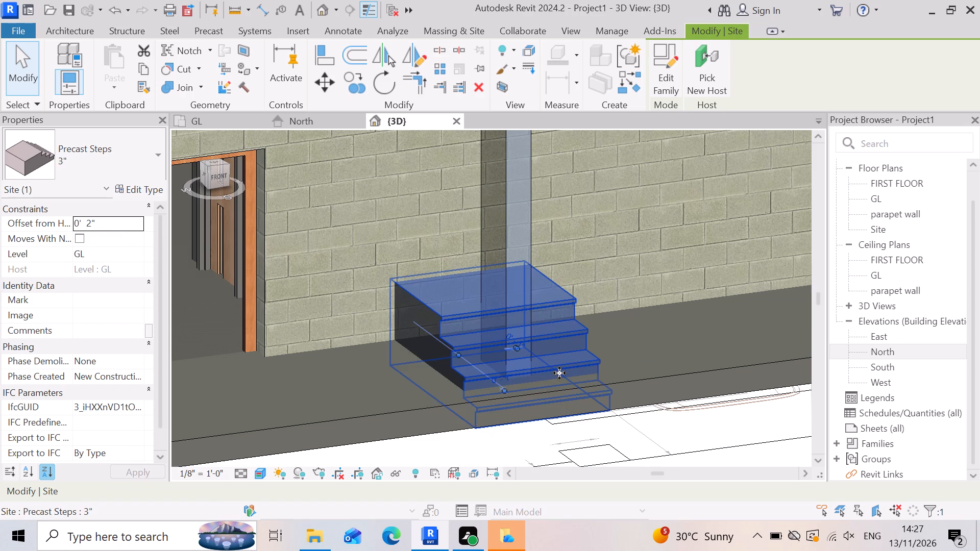
left_click(546, 441)
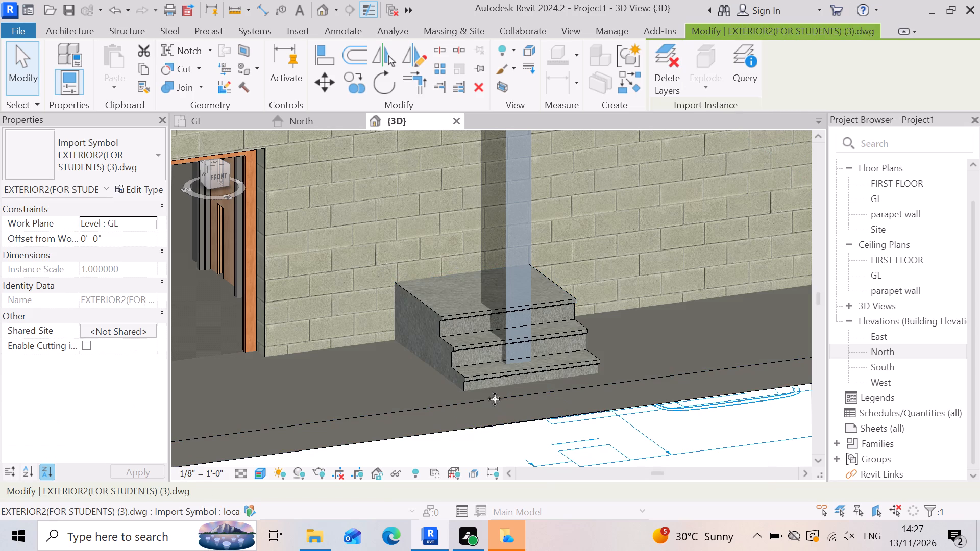
Nudge the precast steps along the slab's front edge towards the entrance door, until they sit mainly between the two columns.
scroll(441, 367, "down", 3)
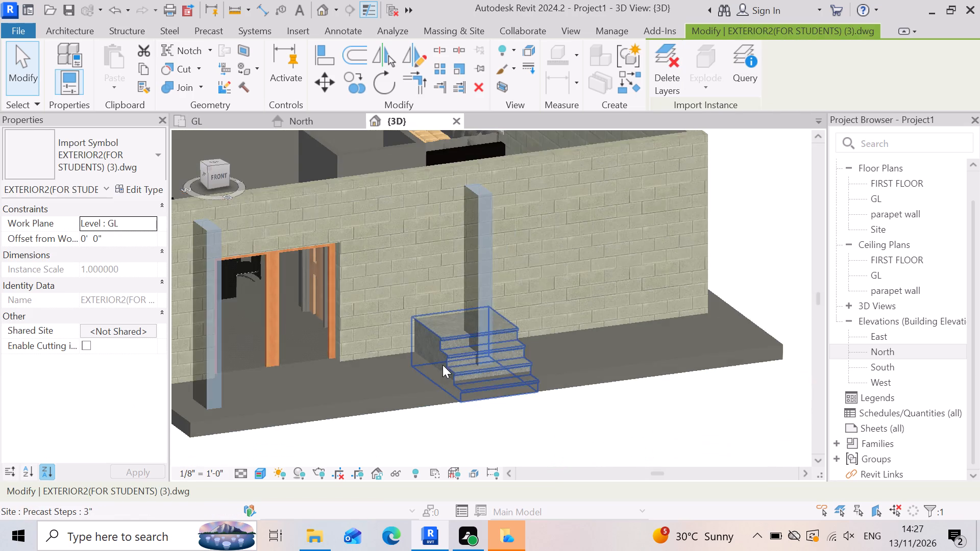
scroll(443, 365, "down", 2)
left_click(587, 419)
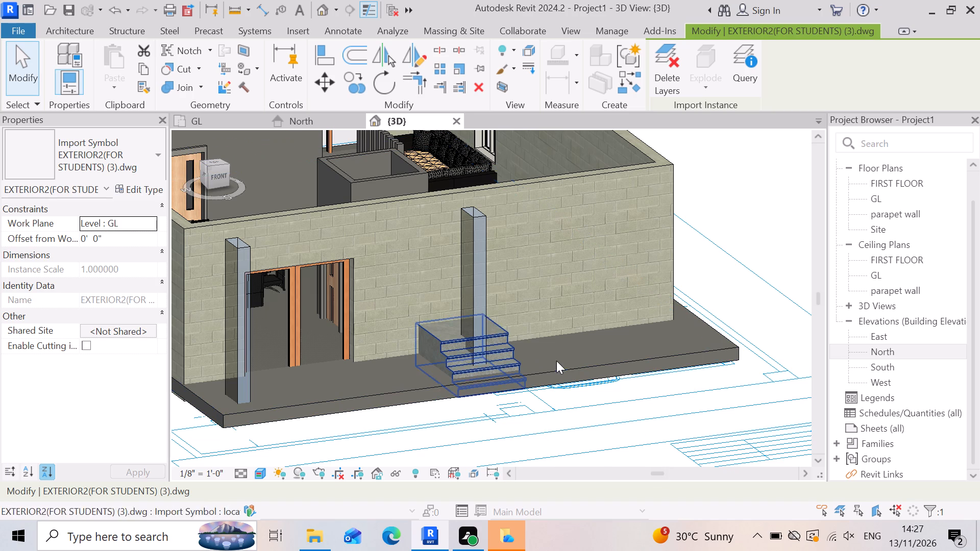
left_click(507, 363)
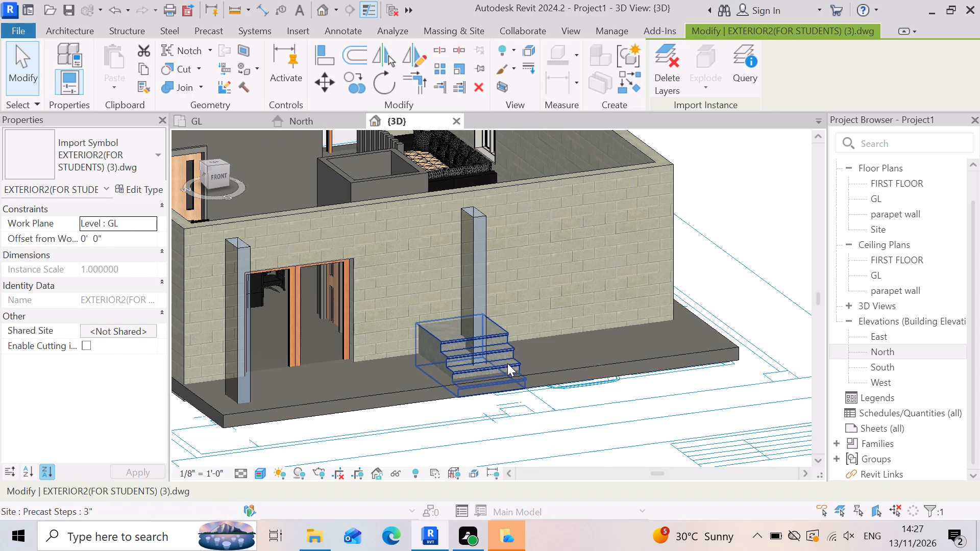
key("Left")
key("Left")
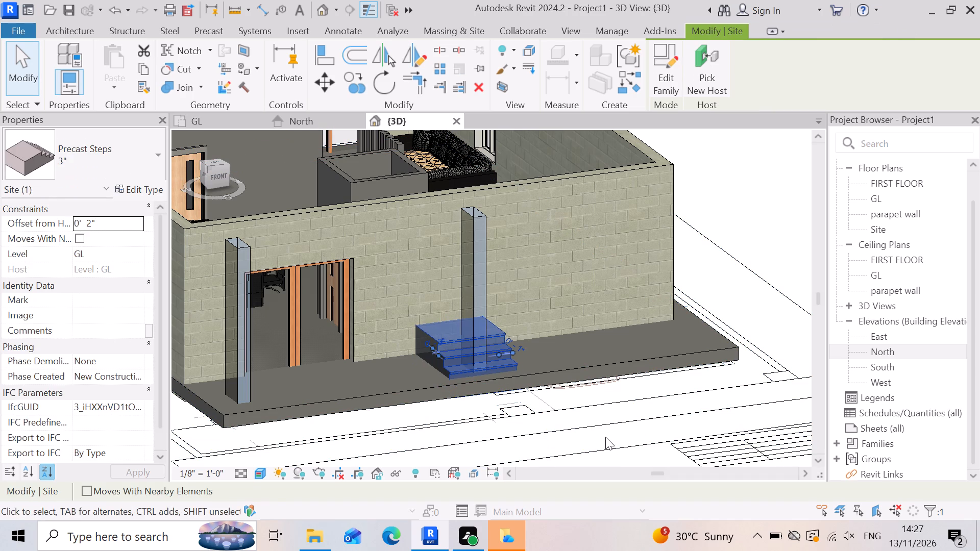
key("Left")
key("Left")
key("Left")
key("Left")
key("Left")
key("Left")
key("Left")
key("Left")
key("Left")
key("Left")
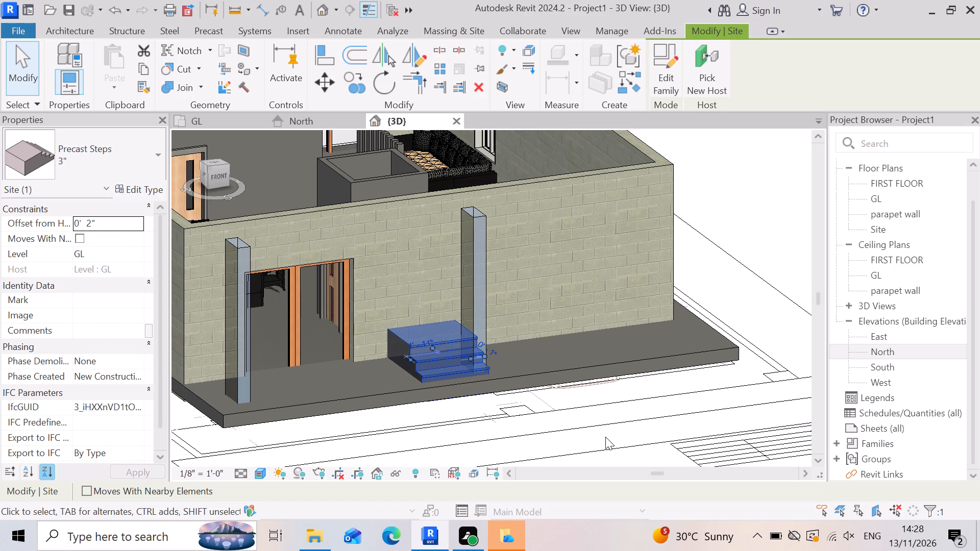
key("Left")
key("Left")
key("Right")
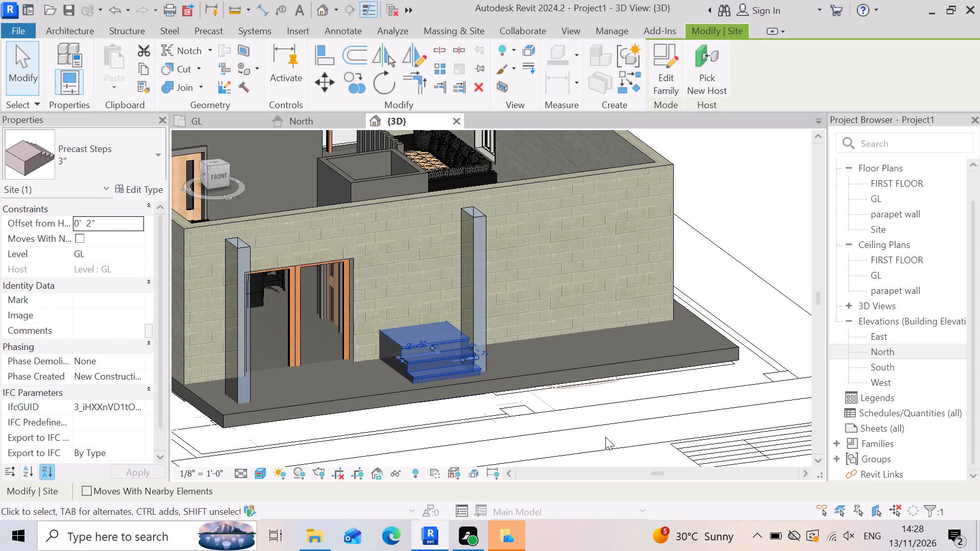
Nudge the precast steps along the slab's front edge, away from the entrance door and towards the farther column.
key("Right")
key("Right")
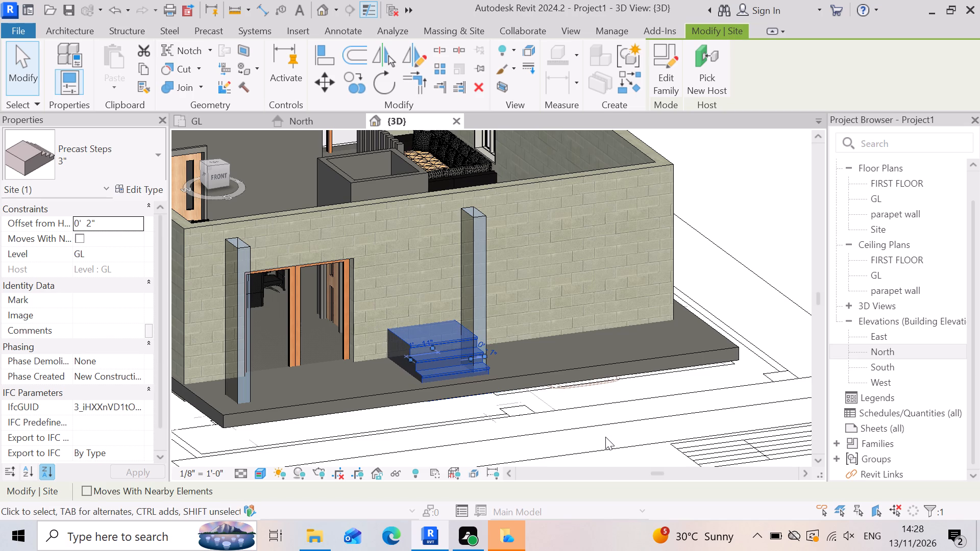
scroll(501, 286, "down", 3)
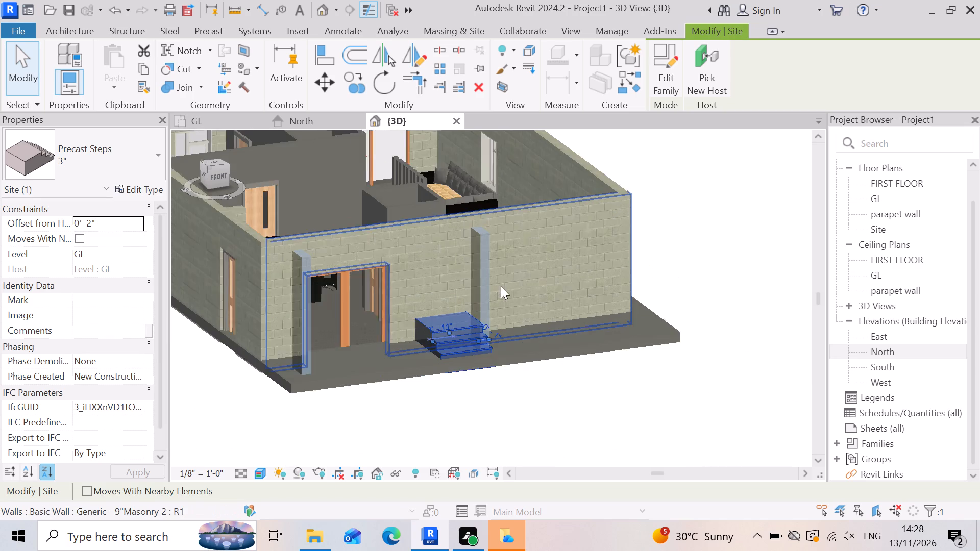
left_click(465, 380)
Set the precast steps' distance along the slab's front edge to 0.
scroll(433, 305, "up", 2)
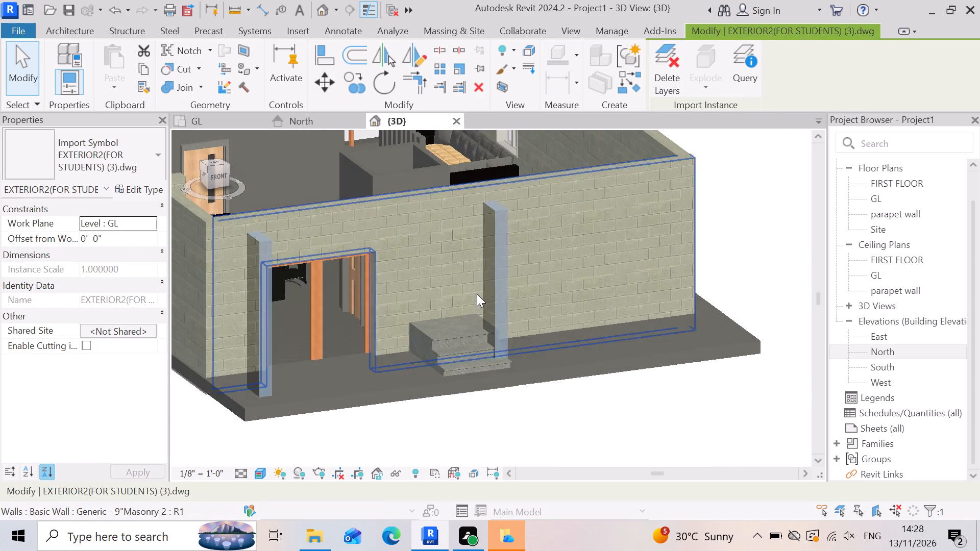
scroll(477, 294, "up", 2)
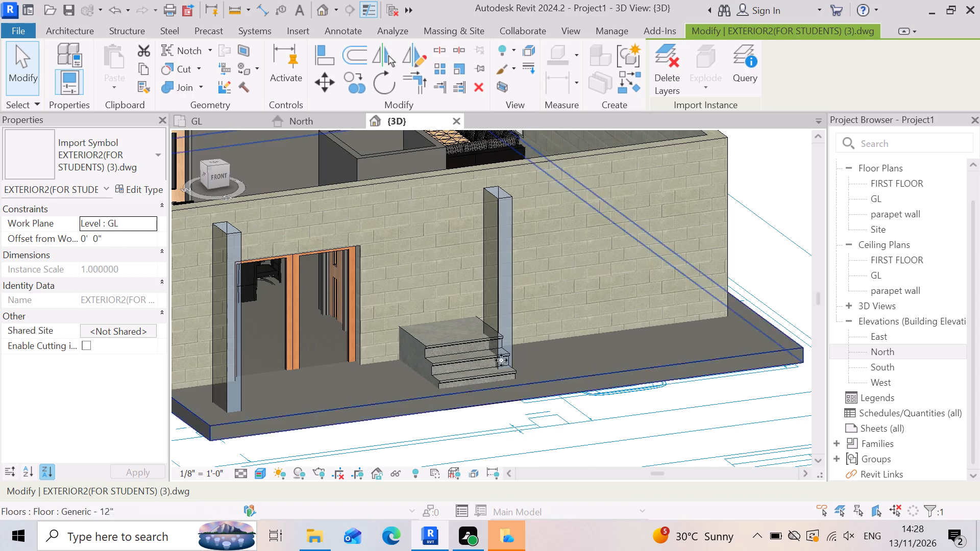
left_click(442, 335)
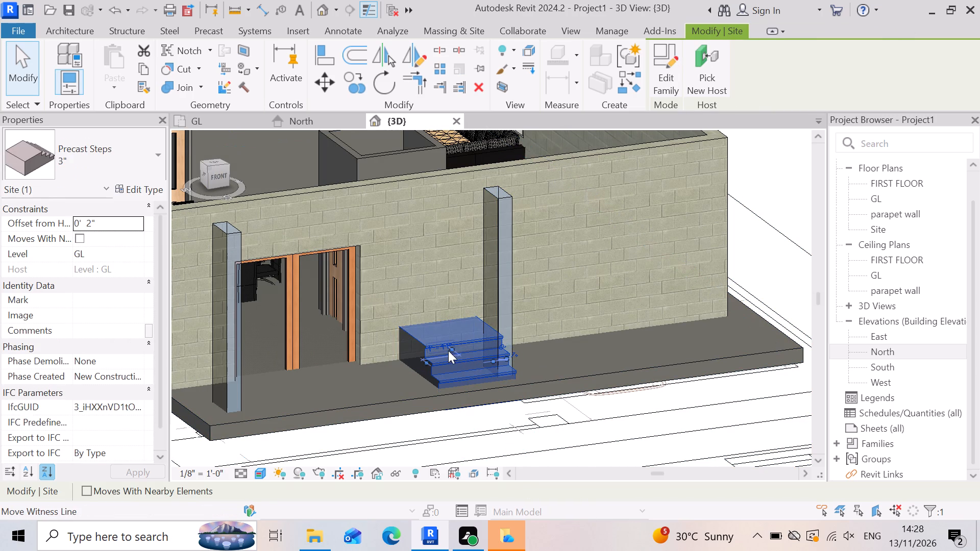
left_click(441, 348)
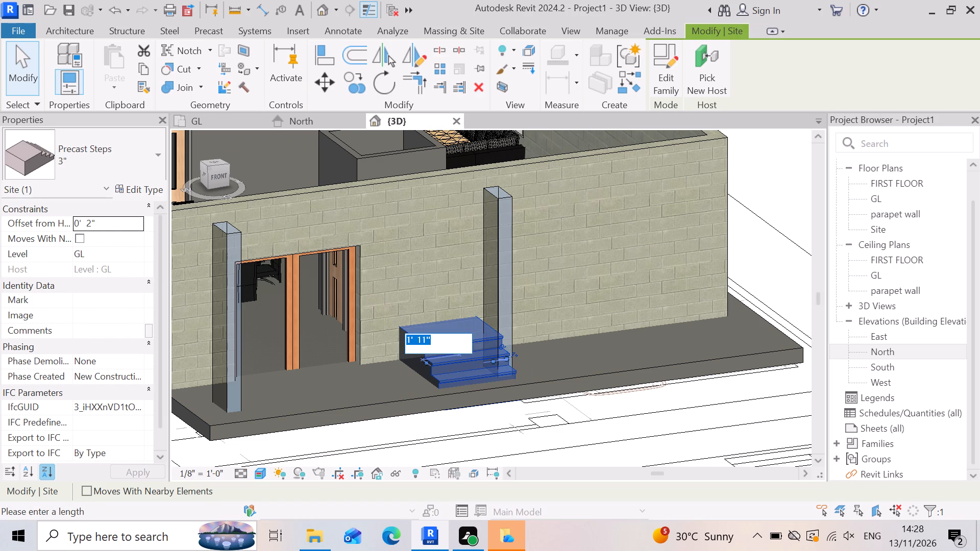
key("0")
key("Return")
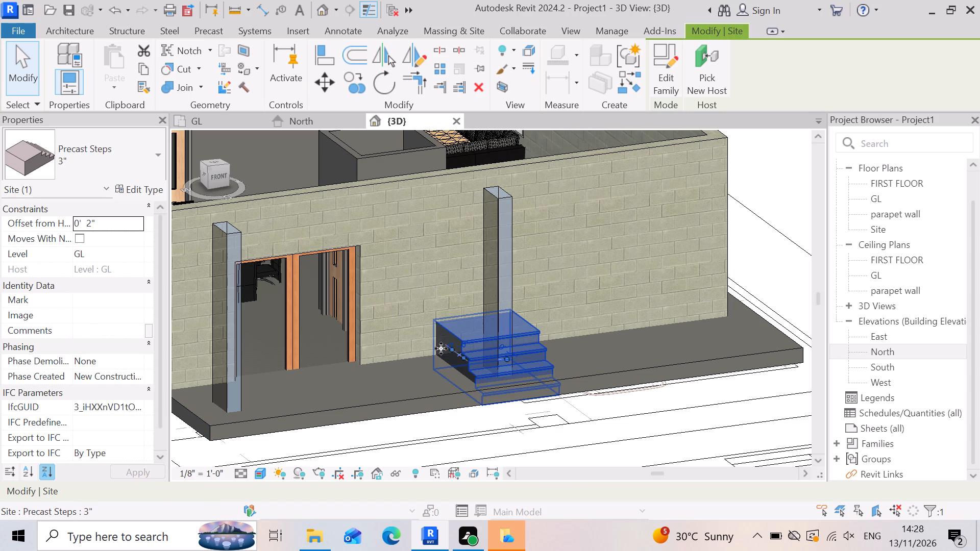
left_click(694, 415)
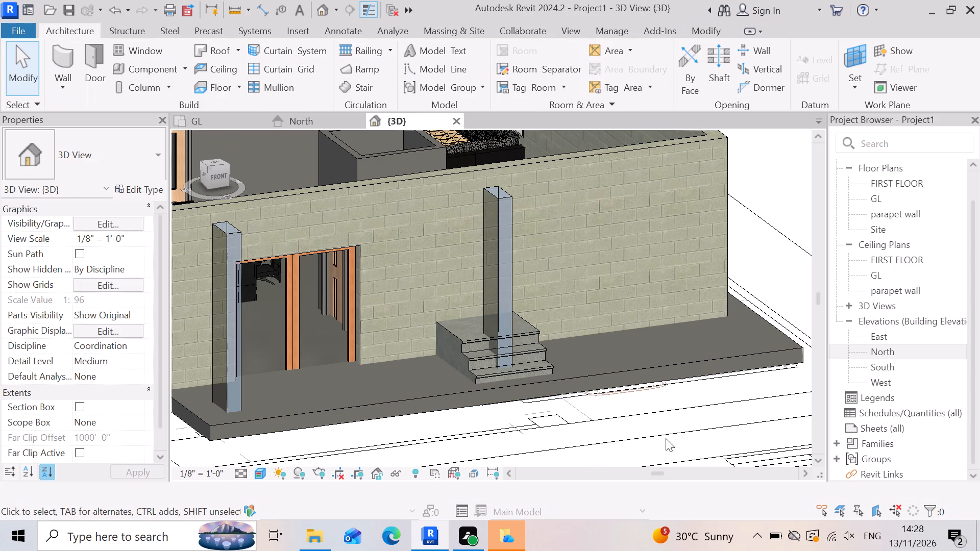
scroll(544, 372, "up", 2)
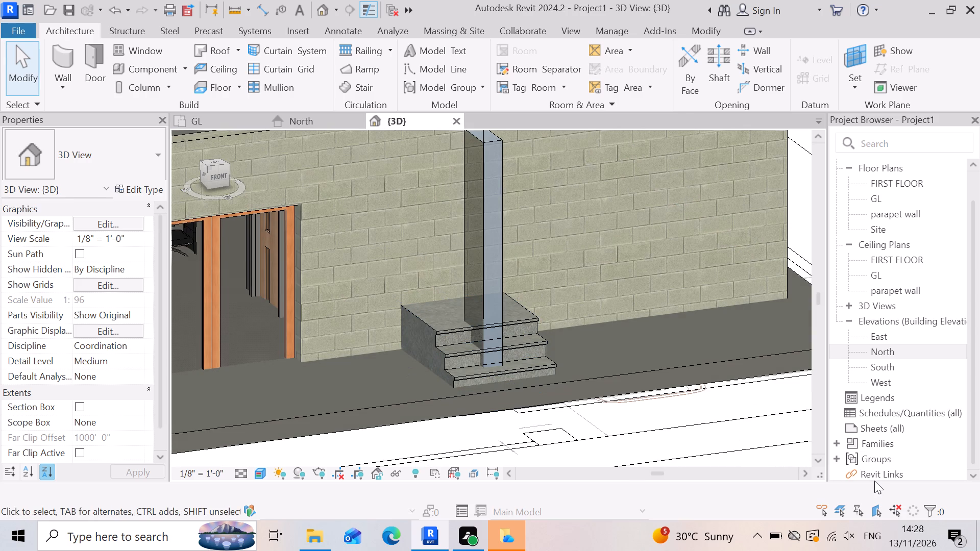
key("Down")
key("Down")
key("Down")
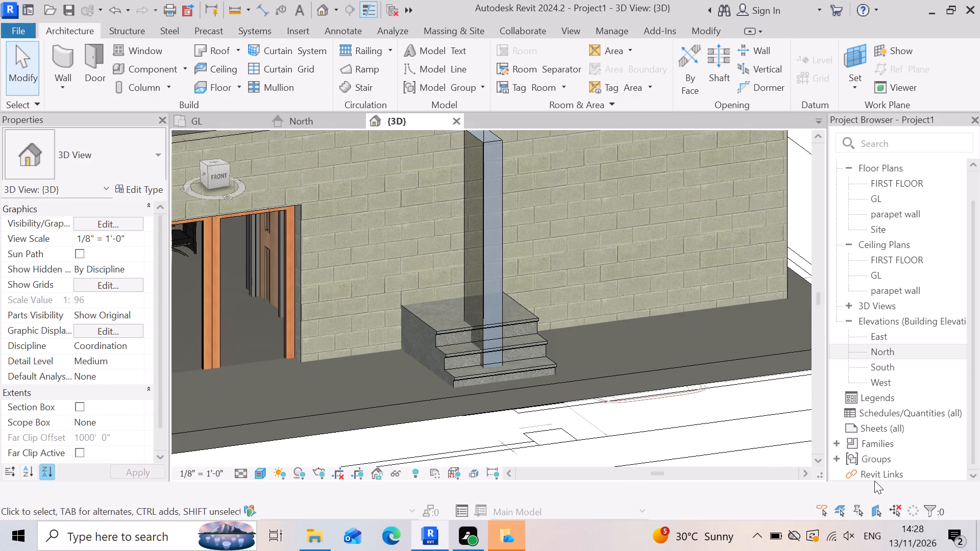
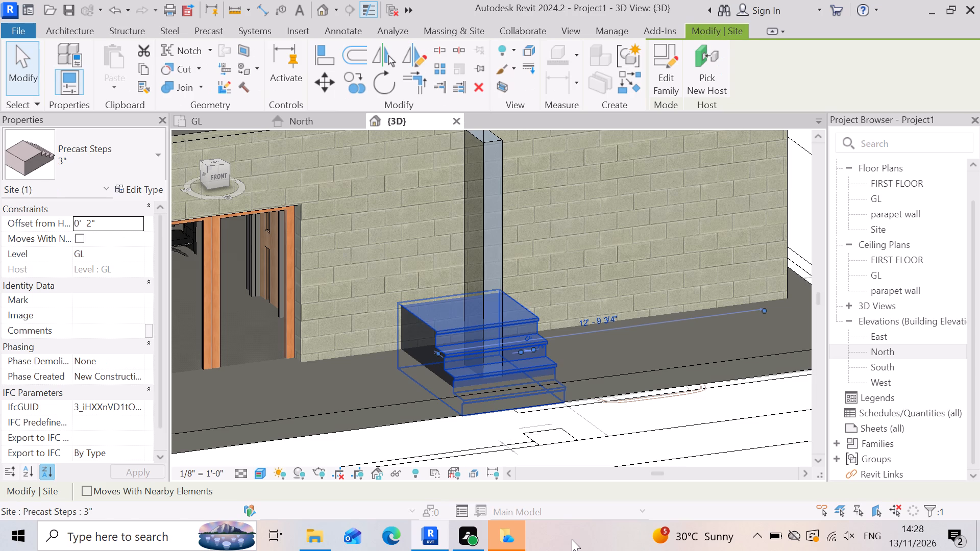
Nudge the selected precast steps straight out from the block wall and column, toward the outer edge of the raised plinth.
key("Down")
key("Down")
key("Down")
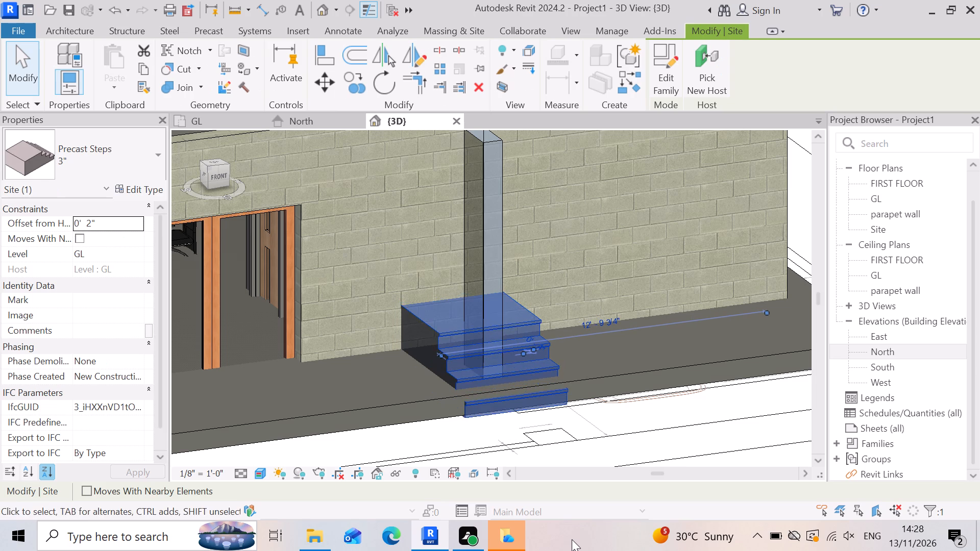
key("Down")
key("Down")
key("Down")
key("Down")
key("Down")
key("Down")
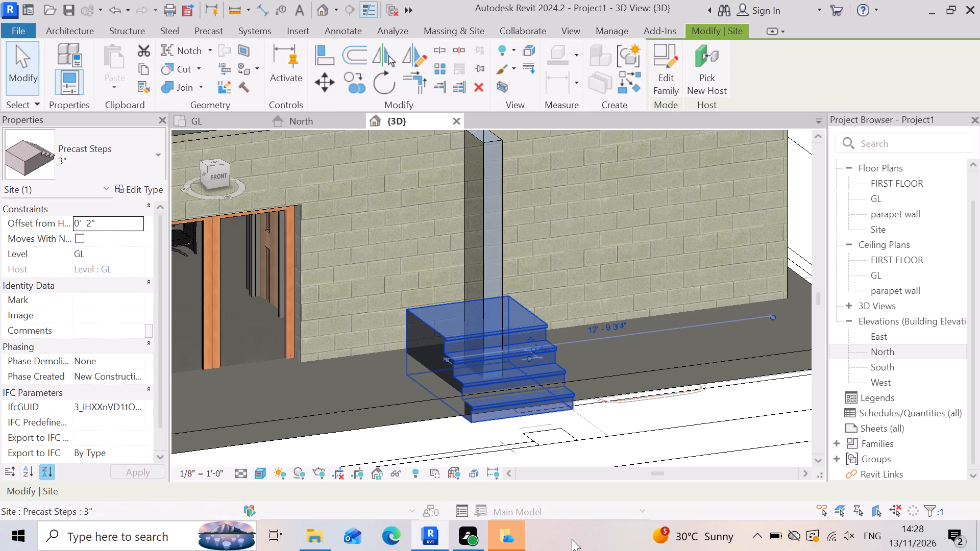
key("Down")
key("Down")
key("Down")
key("Down")
key("Down")
key("Down")
key("Down")
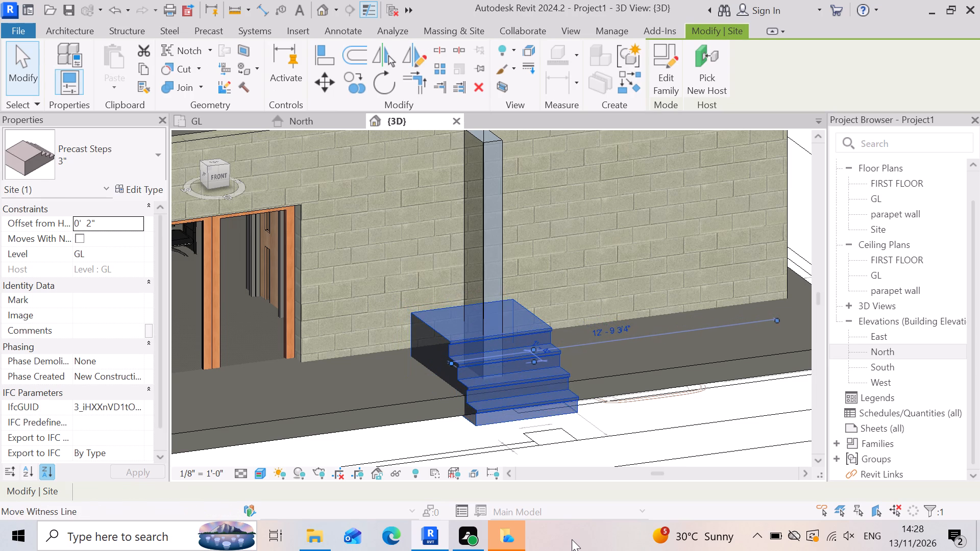
key("Down")
key("Down")
key("Down")
key("Down")
key("Down")
key("Down")
key("Down")
key("Down")
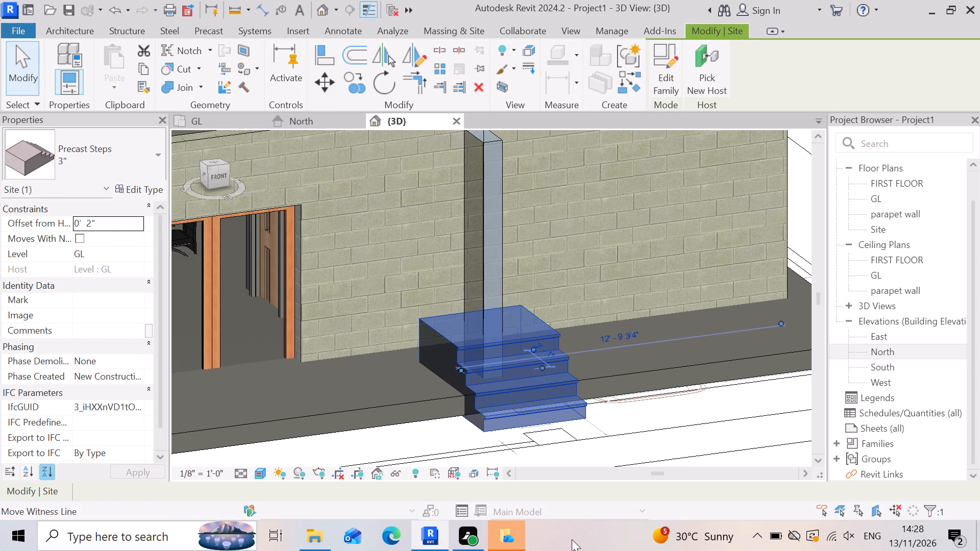
key("Down")
key("Down")
key("Down")
key("Down")
key("Down")
key("Down")
key("Down")
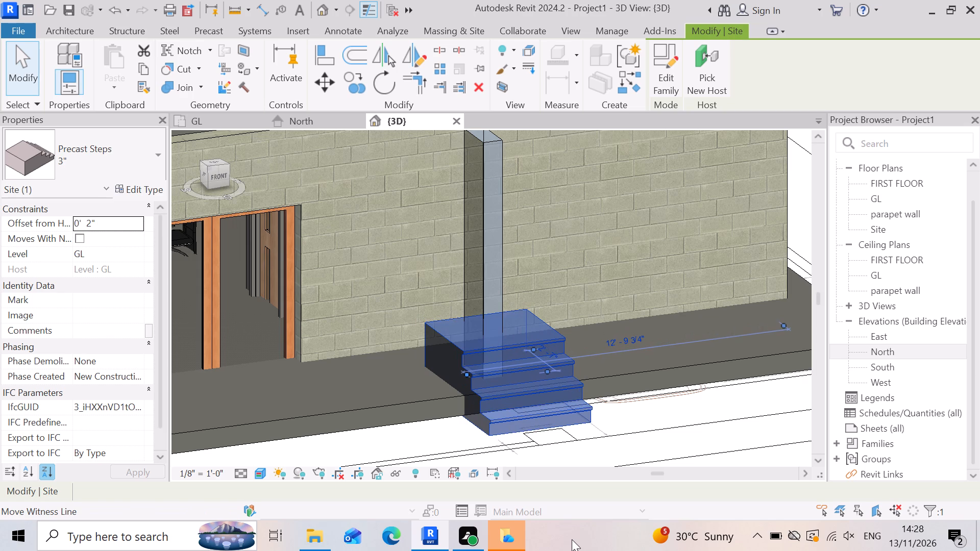
key("Down")
key("Down")
key("Down")
key("Down")
key("Down")
key("Down")
key("Down")
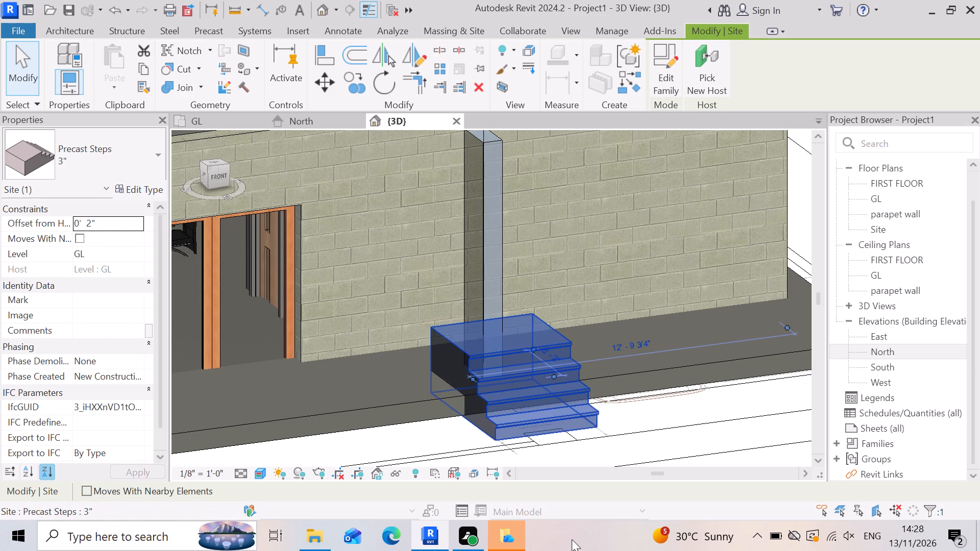
key("Down")
key("Down")
key("Down")
key("Down")
key("Down")
key("Down")
key("Down")
key("Down")
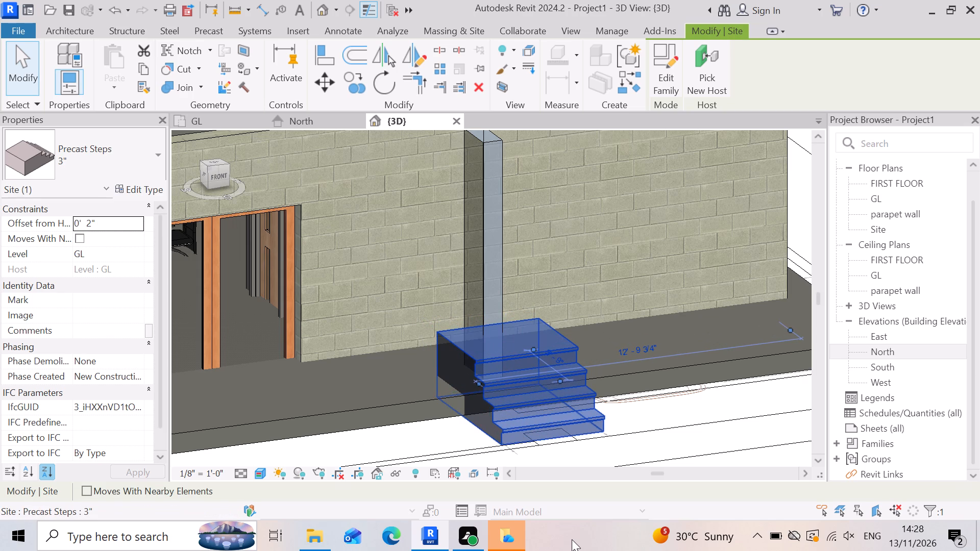
key("Down")
key("Down")
key("Down")
key("Down")
key("Down")
key("Down")
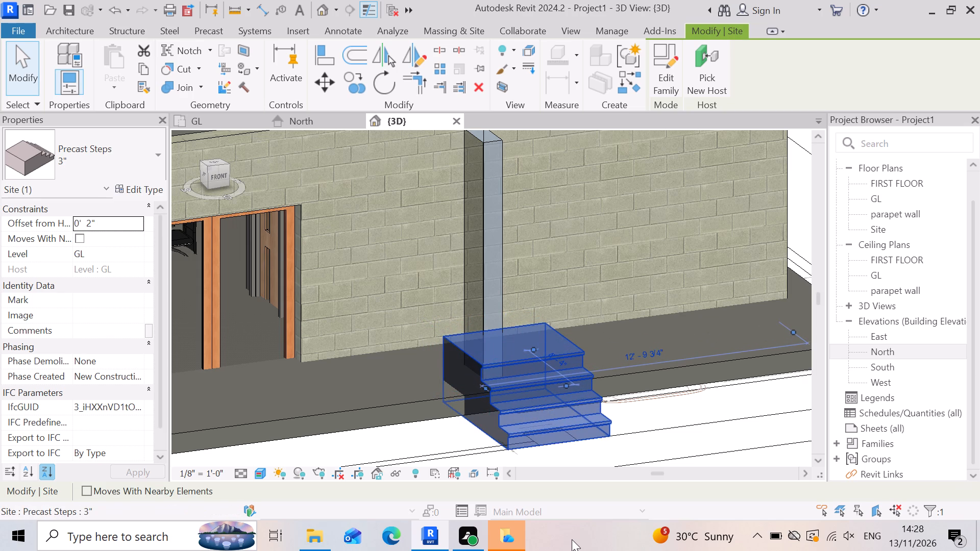
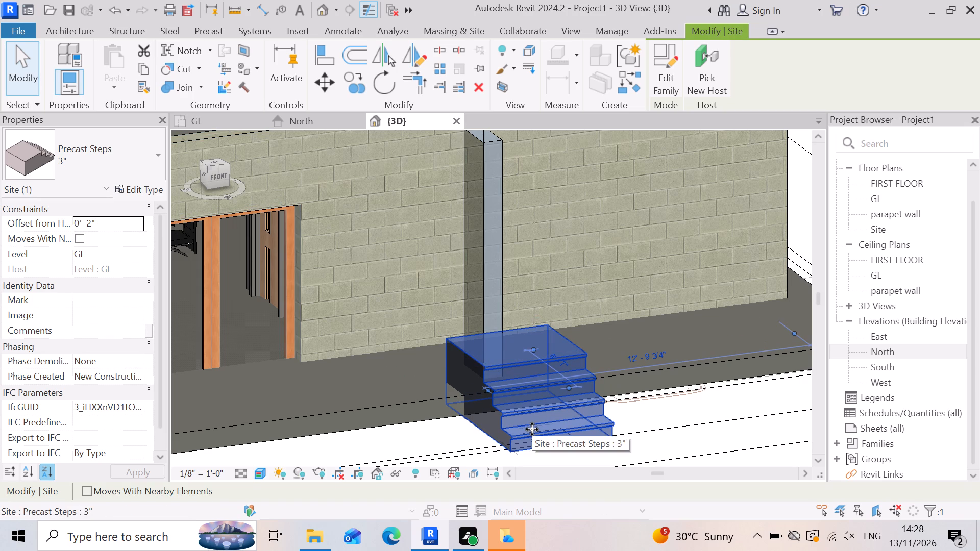
Nudge the selected precast steps sideways along the plinth edge, past the column toward the orange-framed door opening.
key("Left")
key("Left")
key("Left")
key("Left")
key("Left")
key("Left")
key("Left")
key("Left")
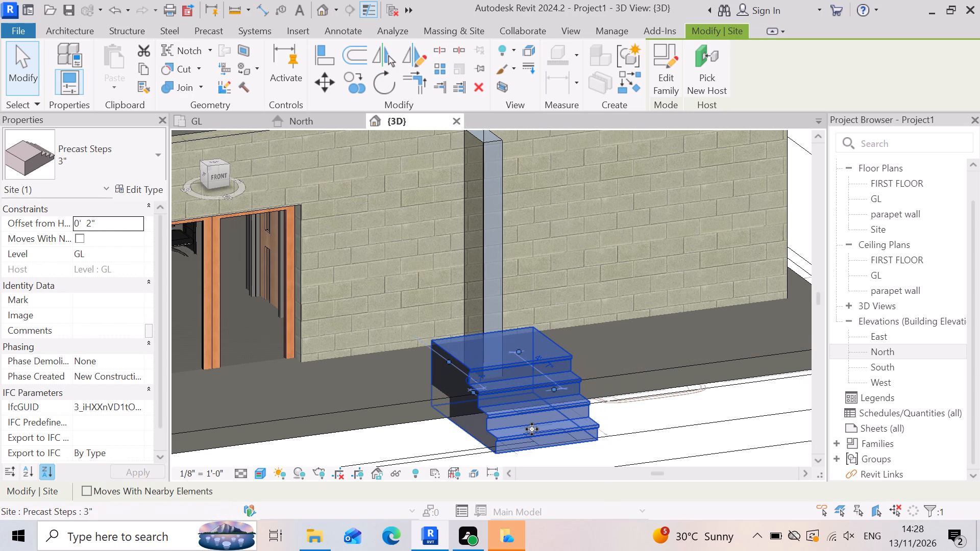
key("Left")
key("Left")
key("Left")
key("Left")
key("Left")
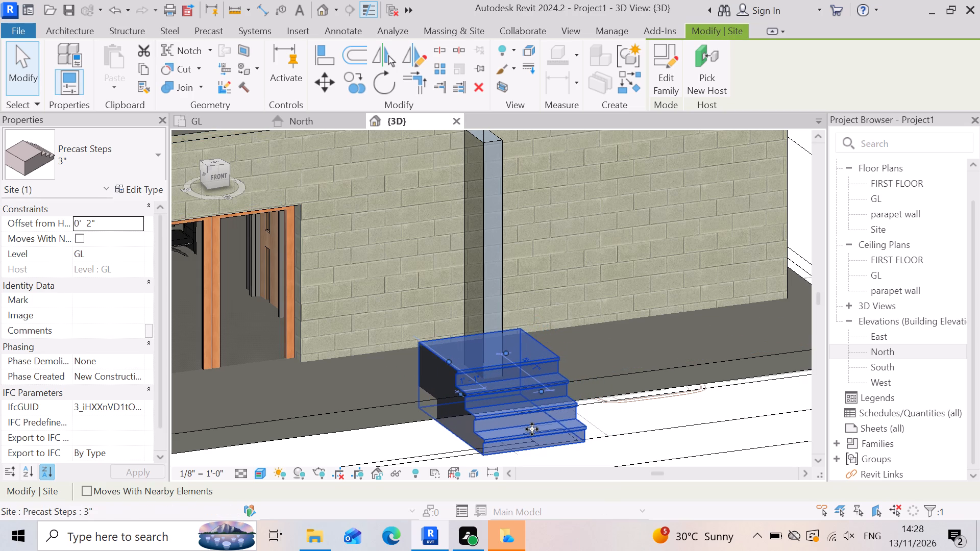
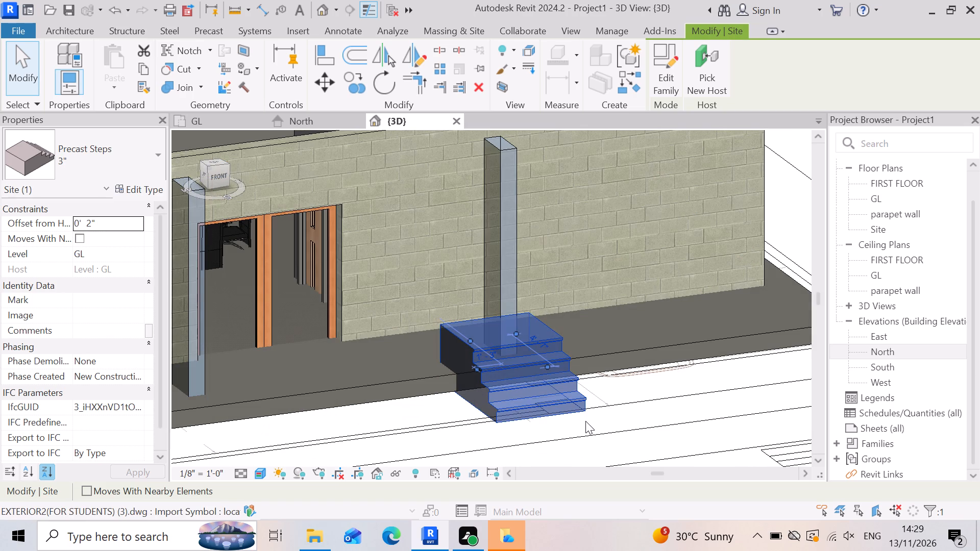
Nudge the selected precast steps a short distance along the plinth edge, past the column toward the double door.
key("Left")
key("Left")
key("Left")
key("Left")
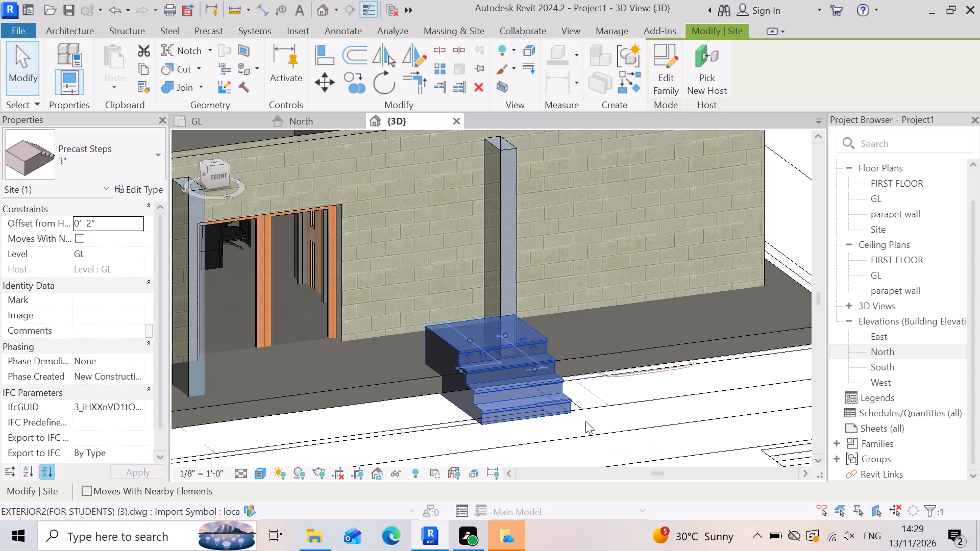
key("Left")
key("Left")
key("Left")
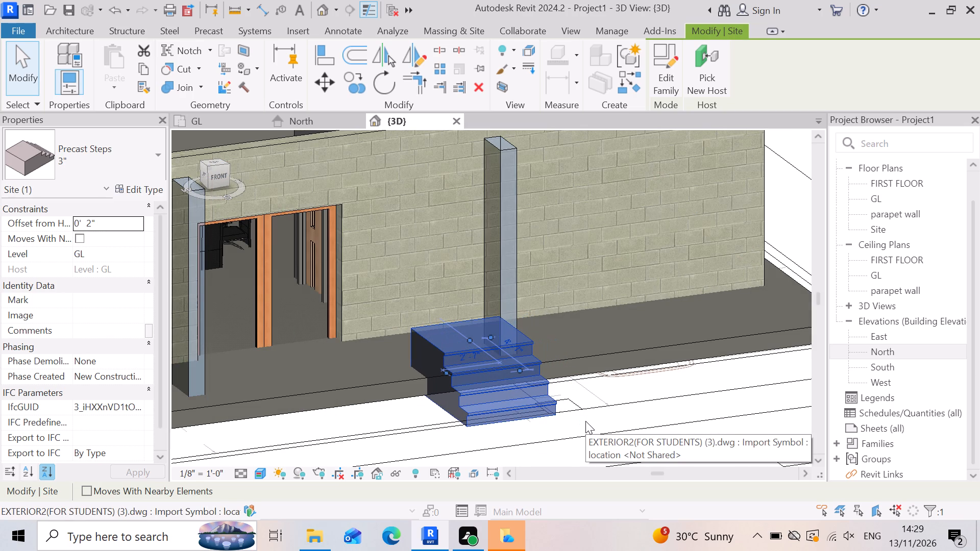
key("Escape")
Reselect the precast steps and nudge them along the plinth edge until they reach the near side of the double door.
scroll(644, 434, "down", 1)
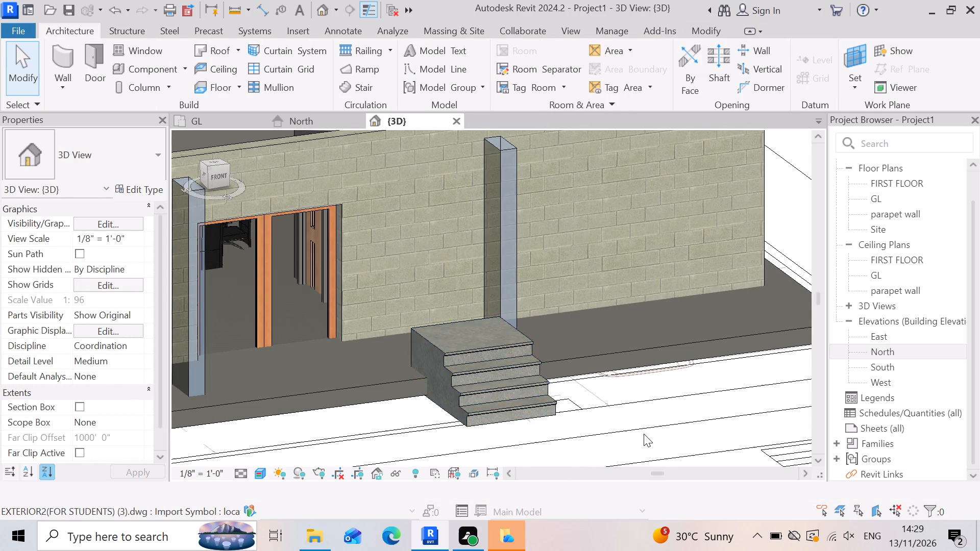
scroll(644, 434, "down", 1)
right_click_drag(367, 458, 360, 437, "shift")
middle_click_drag(367, 456, 360, 437, "shift")
scroll(367, 453, "up", 1, "shift")
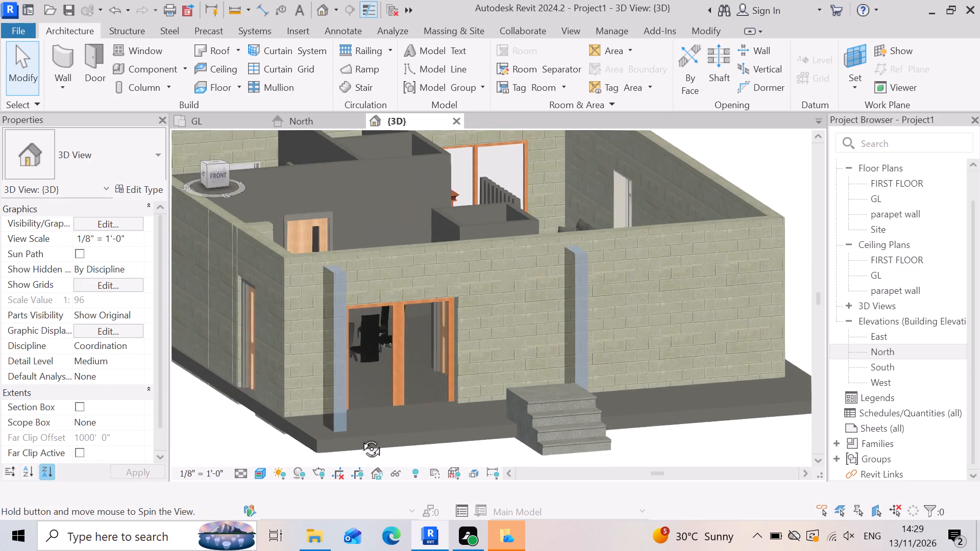
middle_click_drag(360, 437, 360, 432, "shift")
right_click_drag(360, 437, 360, 432, "shift")
scroll(475, 358, "down", 3)
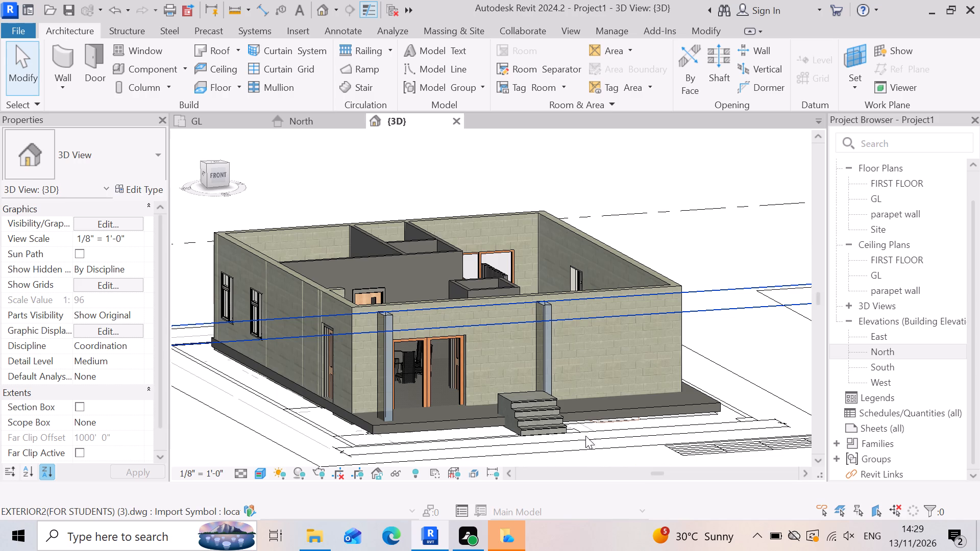
left_click(512, 428)
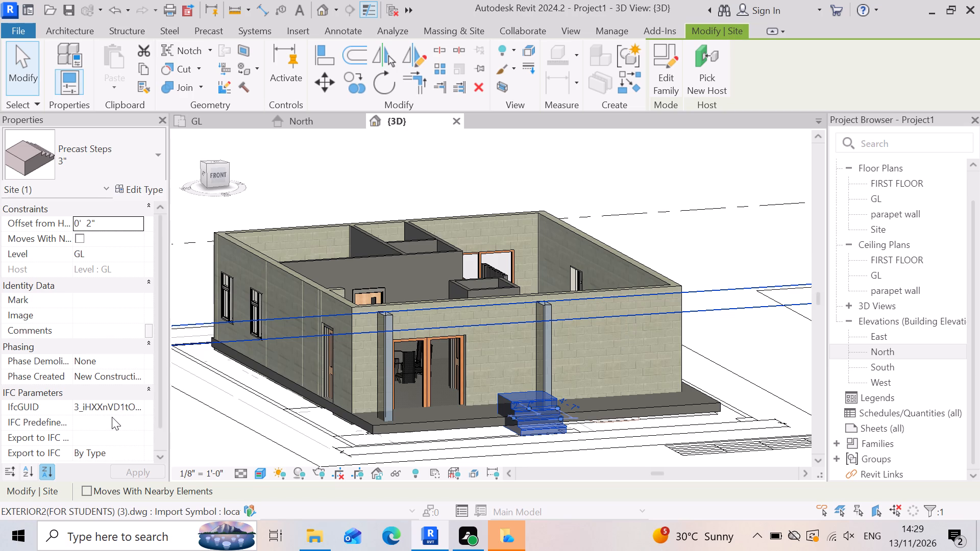
left_click(541, 436)
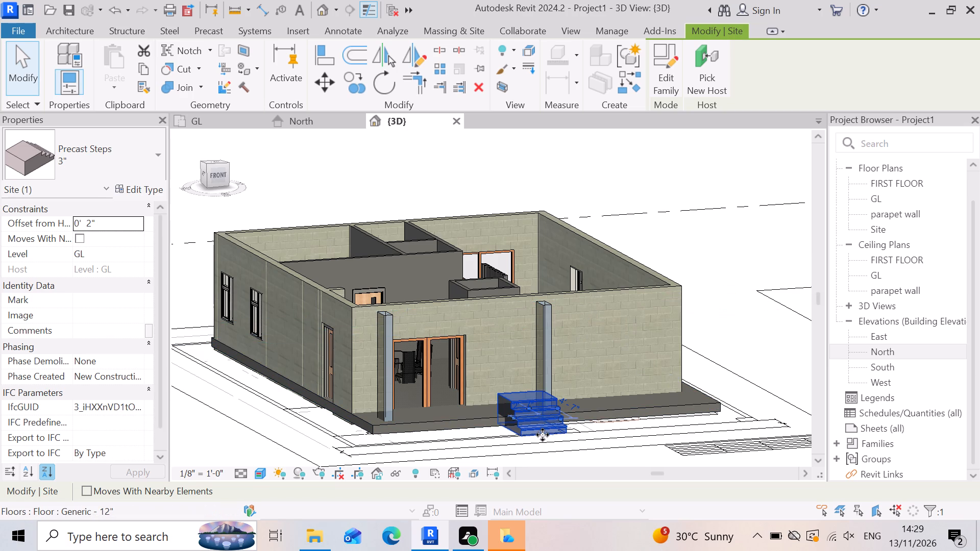
key("Left")
key("Left")
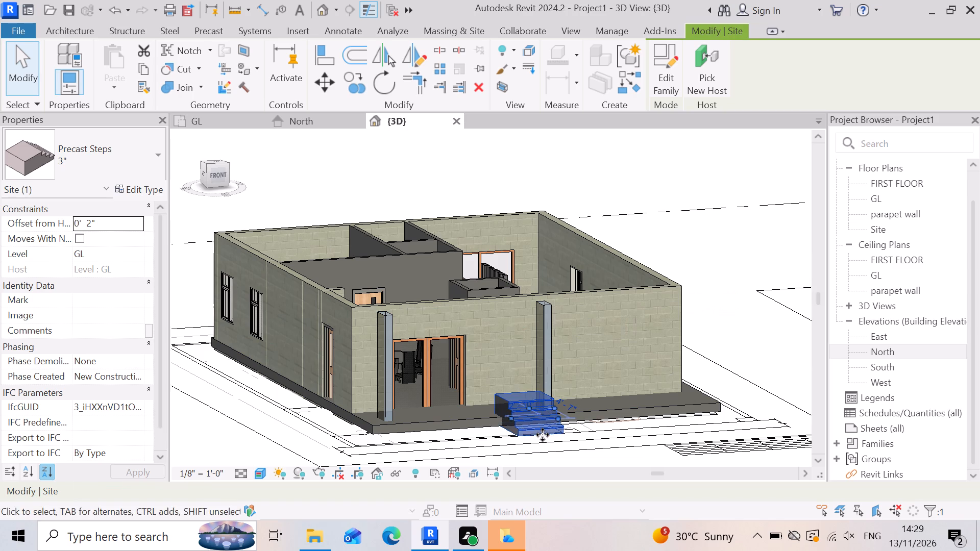
key("Left")
key("Left")
key("Left")
key("Left")
key("Left")
key("Left")
key("Left")
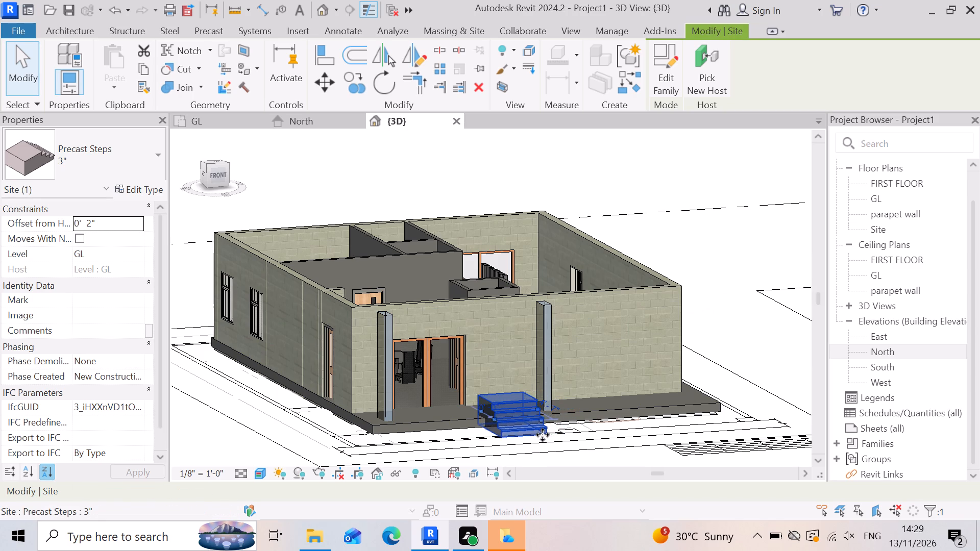
key("Left")
key("Left")
key("Left")
key("Left")
key("Left")
key("Left")
key("Left")
key("Left")
key("Left")
key("Left")
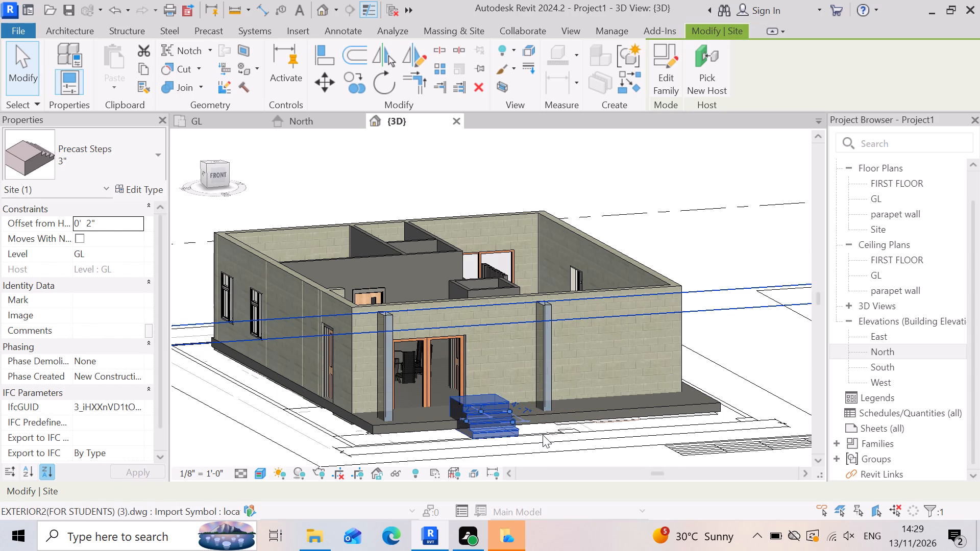
Nudge the precast steps further along the plinth edge until they stand in front of the orange-framed double door.
key("Left")
key("Left")
key("Left")
key("Left")
key("Left")
key("Left")
key("Left")
key("Left")
key("Left")
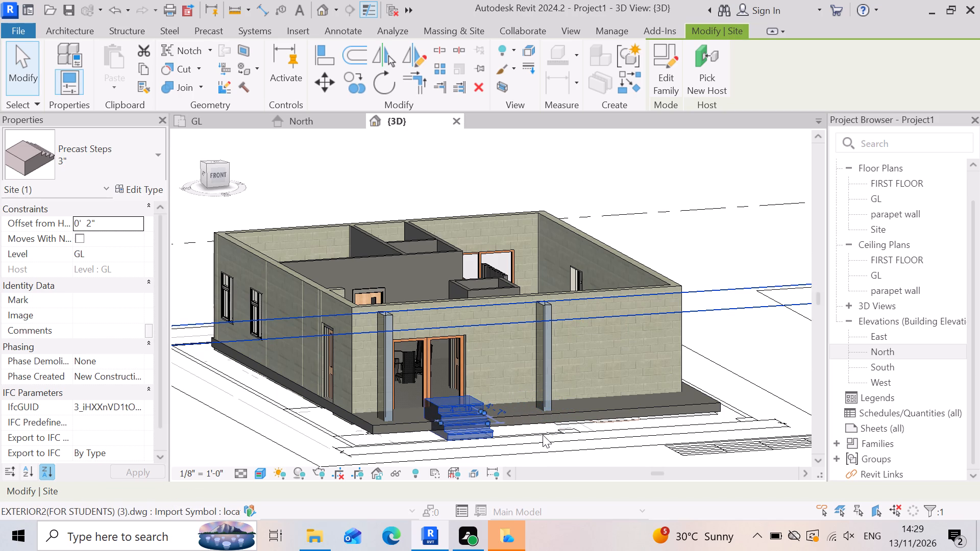
key("Left")
key("Left")
key("Left")
key("Left")
key("Left")
key("Left")
key("Left")
key("Left")
key("Left")
key("Left")
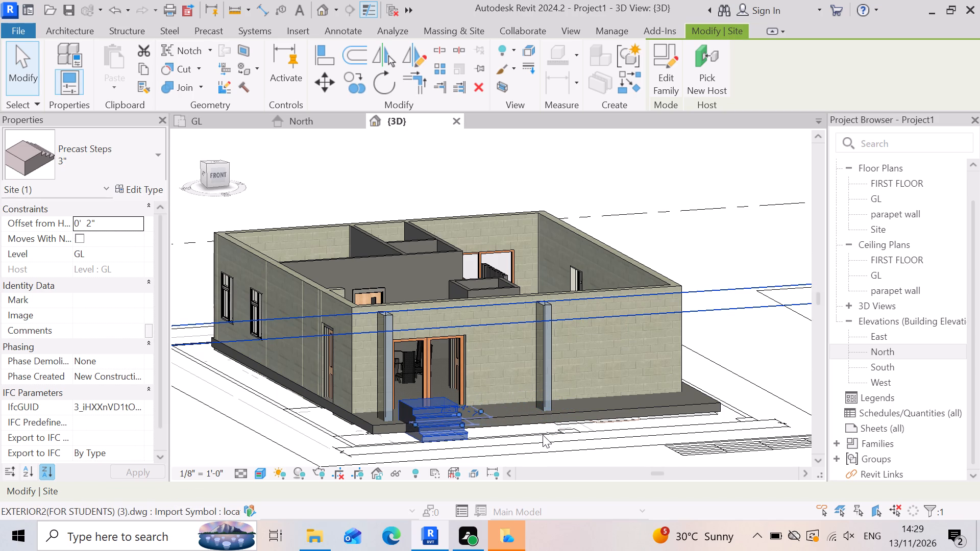
Nudge the precast steps beyond the double door to the plinth corner, in front of the column there.
key("Left")
key("Left")
key("Left")
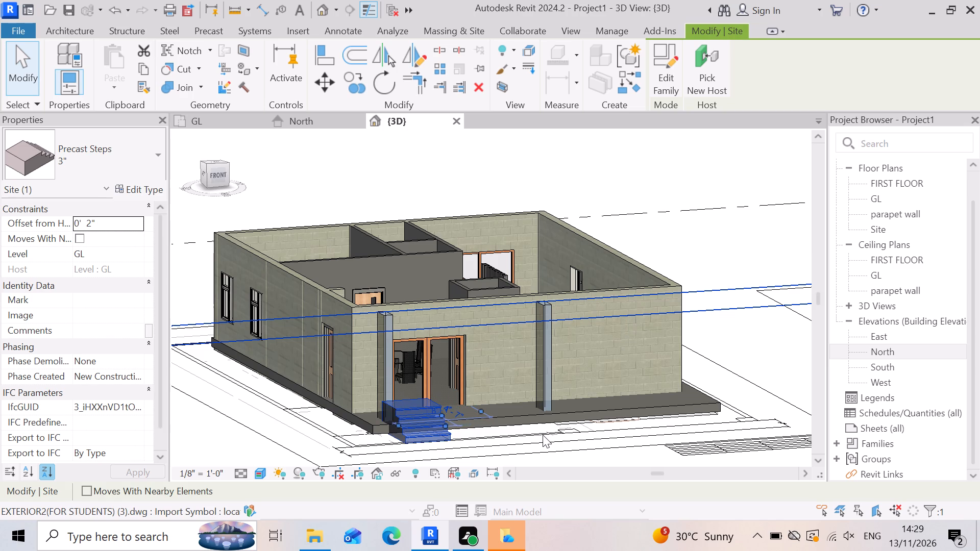
key("Left")
key("Left")
key("Left")
key("Left")
key("Left")
key("Left")
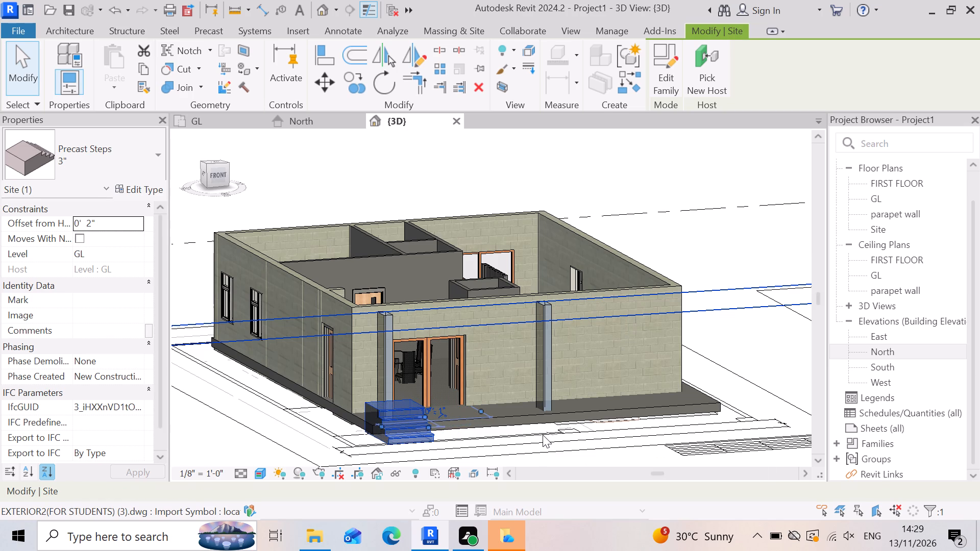
scroll(441, 315, "down", 3)
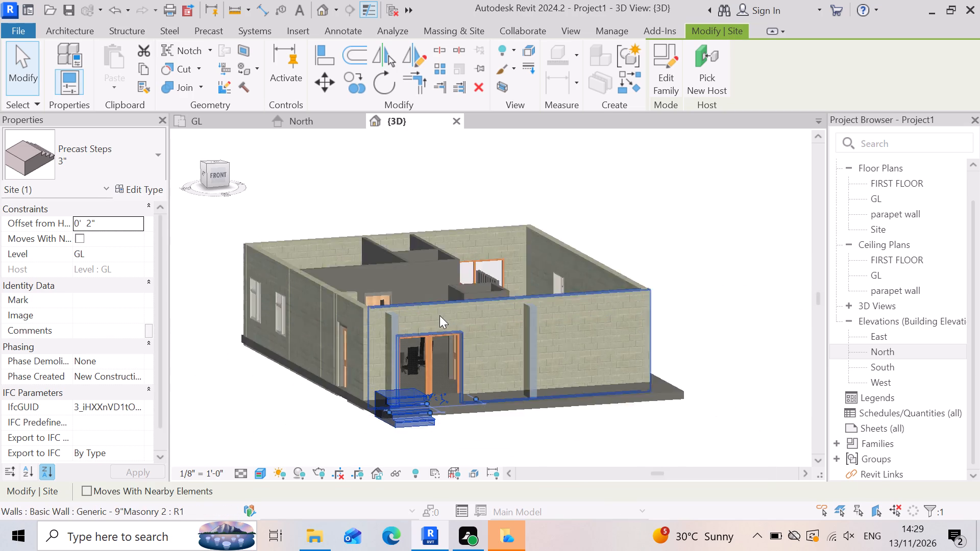
left_click(255, 435)
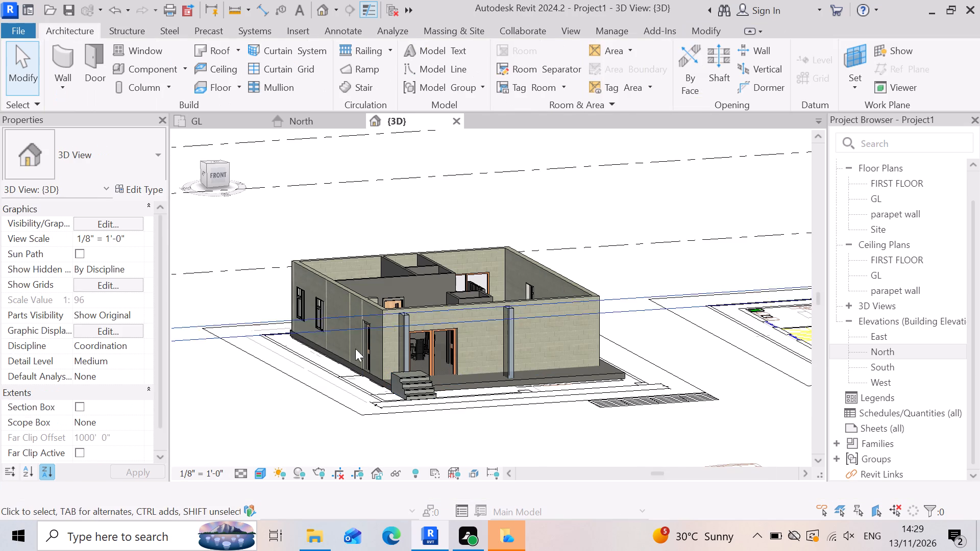
Set the precast steps' temporary dimension along the plinth edge to 0.
scroll(395, 323, "up", 3)
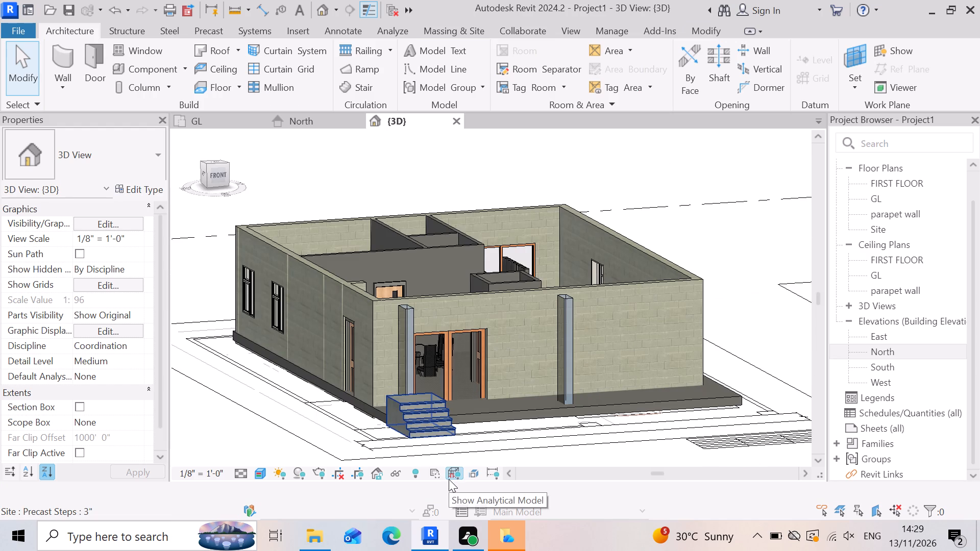
scroll(420, 412, "up", 4)
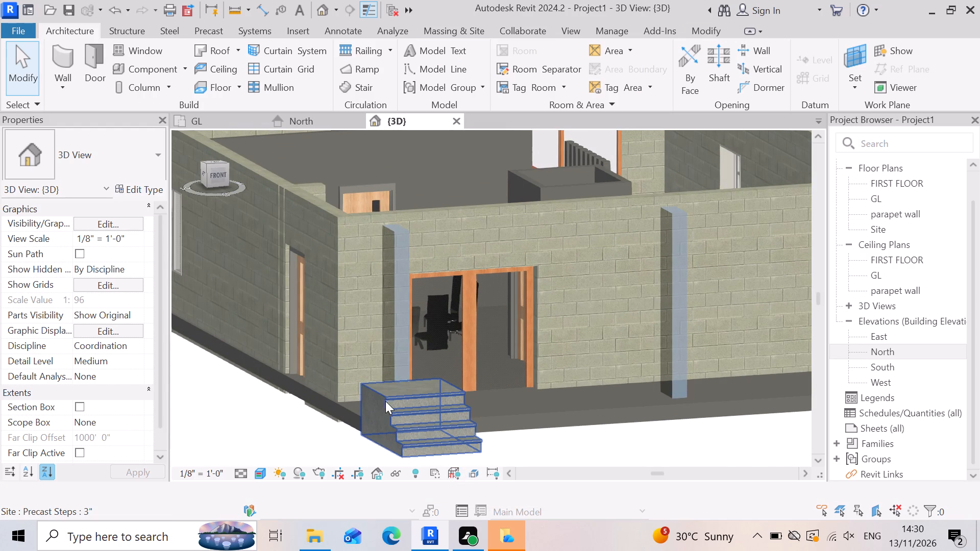
left_click(387, 398)
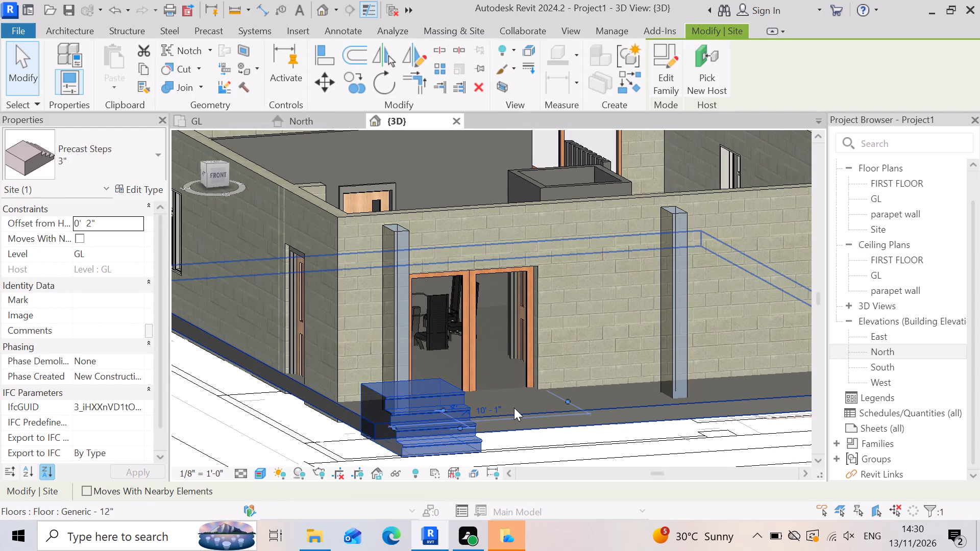
left_click(516, 407)
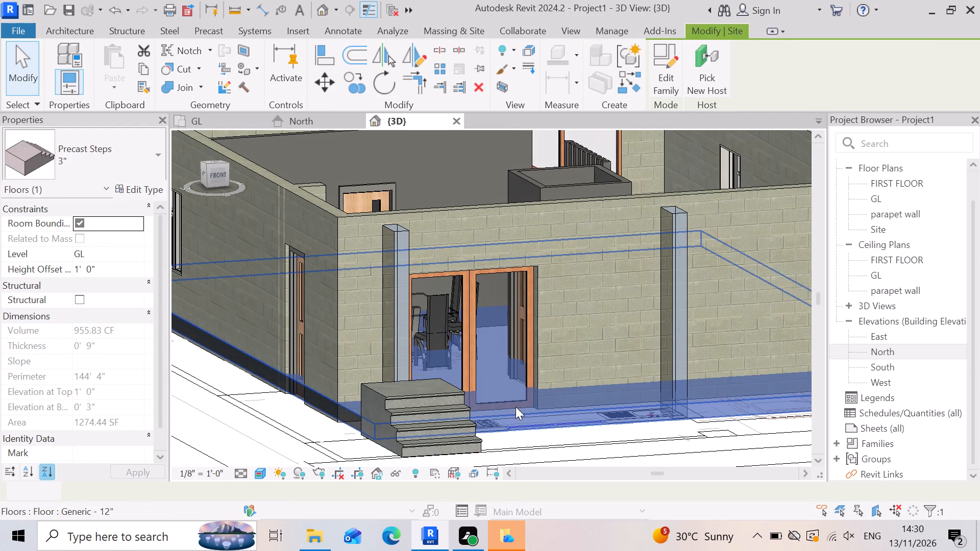
left_click(402, 425)
left_click(424, 416)
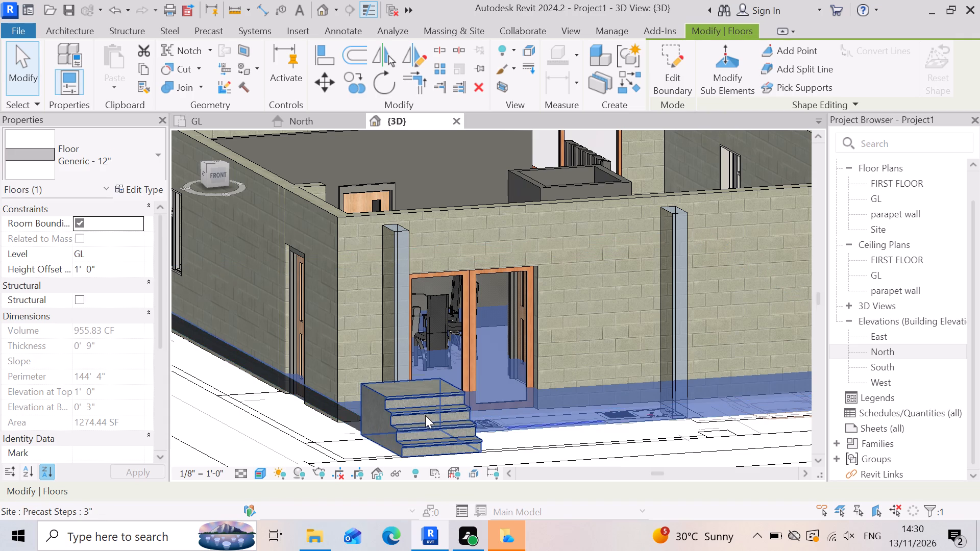
left_click(510, 408)
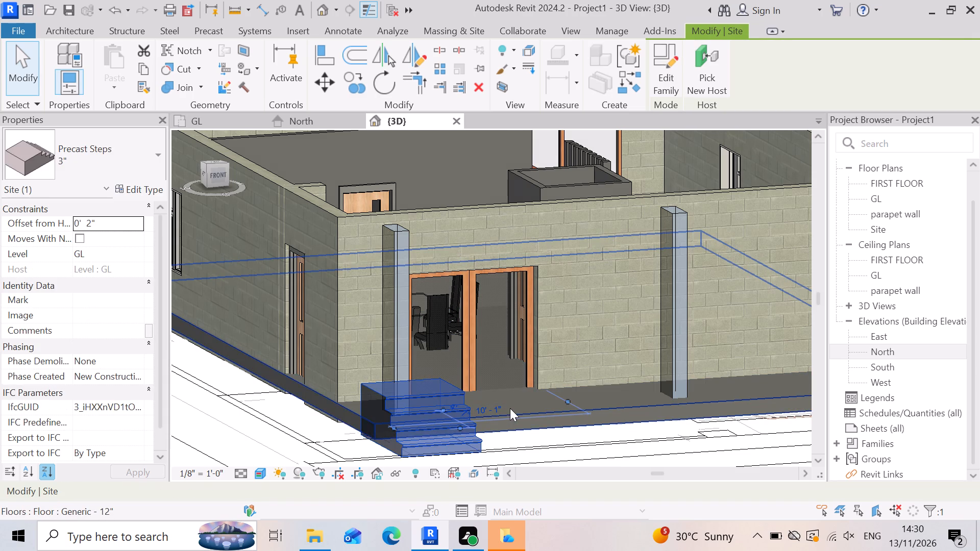
left_click(427, 435)
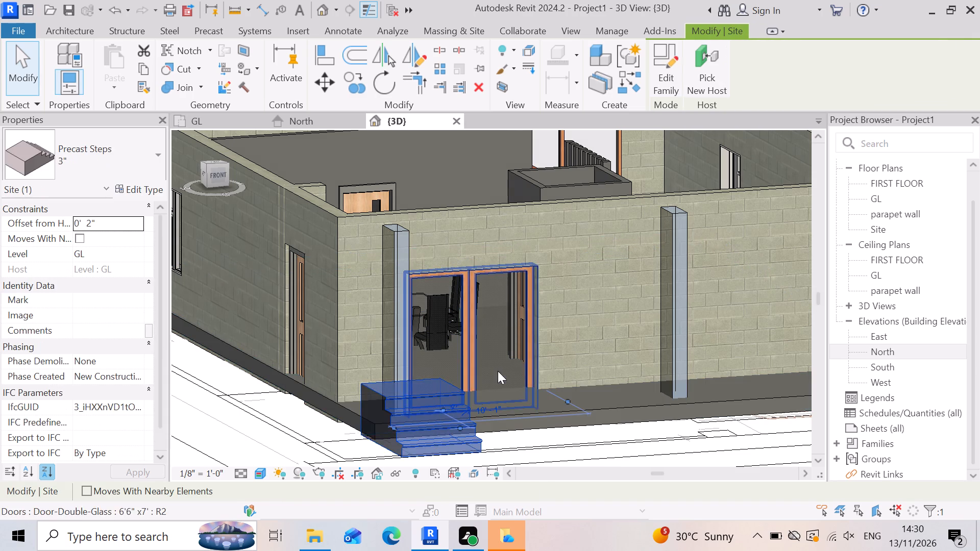
scroll(500, 407, "up", 3)
left_click(487, 416)
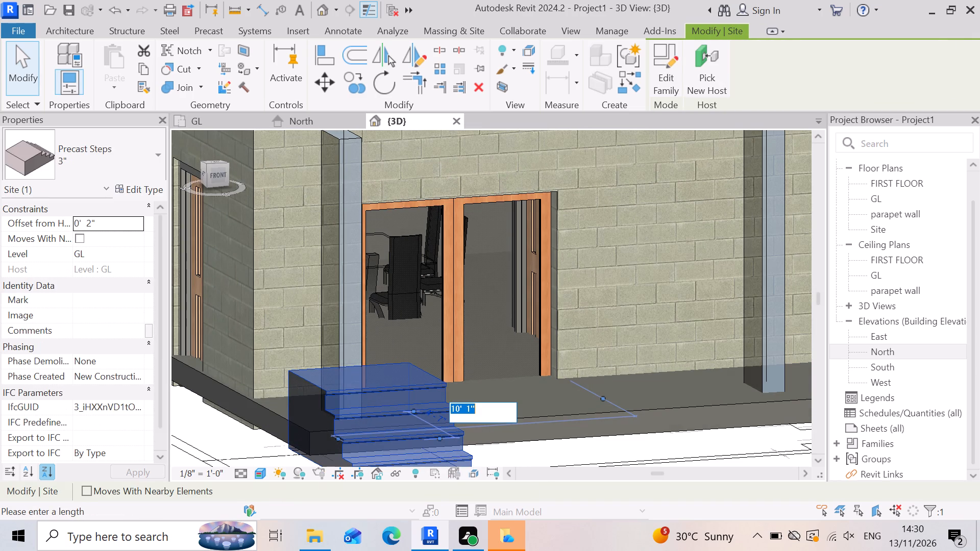
key("0")
key("Return")
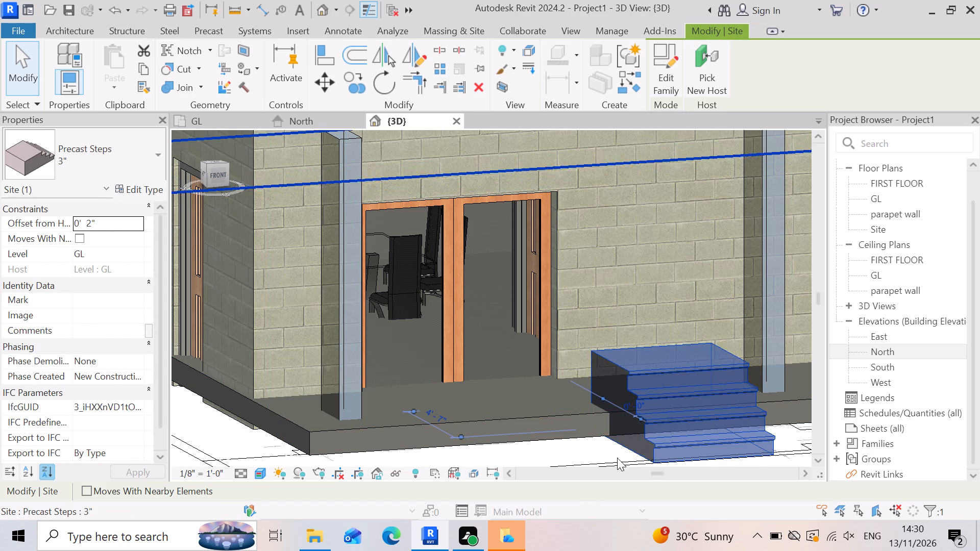
Set the precast steps' front-to-back temporary dimension, perpendicular to the plinth edge, to 0.
left_click(690, 382)
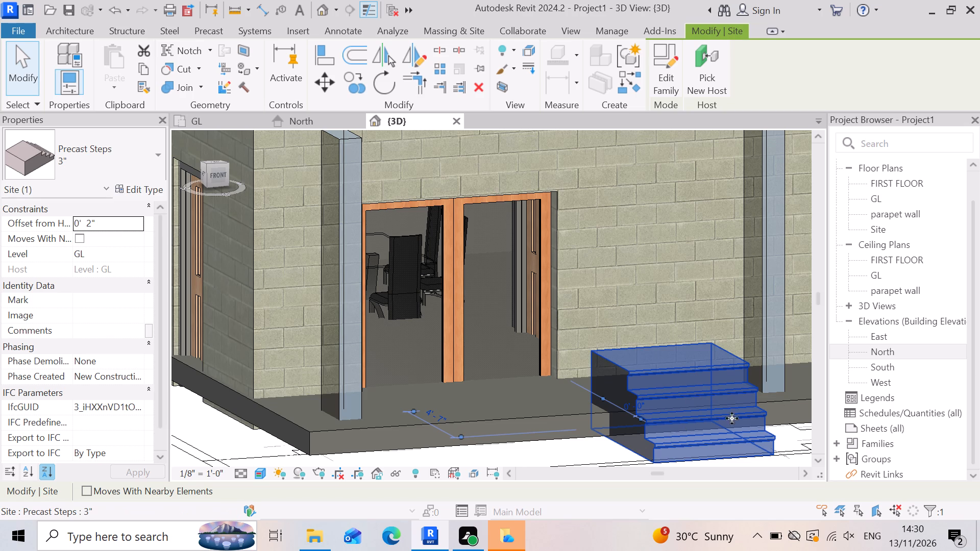
key("Escape")
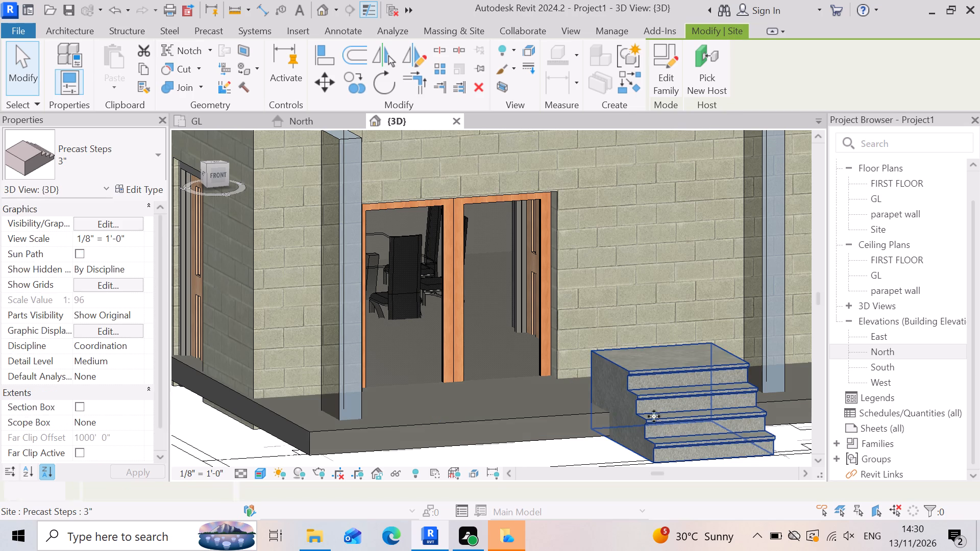
left_click(649, 387)
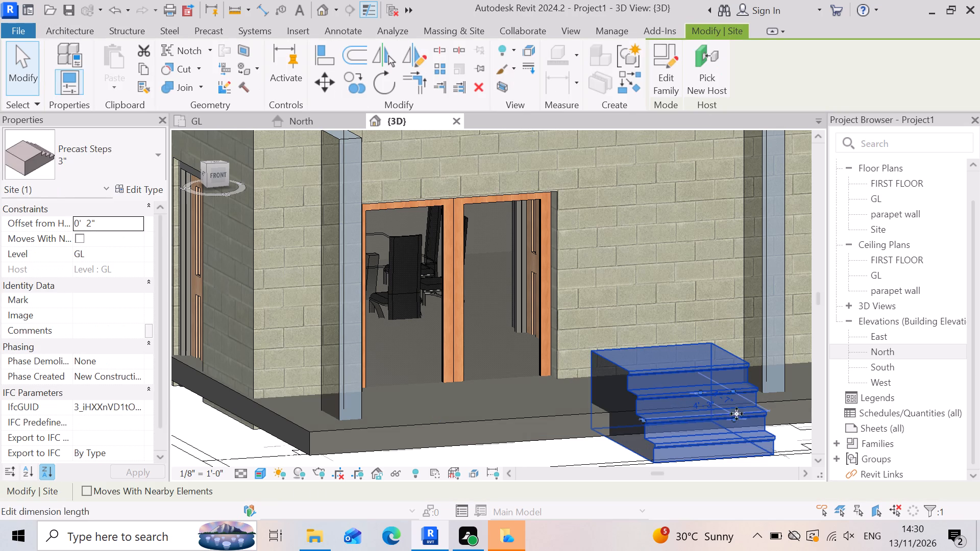
left_click(736, 400)
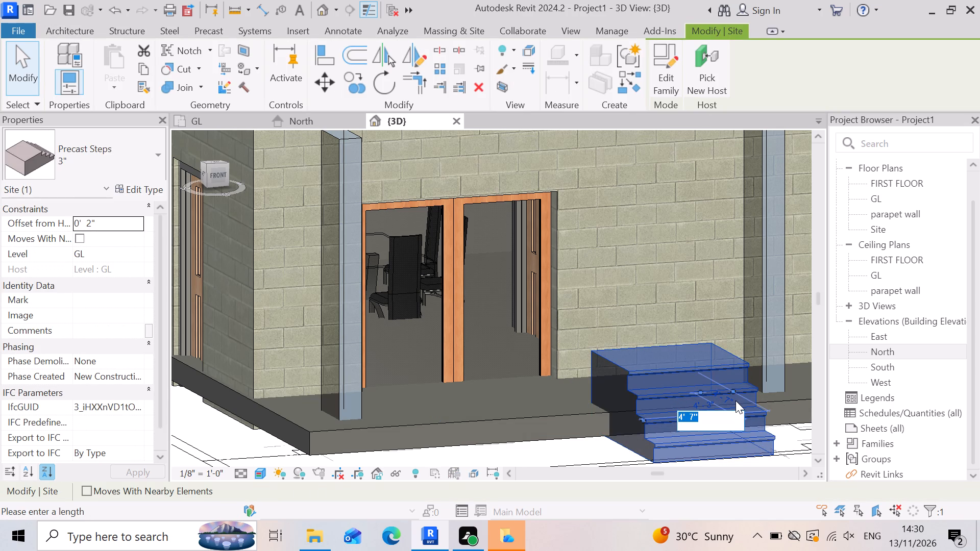
key("0")
key("Return")
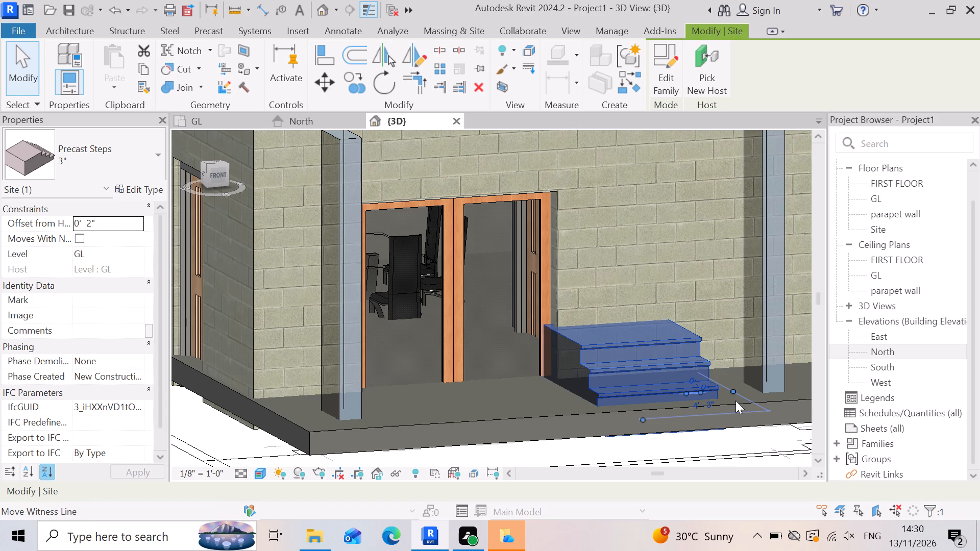
key("Escape")
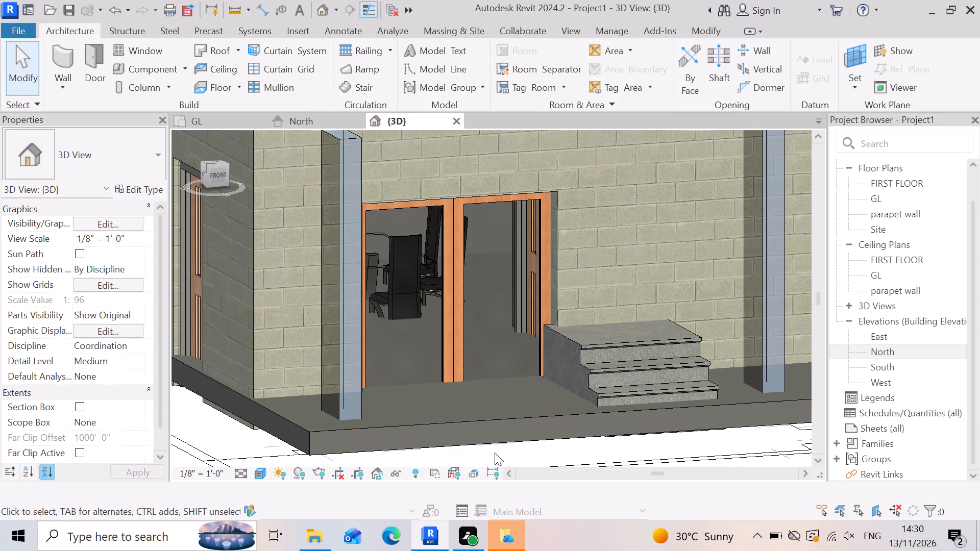
key("Escape")
Nudge the precast steps along the plinth edge from beside the double door until they stand in front of it.
scroll(617, 357, "down", 7)
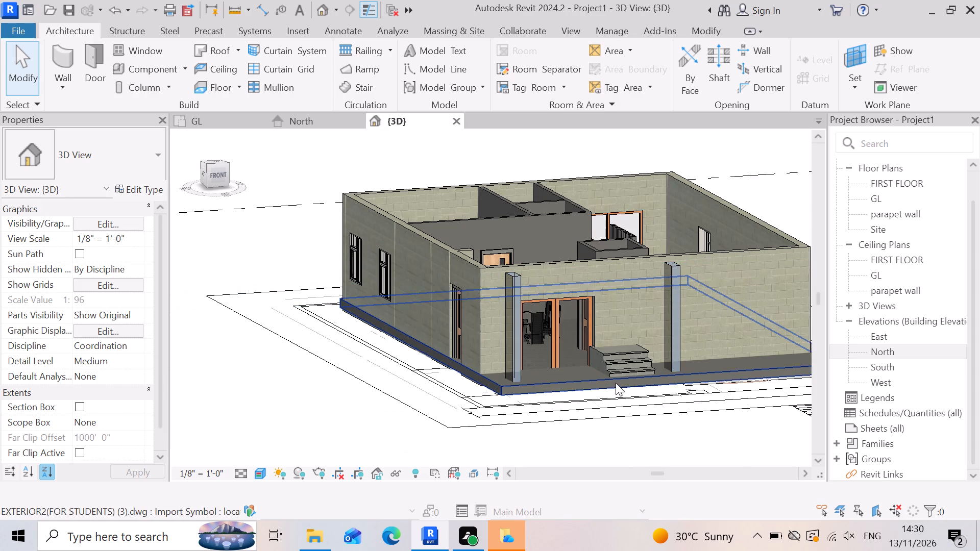
left_click(636, 373)
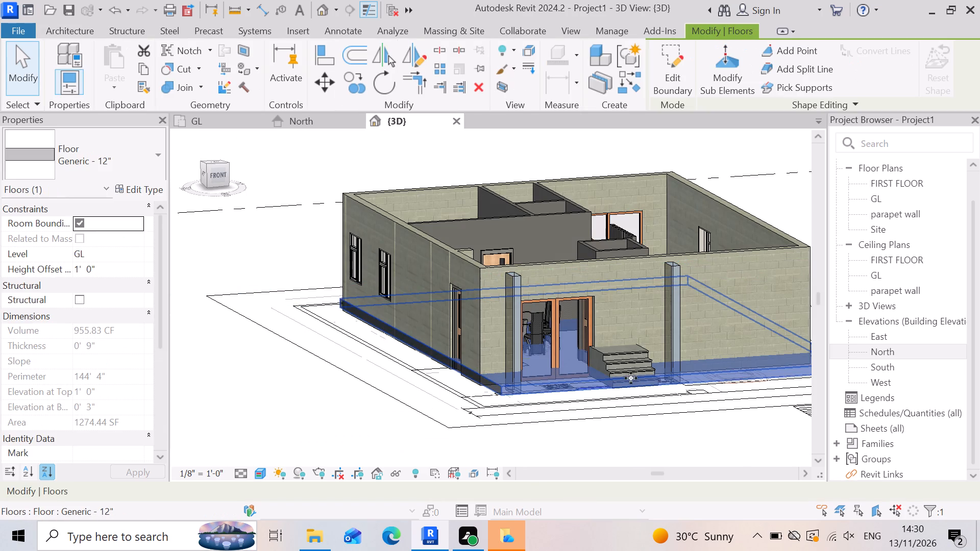
key("Escape")
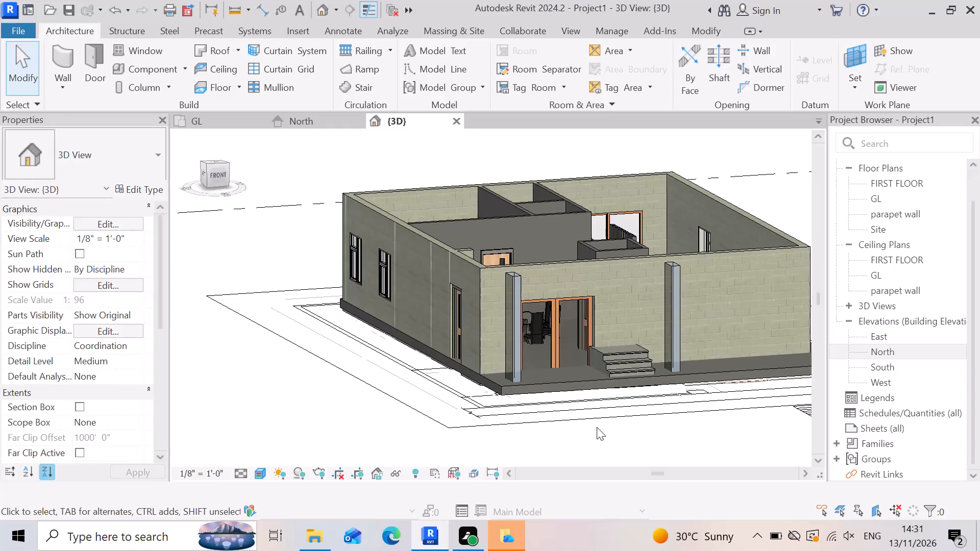
left_click(638, 359)
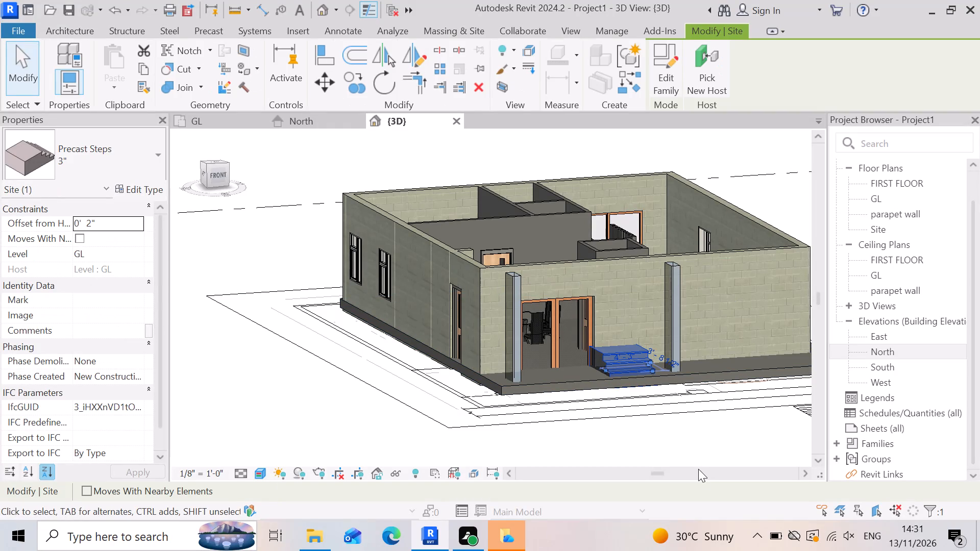
key("Left")
key("Left")
key("Left")
key("Left")
key("Left")
key("Left")
key("Left")
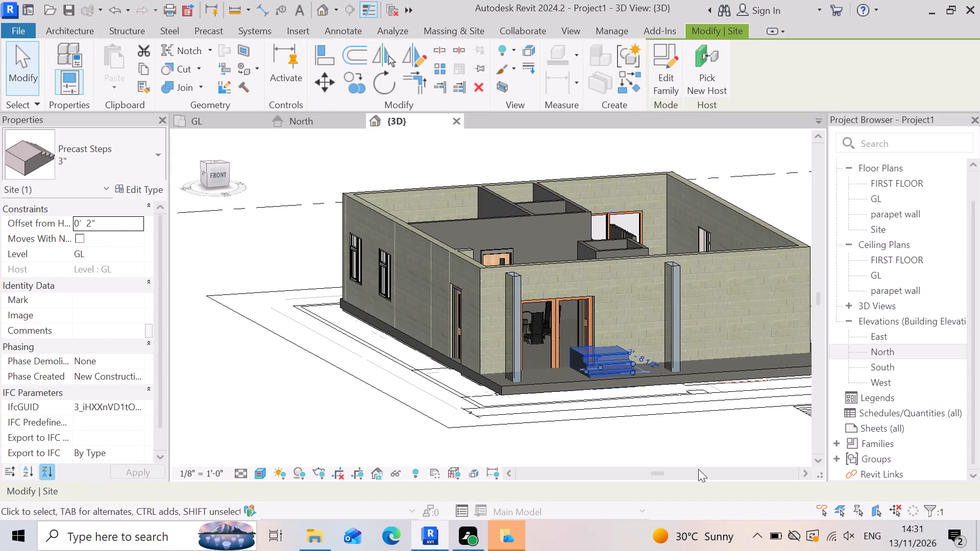
key("Left")
key("Left")
key("Left")
key("Left")
key("Left")
key("Left")
key("Left")
key("Left")
key("Left")
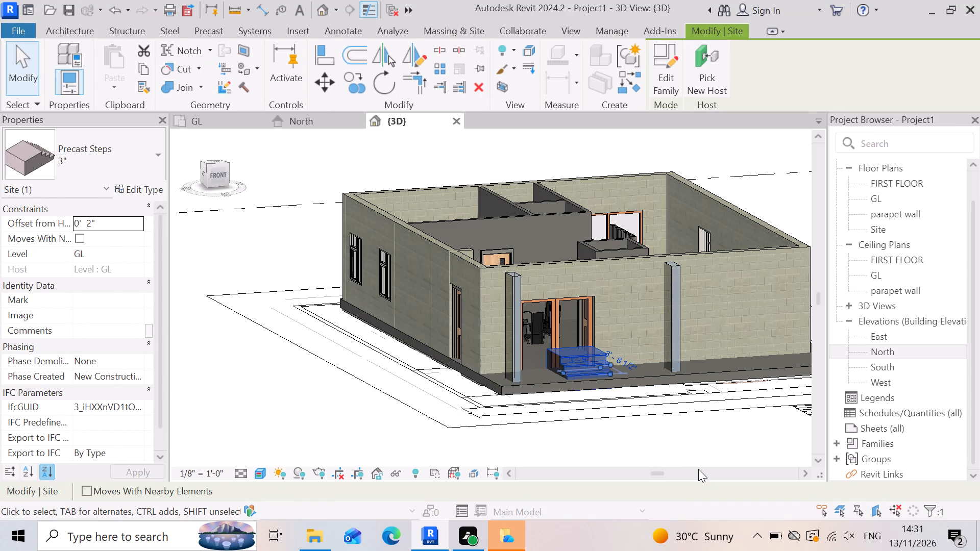
key("Left")
key("Left")
key("Left")
key("Left")
key("Left")
key("Left")
key("Left")
key("Left")
key("Left")
key("Left")
key("Left")
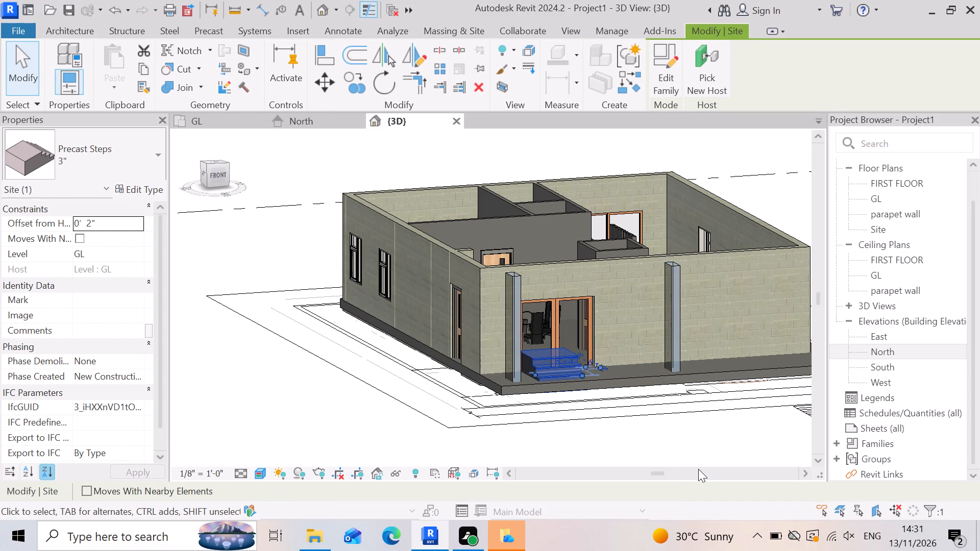
Nudge the precast steps further along the plinth edge to the plinth corner, by the column beside the double door.
key("Left")
key("Left")
key("Left")
key("Left")
key("Left")
key("Left")
key("Left")
key("Left")
key("Left")
key("Left")
key("Left")
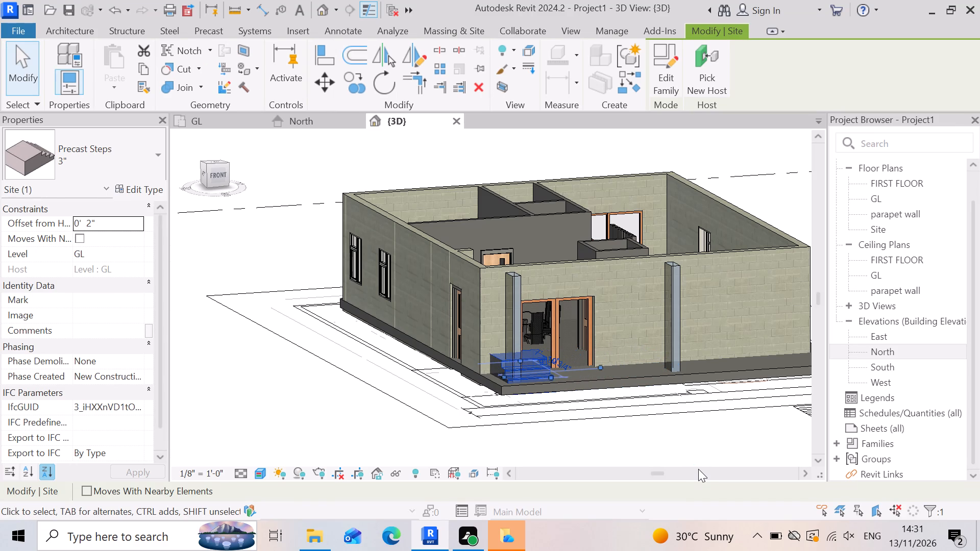
key("Left")
Nudge the precast steps outward from the wall so their lower treads project beyond the plinth's front edge at the corner.
key("Down")
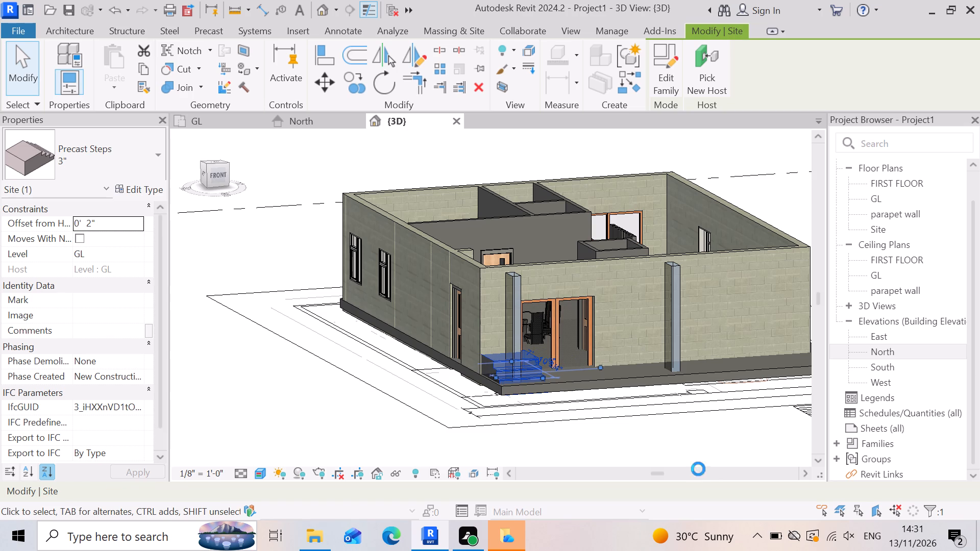
key("Down")
key("Down")
key("Down")
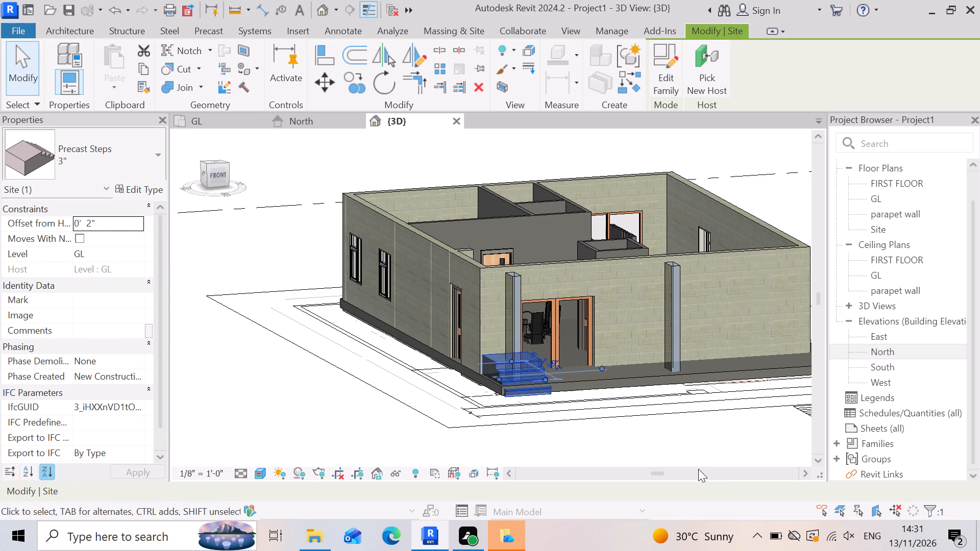
key("Down")
key("Down")
key("Down")
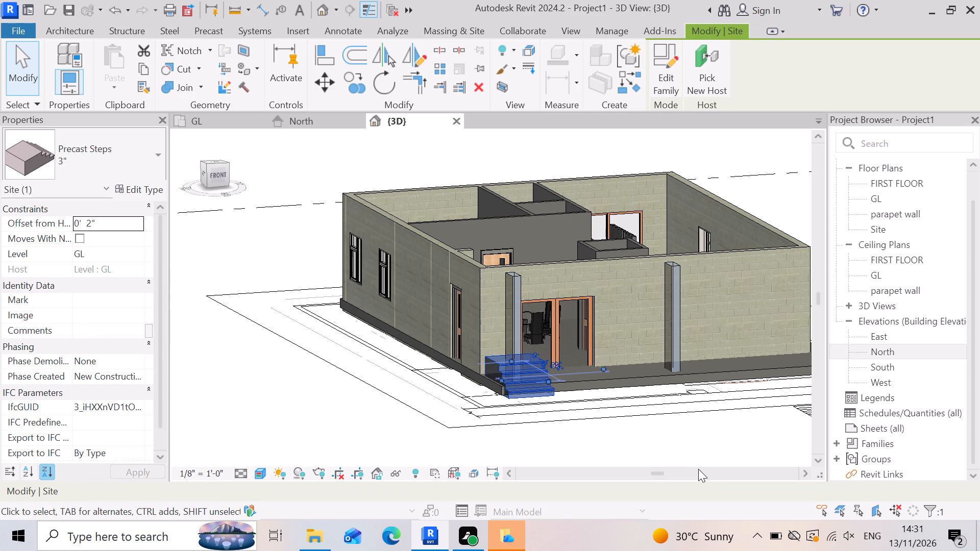
key("Down")
key("Down")
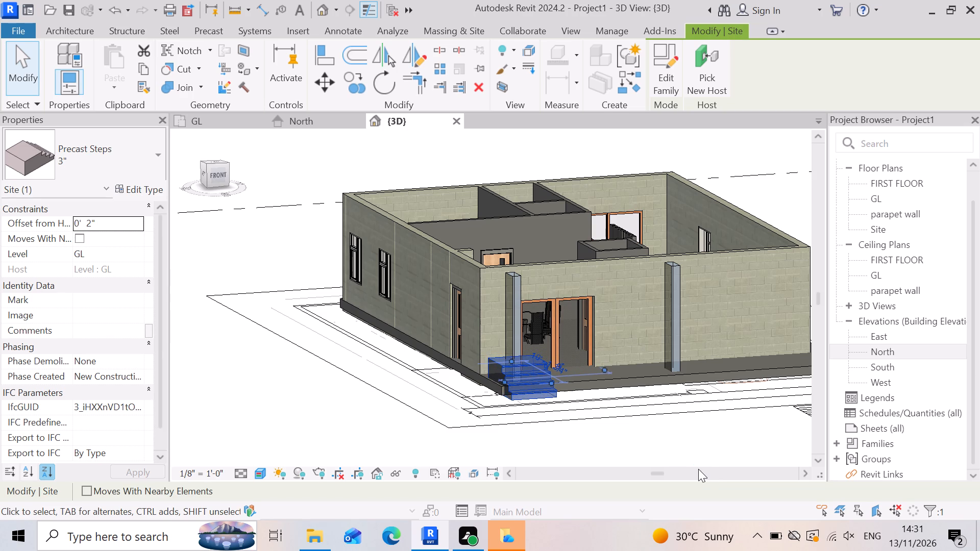
key("Down")
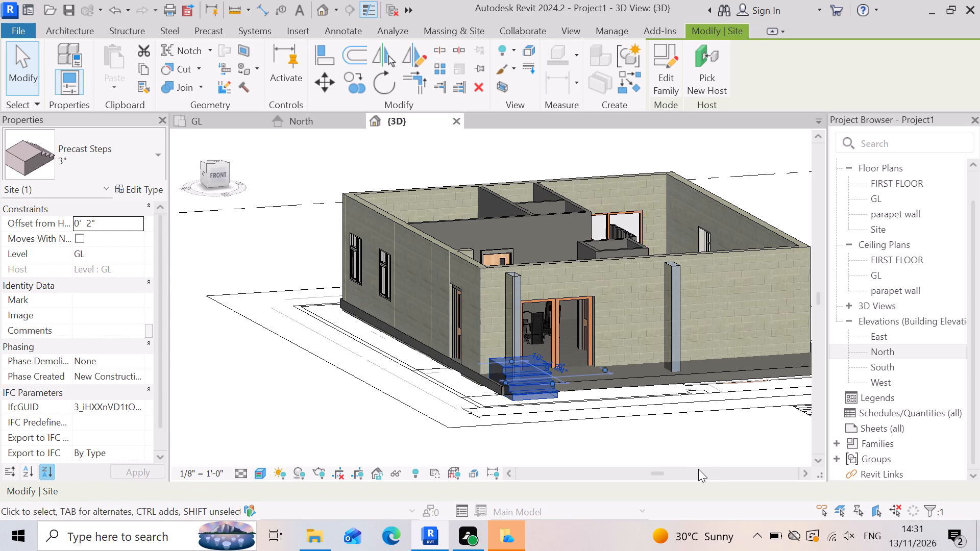
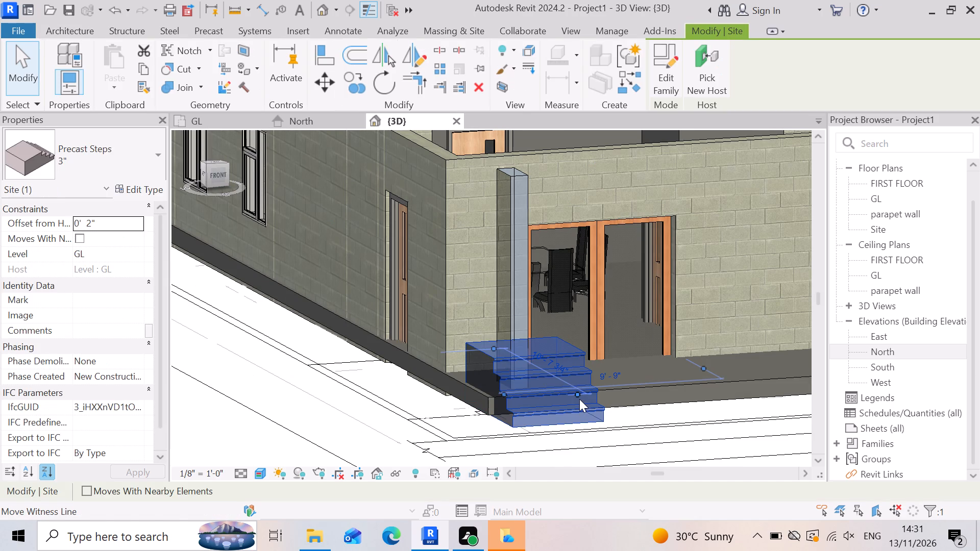
Fine-tune the precast steps' position along the plinth edge at the corner to 9' 11" on the along-edge temporary dimension.
key("Left")
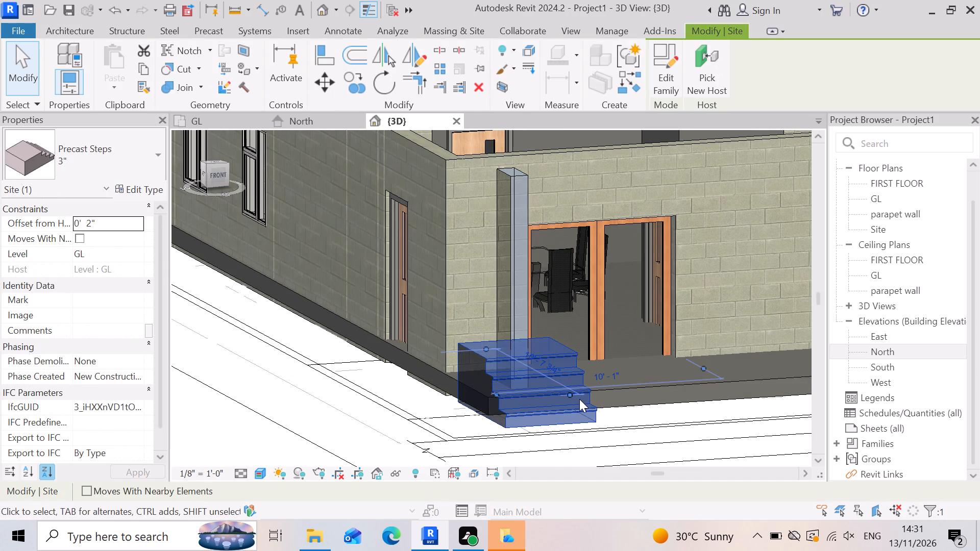
key("Right")
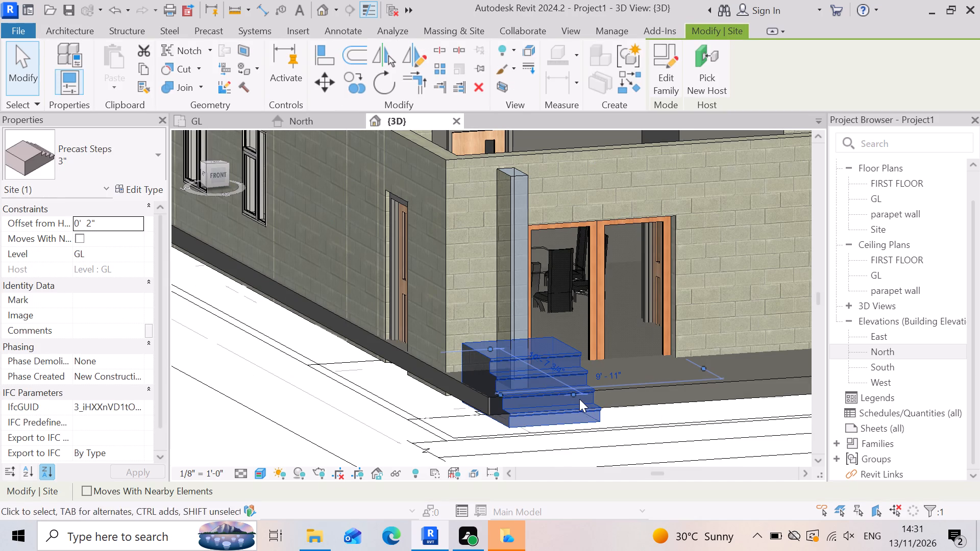
left_click(205, 359)
Copy the precast steps from the plinth corner along the front edge to the foot of the second column.
scroll(603, 395, "up", 2)
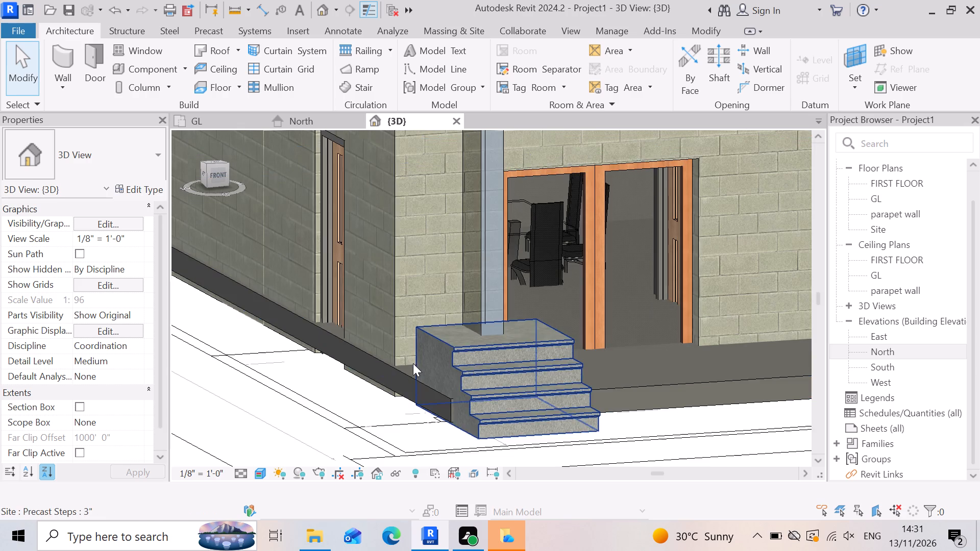
scroll(413, 351, "down", 4)
scroll(367, 344, "down", 2)
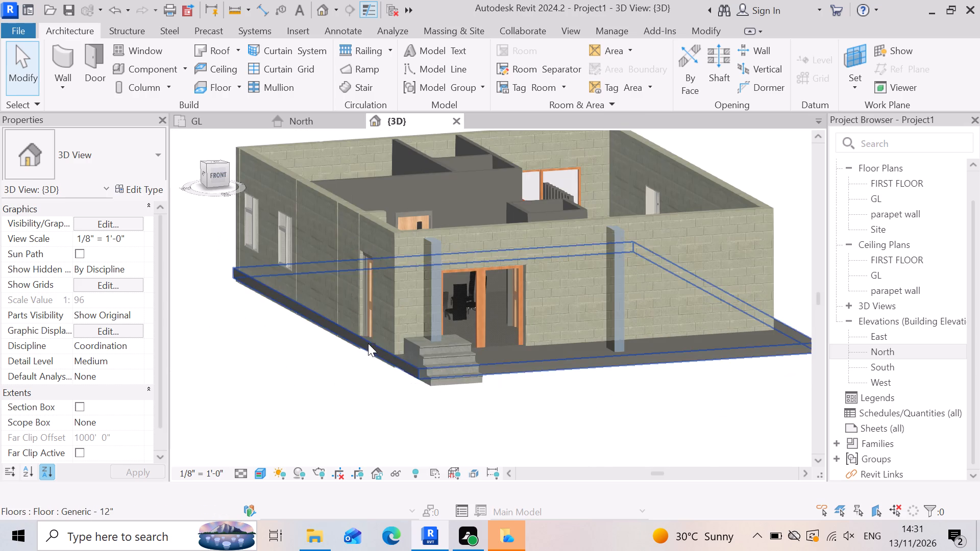
scroll(432, 353, "down", 2)
scroll(492, 375, "up", 2)
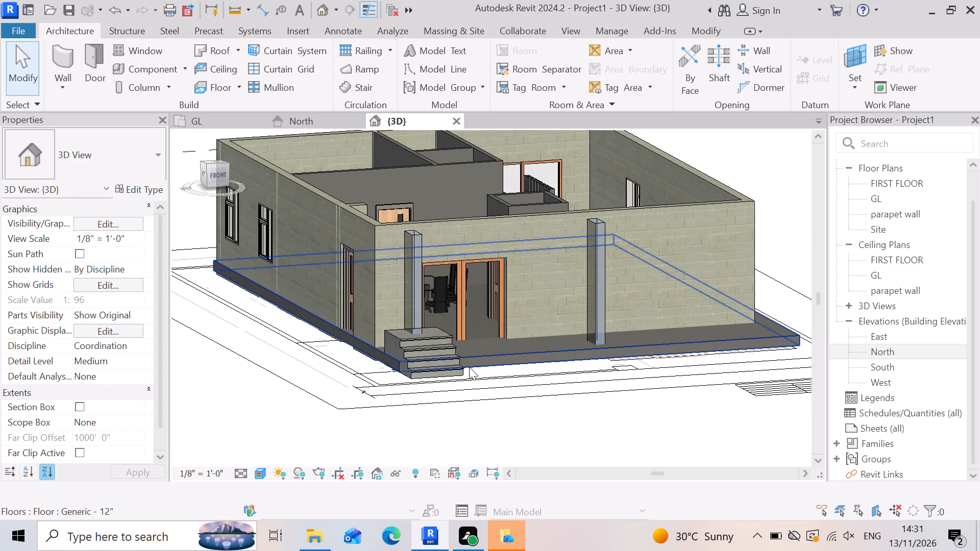
left_click(440, 371)
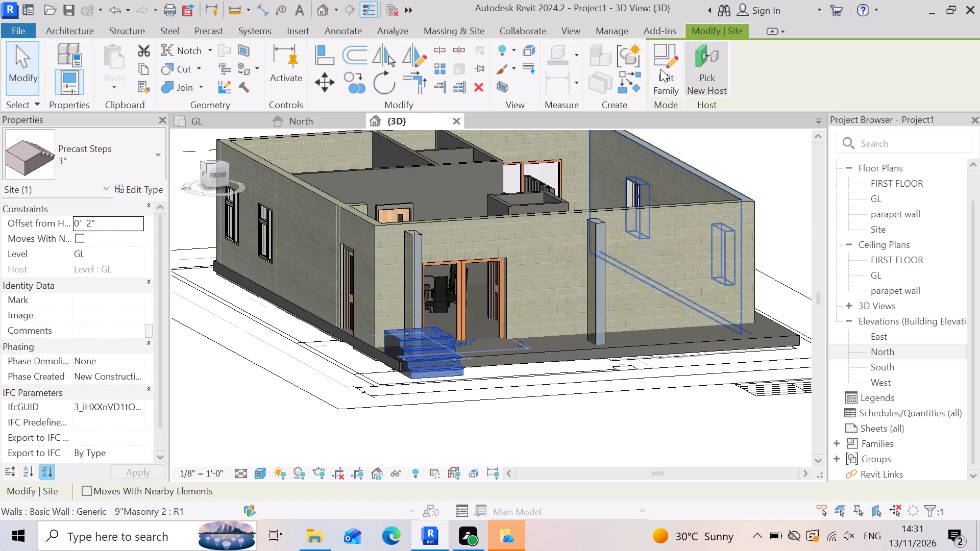
left_click(62, 26)
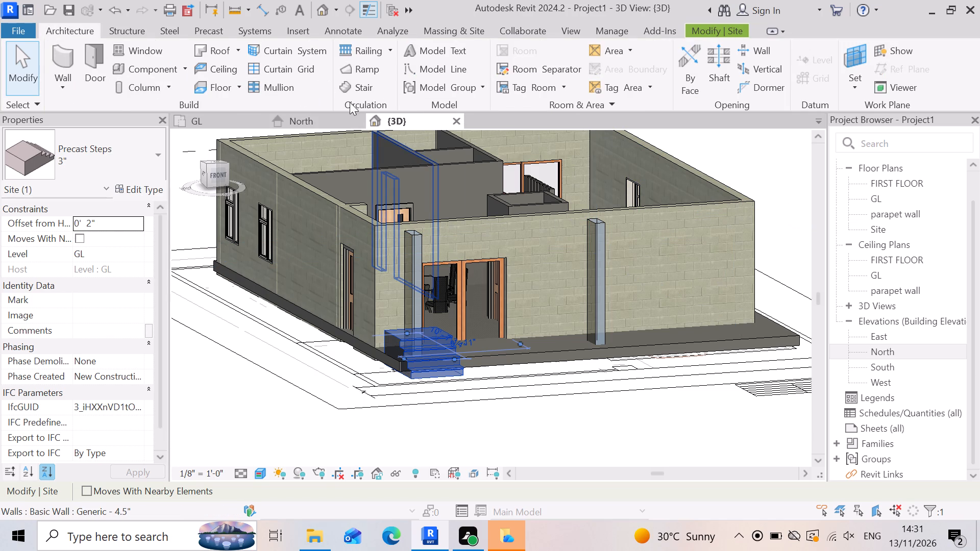
left_click(435, 71)
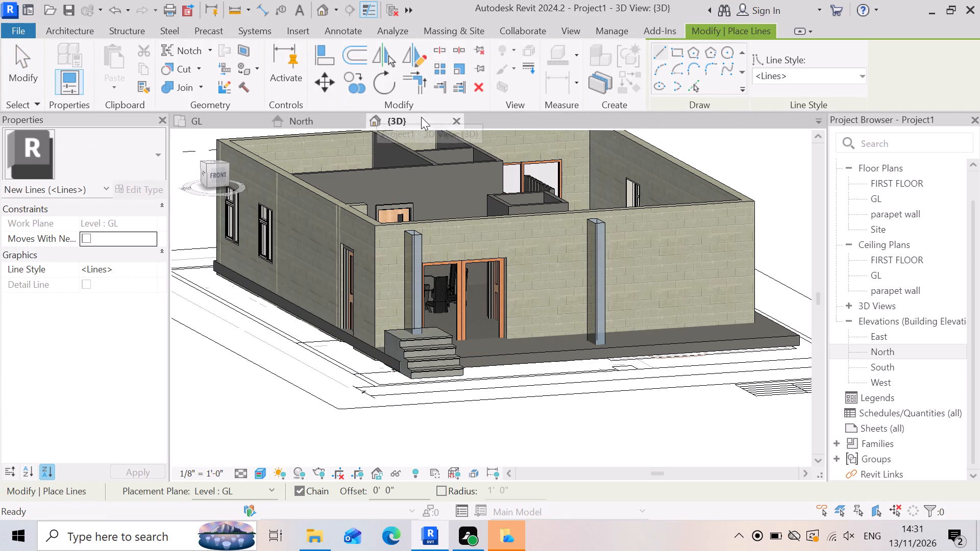
left_click(353, 94)
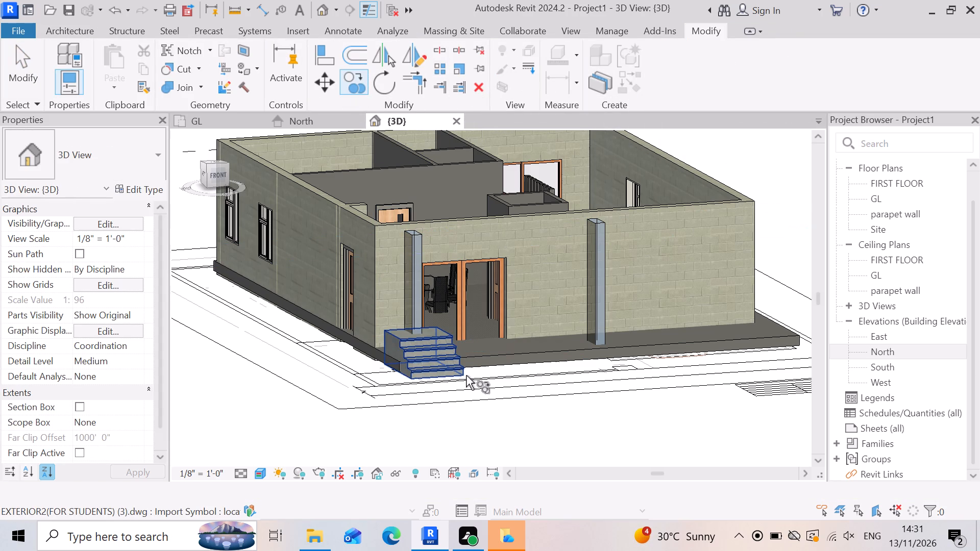
left_click(466, 375)
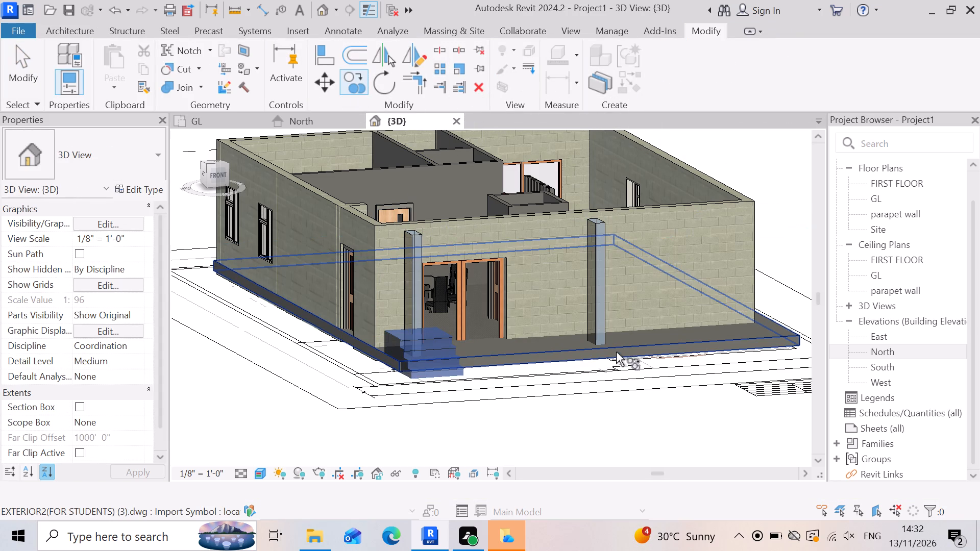
left_click(451, 368)
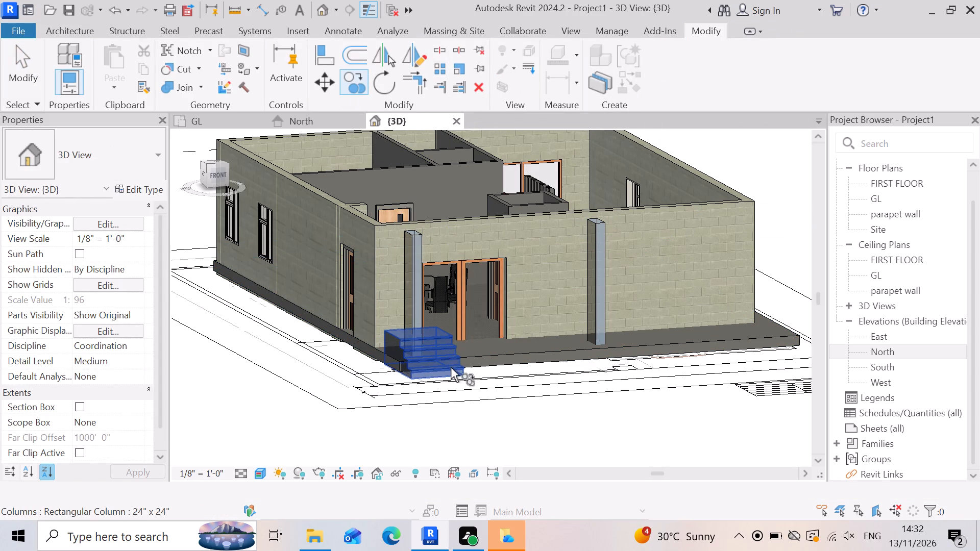
left_click(352, 76)
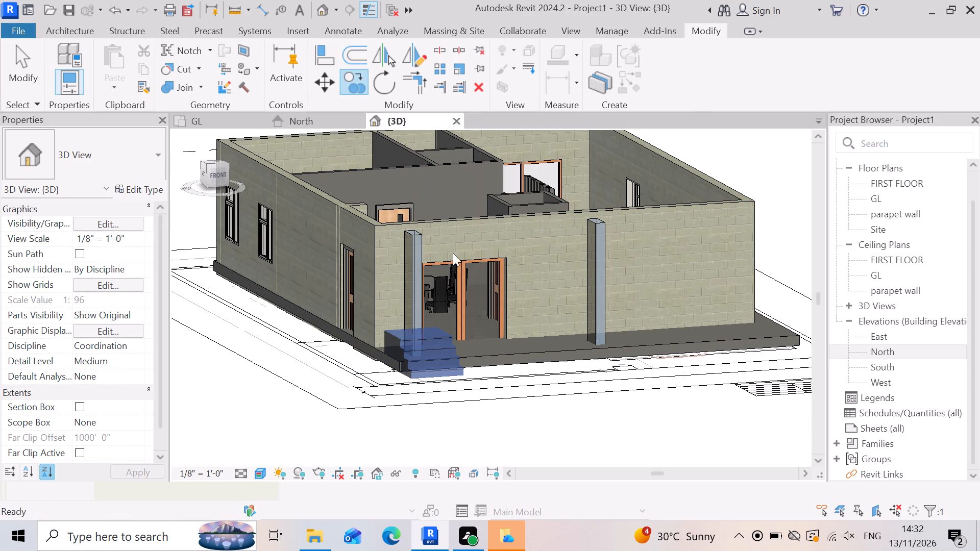
left_click(464, 368)
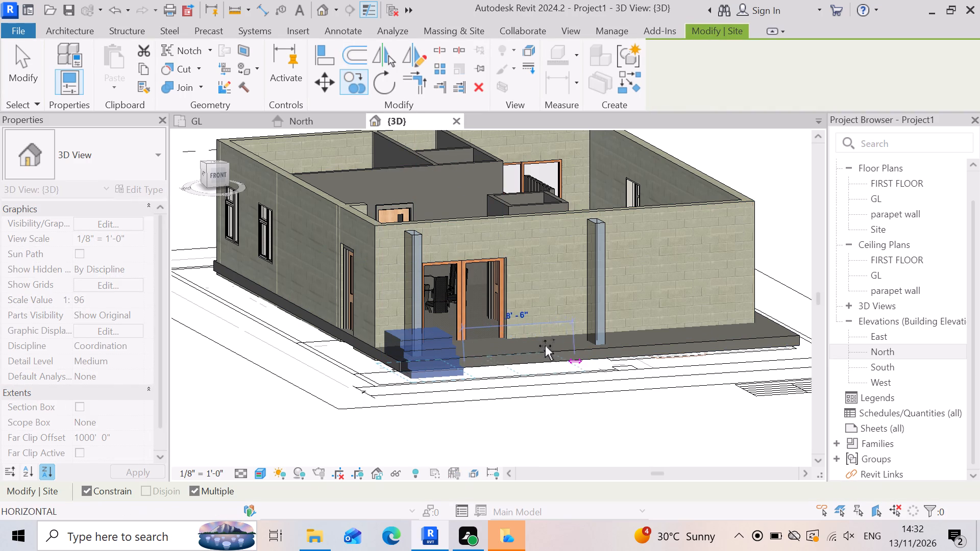
left_click(607, 344)
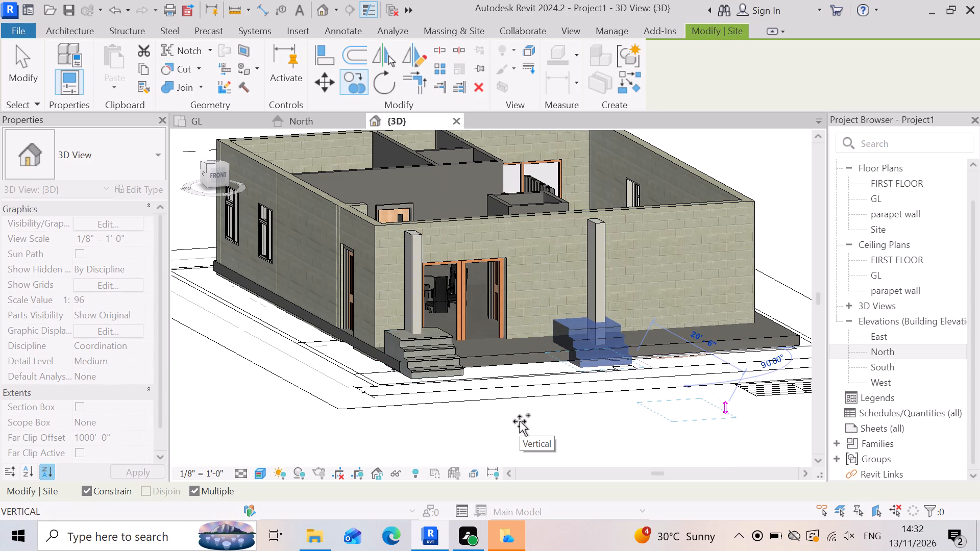
key("Escape")
key("Escape")
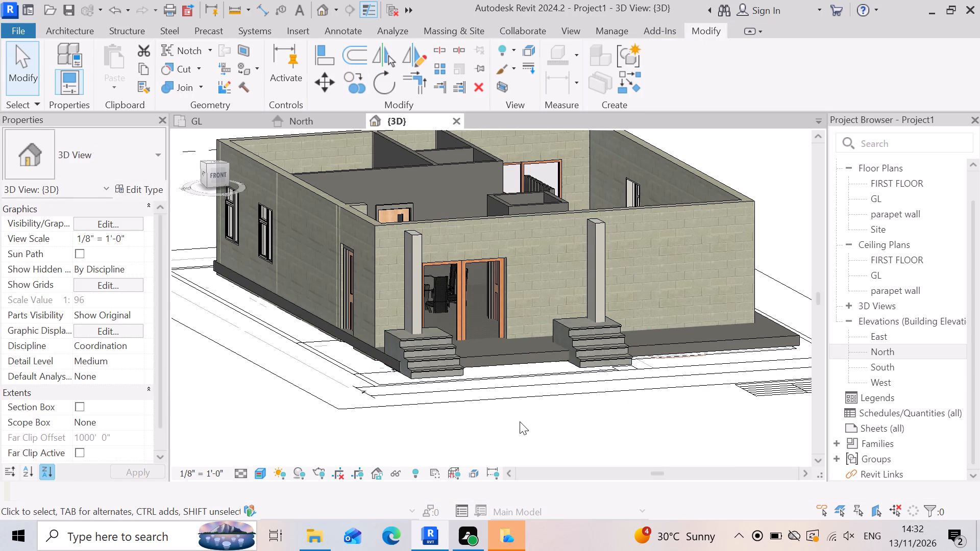
scroll(626, 328, "up", 2)
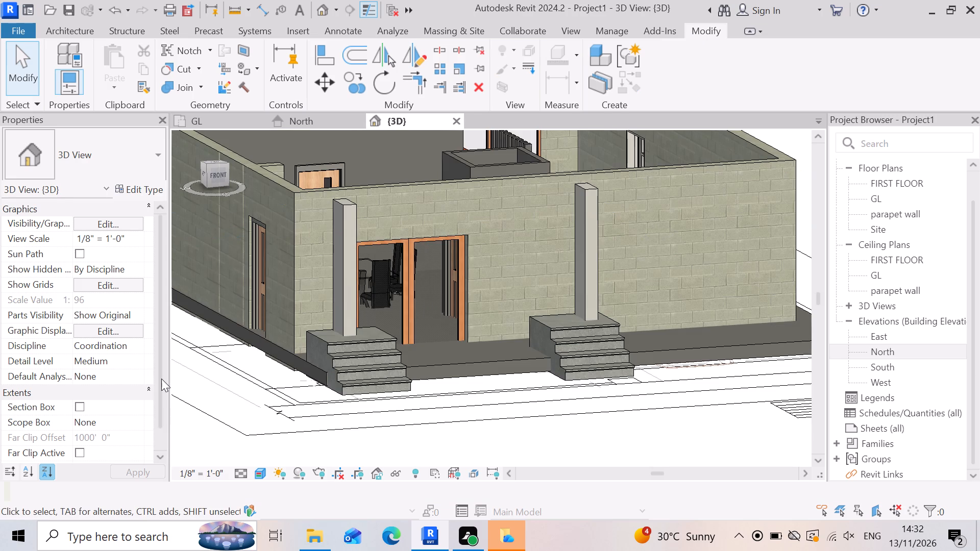
key("Escape")
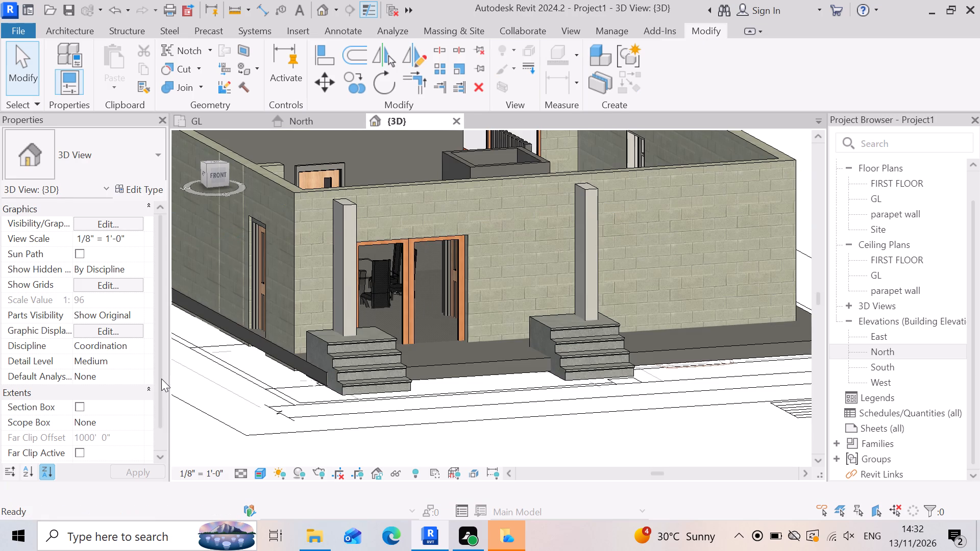
Nudge the original precast steps at the plinth corner six increments outward from the front wall.
scroll(491, 349, "down", 2)
scroll(499, 423, "down", 2)
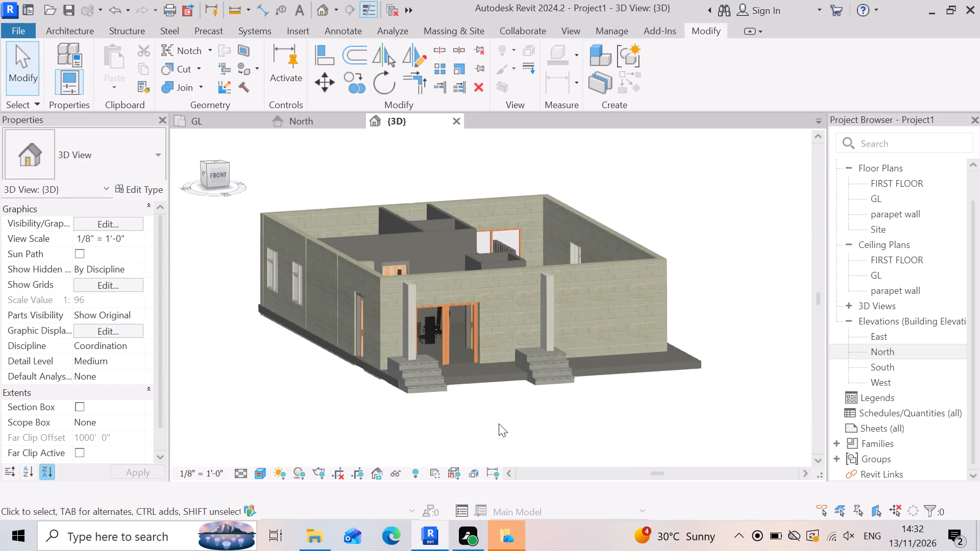
scroll(380, 444, "down", 2)
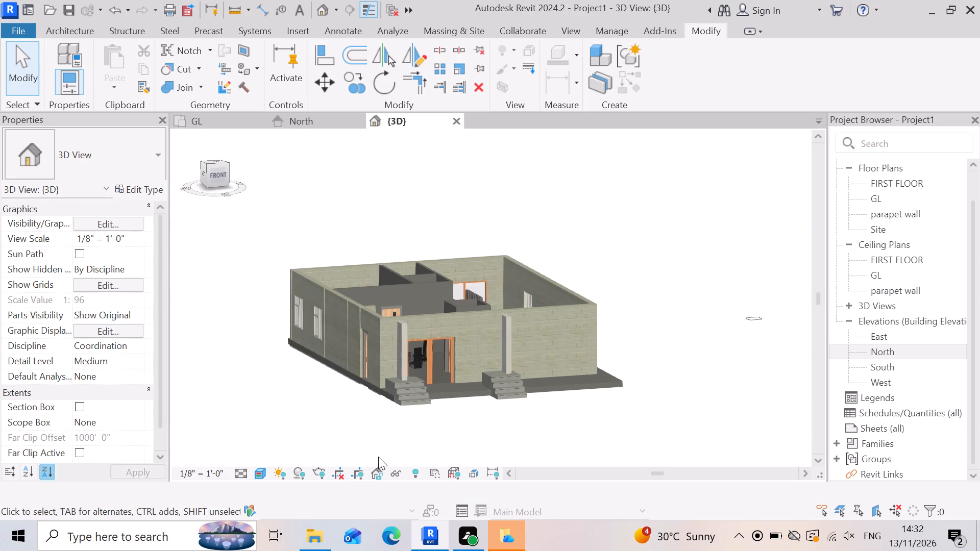
right_click_drag(374, 448, 359, 431, "shift")
middle_click_drag(366, 438, 359, 431, "shift")
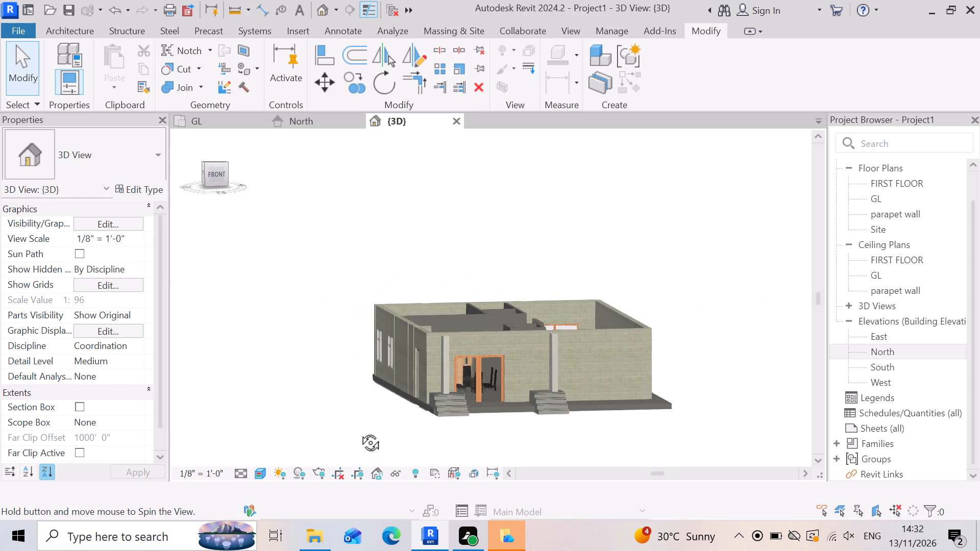
middle_click_drag(359, 431, 329, 443, "shift")
right_click_drag(359, 431, 329, 444, "shift")
scroll(635, 436, "up", 2)
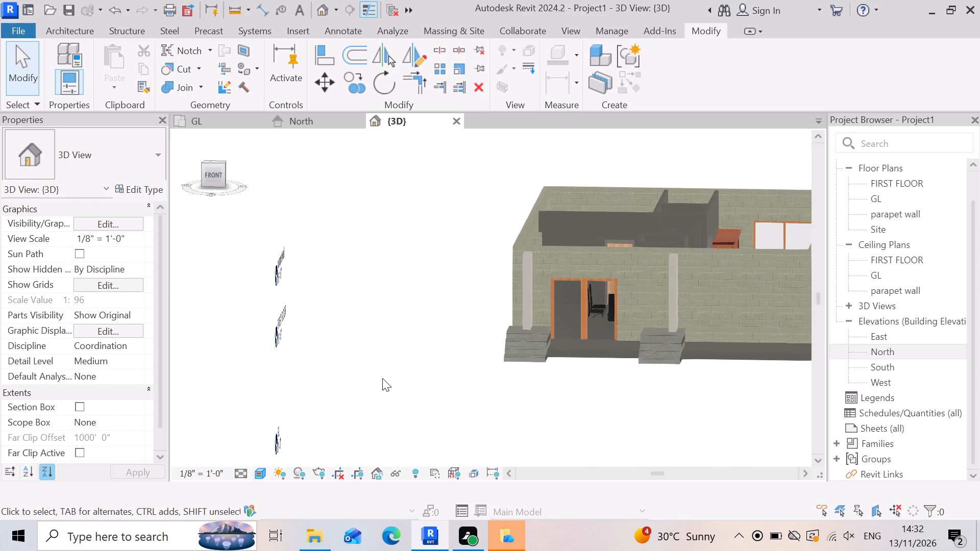
scroll(382, 378, "down", 2)
right_click_drag(475, 422, 476, 416, "shift")
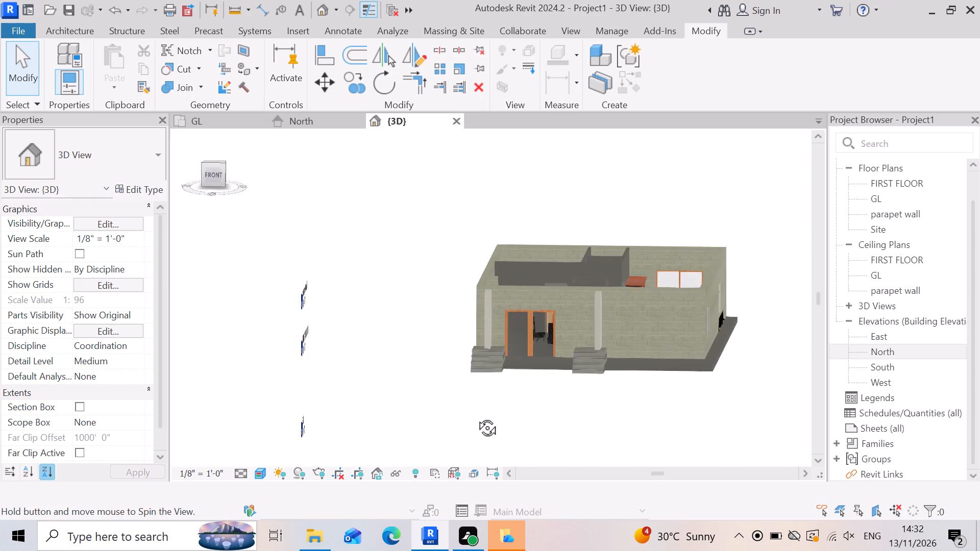
right_click_drag(476, 416, 487, 407, "shift")
middle_click(483, 404, "shift")
scroll(586, 402, "up", 5)
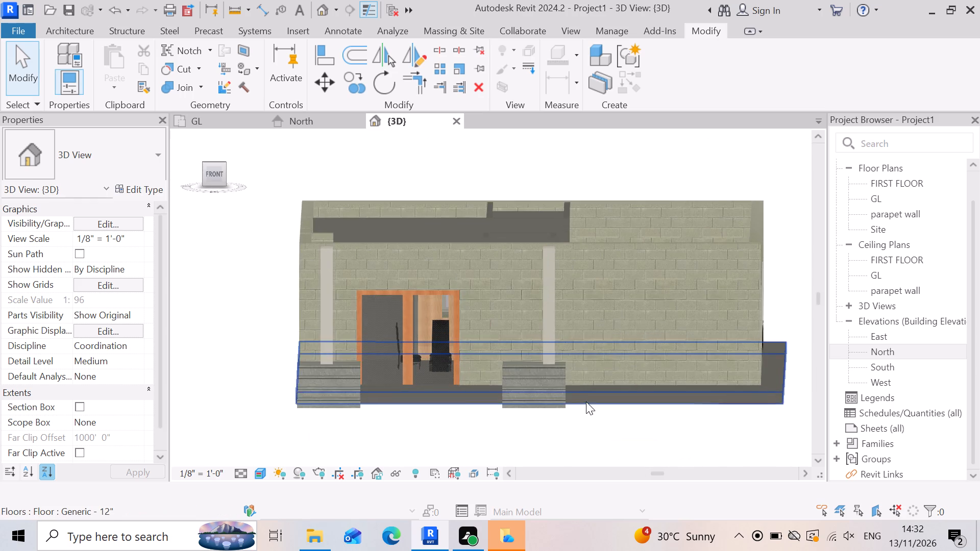
scroll(548, 439, "up", 2)
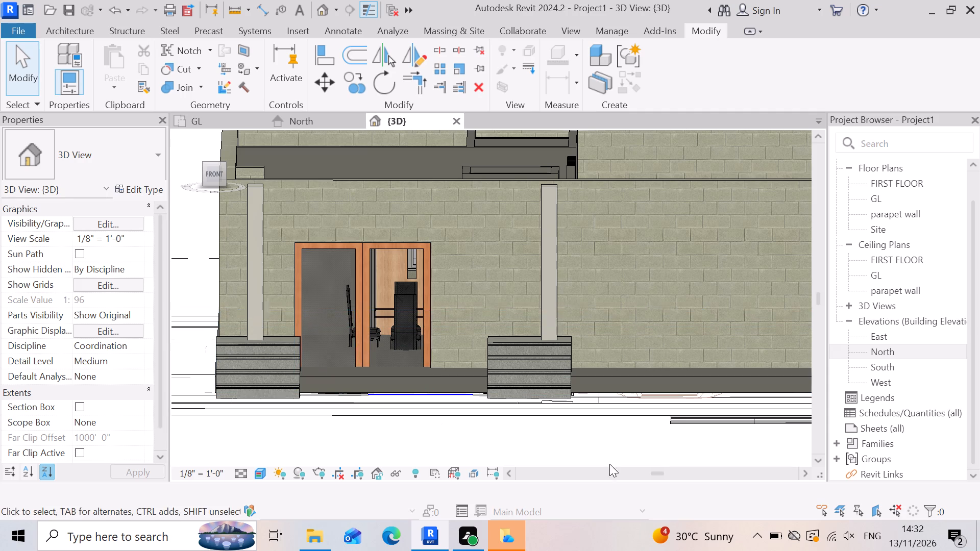
left_click(276, 336)
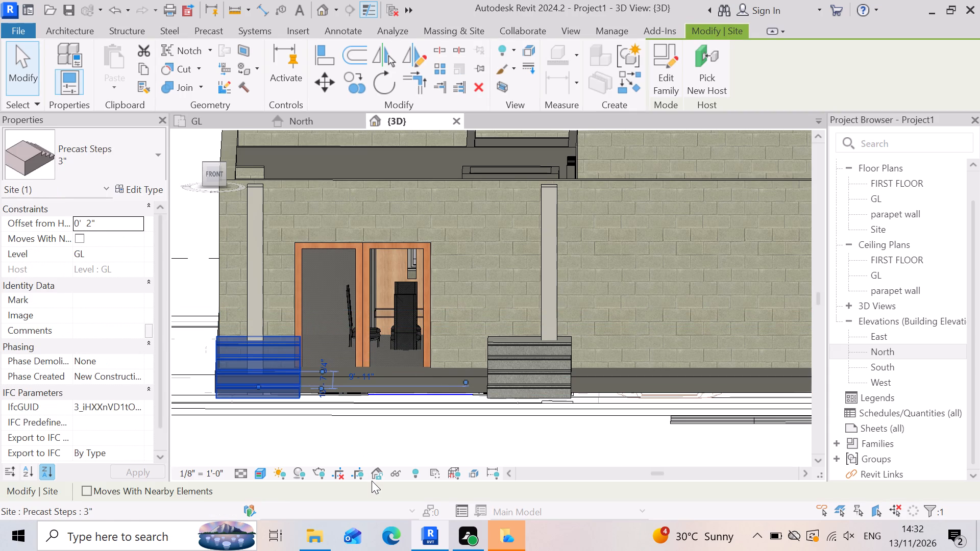
key("Down")
key("Down")
key("Down")
key("Down")
key("Down")
key("Down")
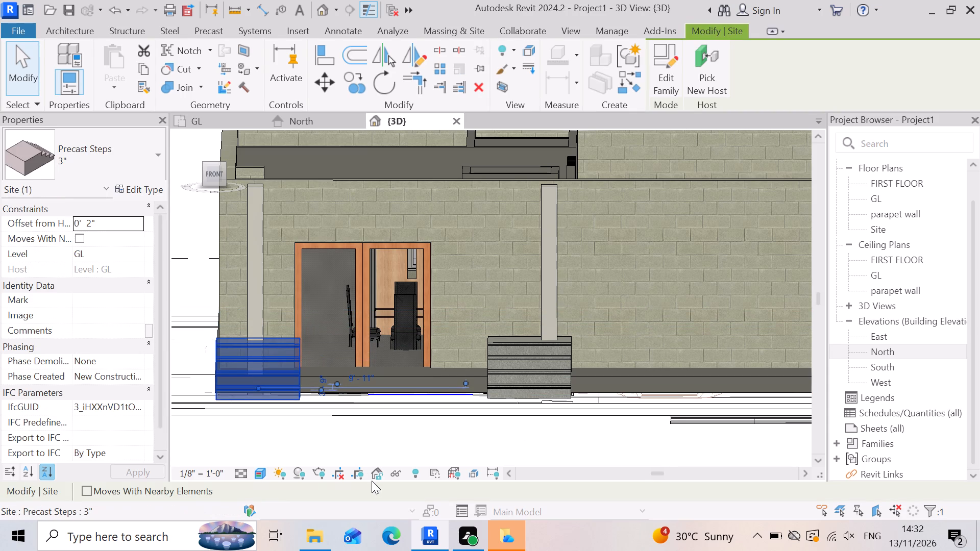
Nudge the corner precast steps three increments along the plinth edge, away from the double door, checking from below the floor slab.
scroll(441, 440, "down", 2)
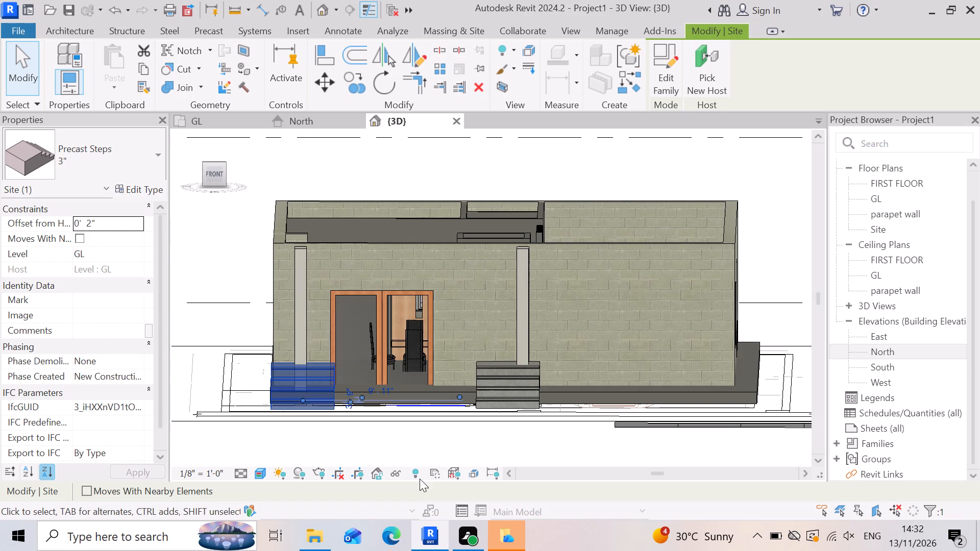
right_click_drag(436, 462, 483, 402, "shift")
middle_click_drag(438, 460, 439, 420, "shift")
middle_click_drag(466, 407, 482, 402, "shift")
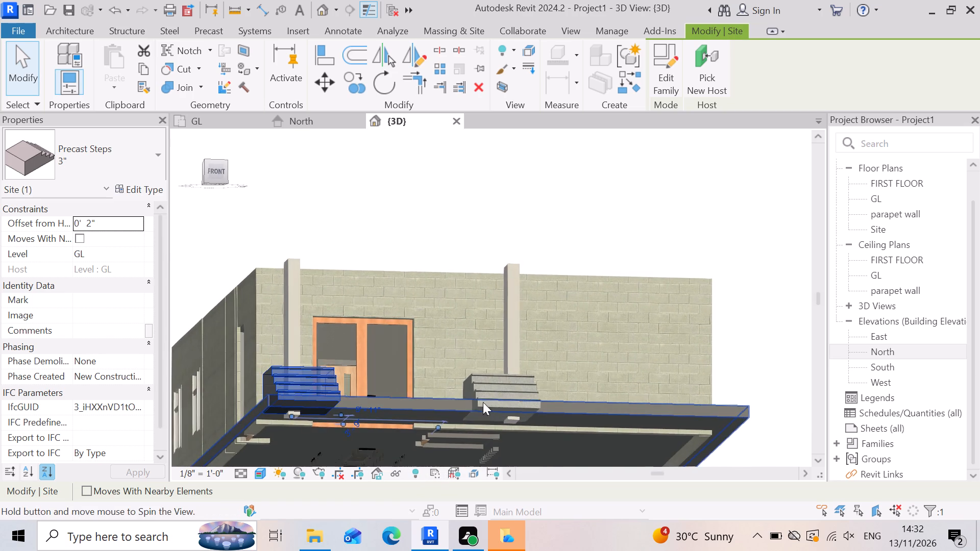
right_click_drag(483, 402, 484, 402, "shift")
scroll(480, 386, "down", 2)
scroll(349, 449, "up", 2)
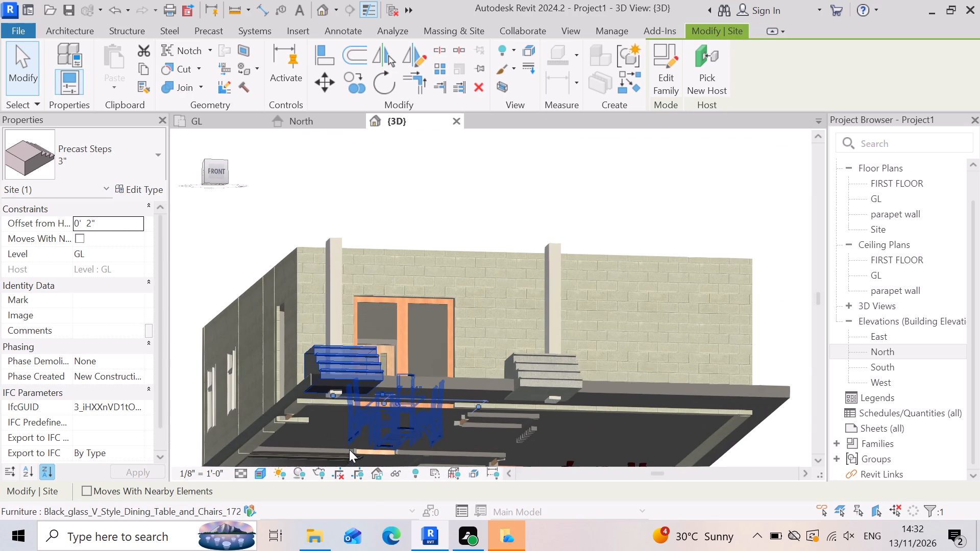
scroll(325, 400, "up", 5)
key("Escape")
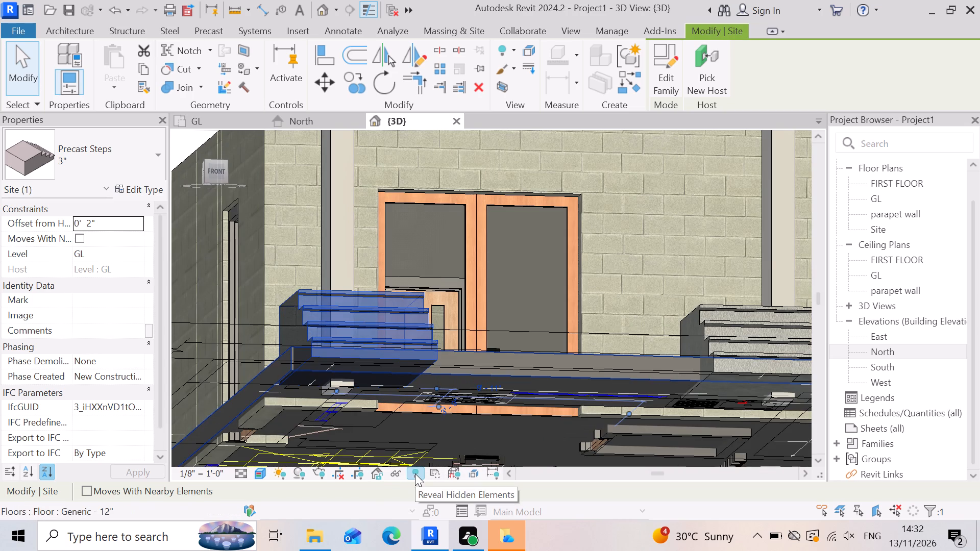
left_click(401, 354)
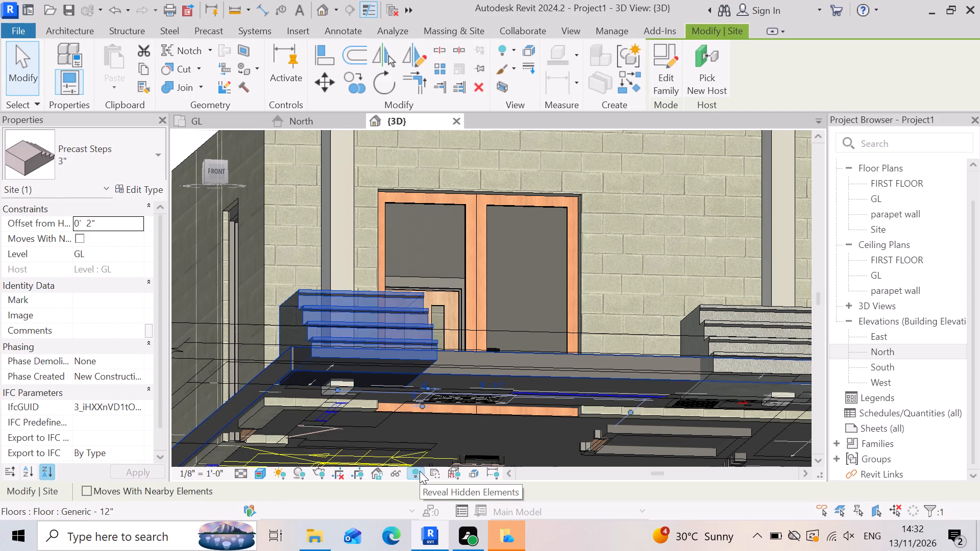
key("Left")
key("Left")
key("Left")
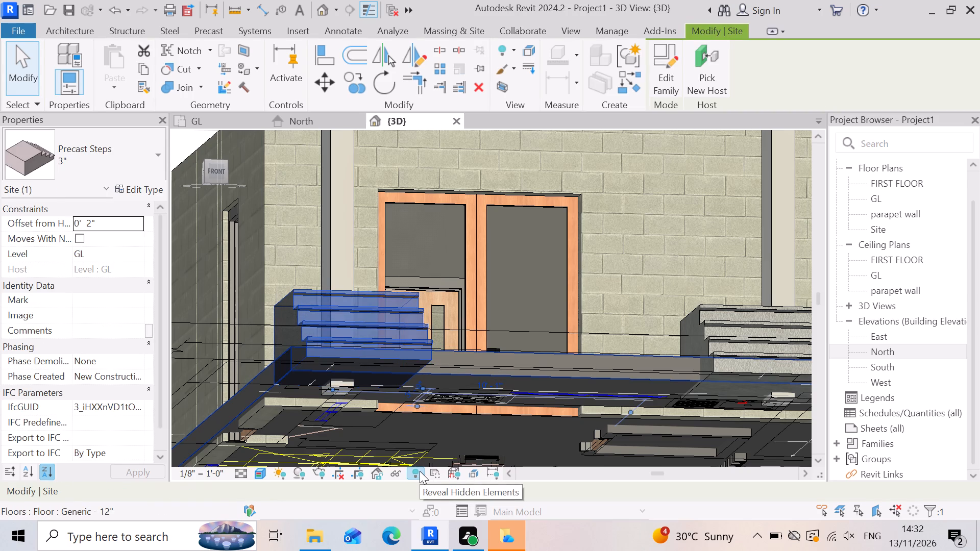
Nudge the corner precast steps six increments back toward the front wall.
key("Up")
key("Up")
key("Up")
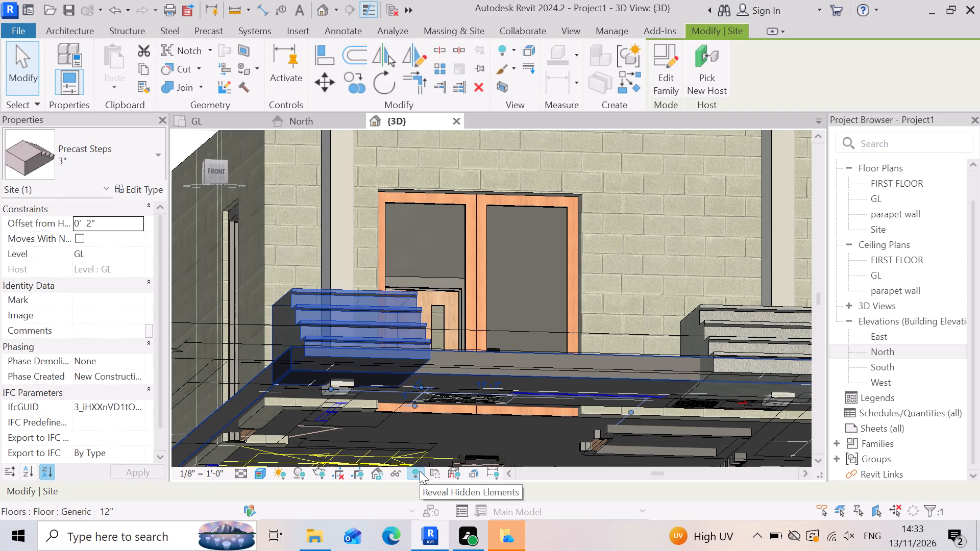
key("Up")
key("Up")
key("Up")
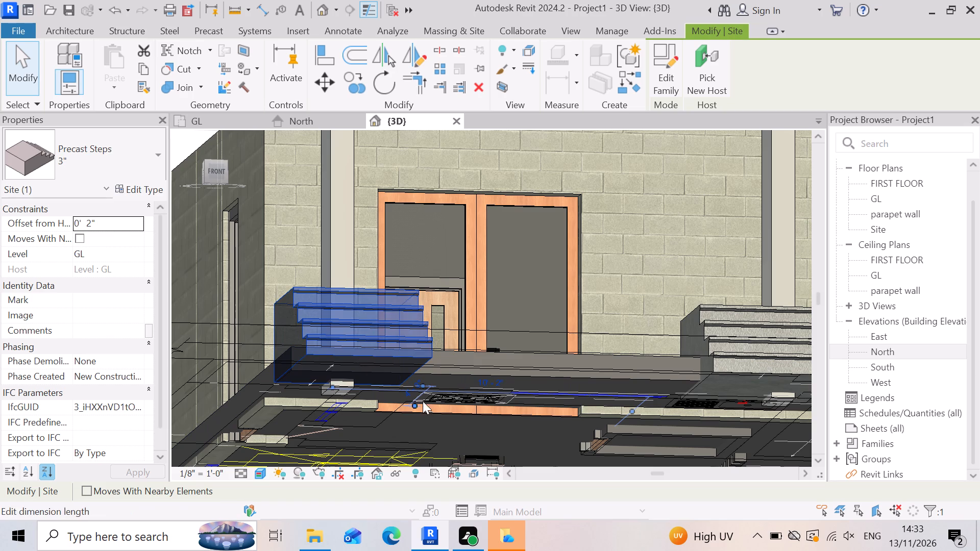
Set the corner precast steps' temporary dimension perpendicular to the front wall to 0.
left_click(407, 393)
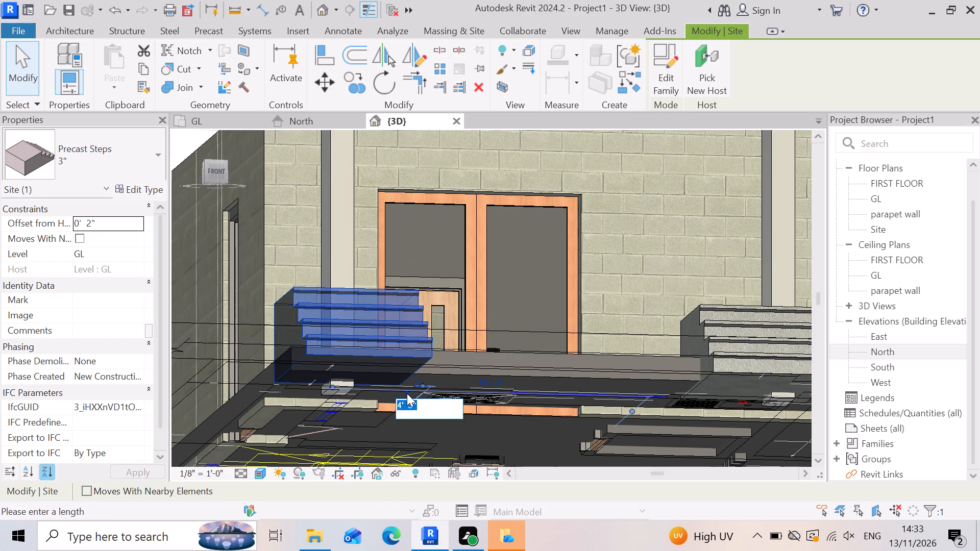
key("0")
left_click(498, 381)
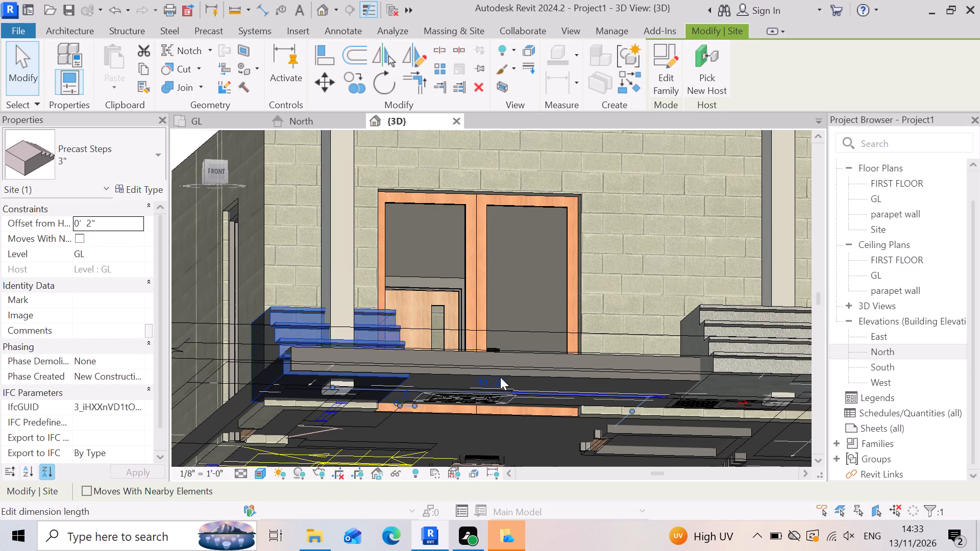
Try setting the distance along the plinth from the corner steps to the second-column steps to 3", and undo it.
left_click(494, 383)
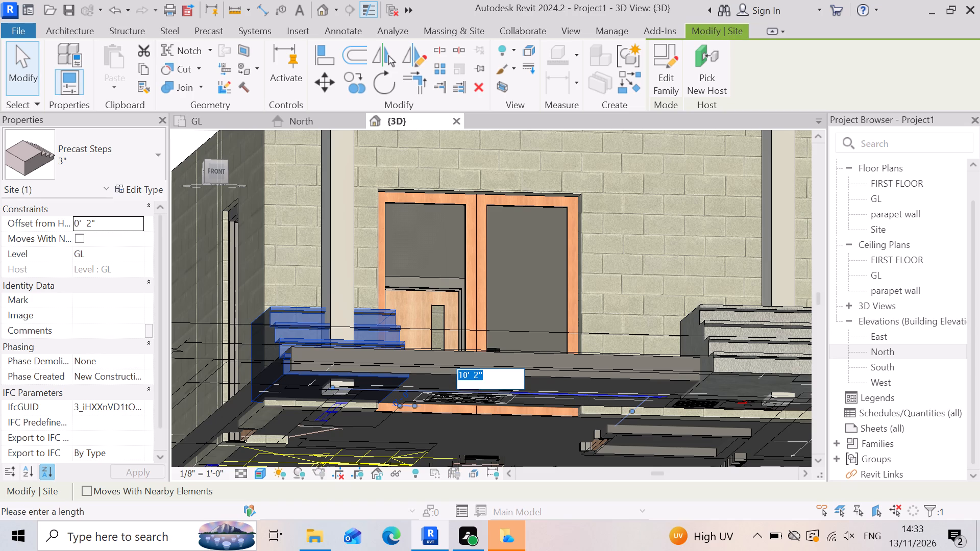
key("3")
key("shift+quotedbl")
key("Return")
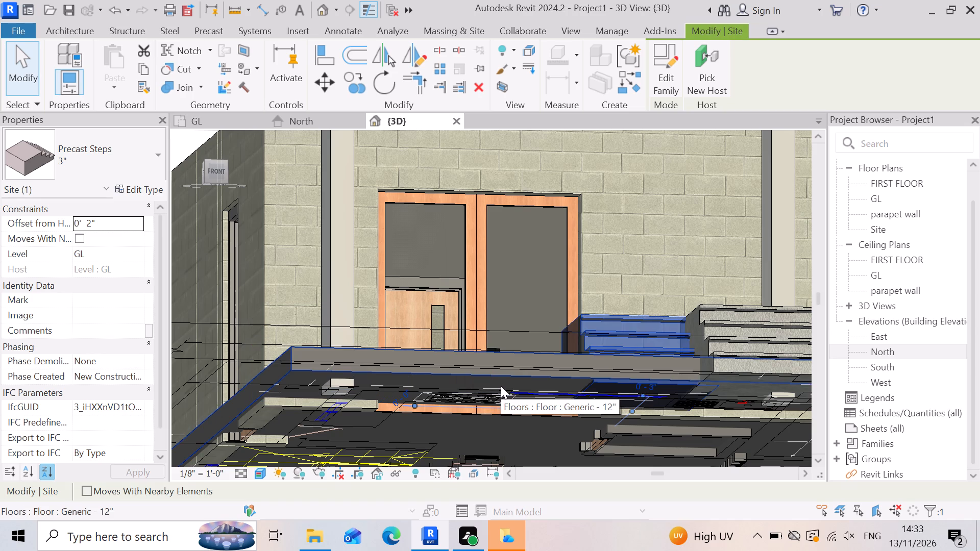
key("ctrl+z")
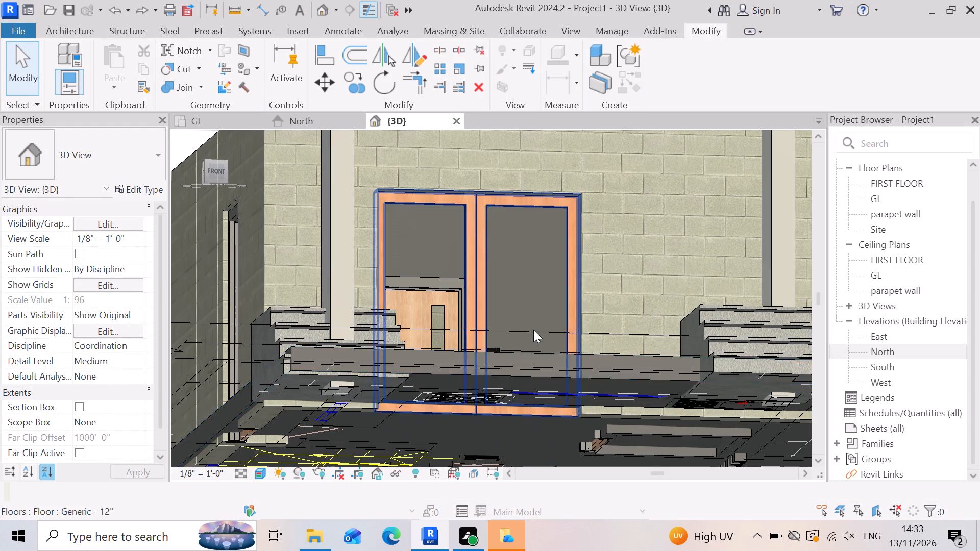
Nudge the glass double door nine increments along the front wall toward the second column and raise it one increment, to a 0' 2" sill height.
scroll(535, 329, "down", 3)
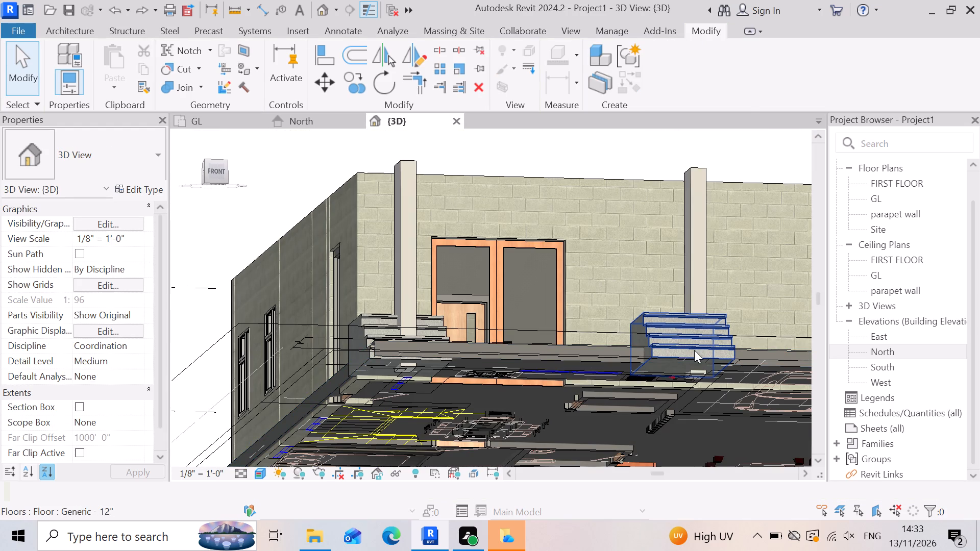
right_click_drag(637, 340, 632, 410, "shift")
middle_click_drag(632, 381, 632, 410, "shift")
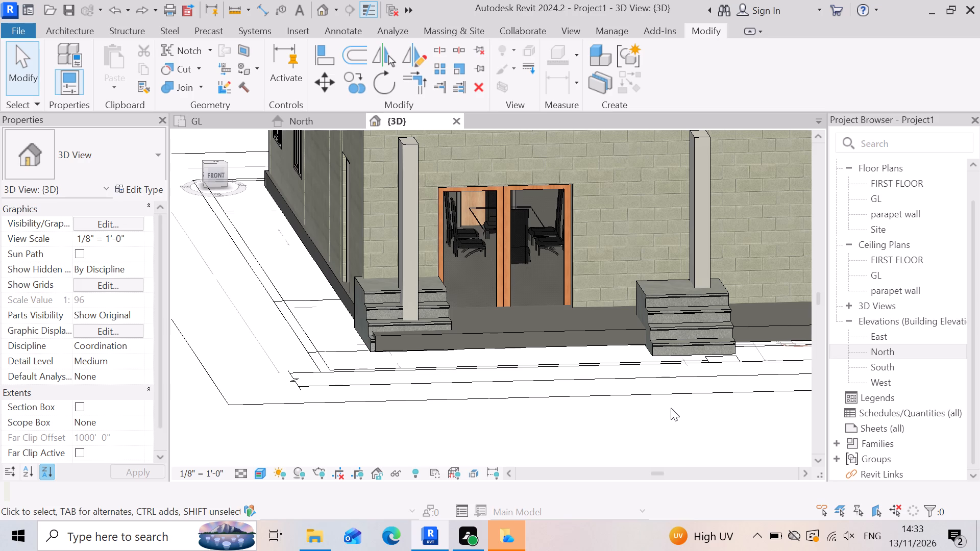
scroll(420, 344, "up", 4)
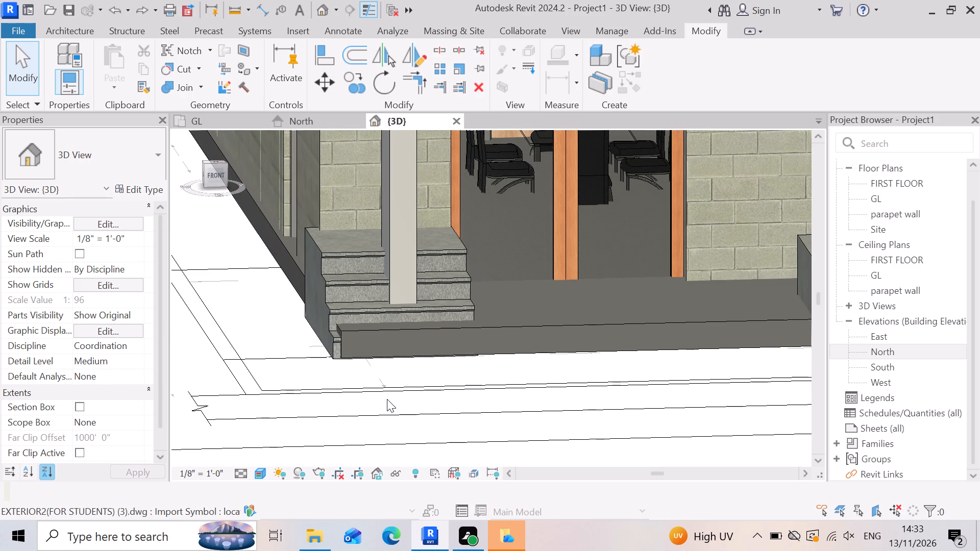
scroll(328, 395, "down", 2)
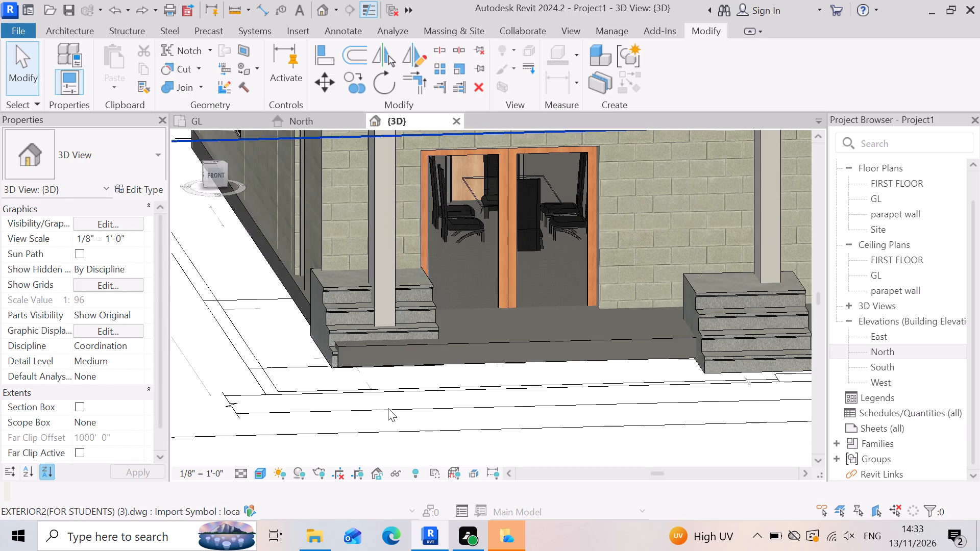
scroll(388, 407, "down", 3)
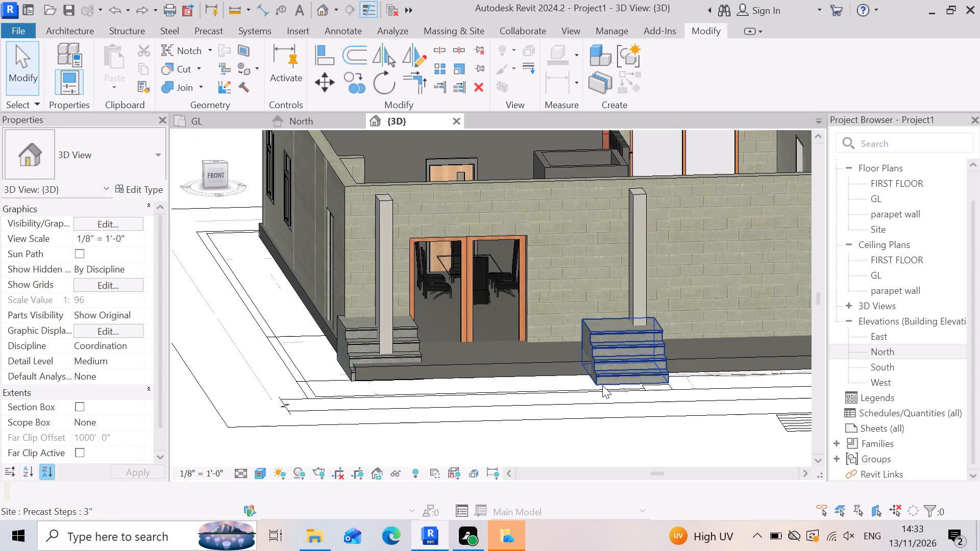
scroll(602, 385, "up", 1)
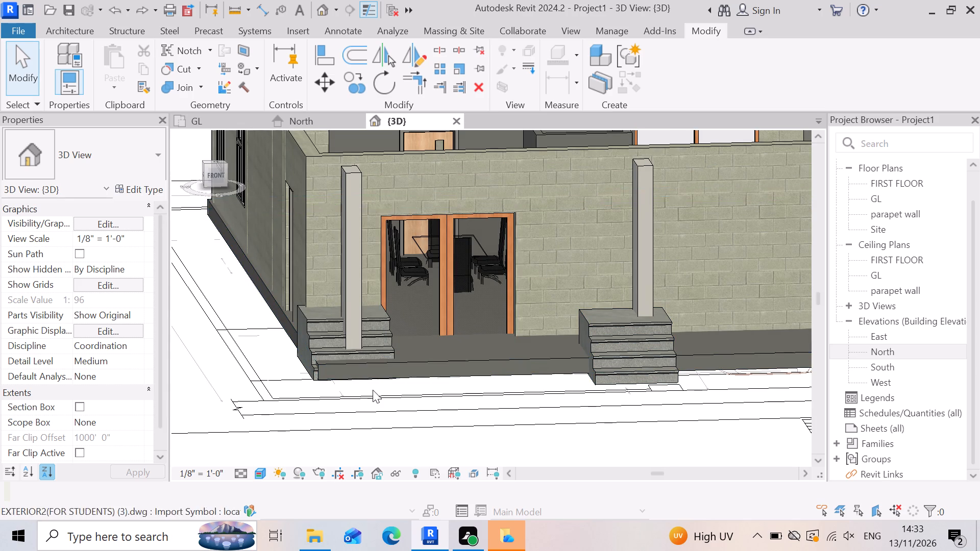
left_click(493, 284)
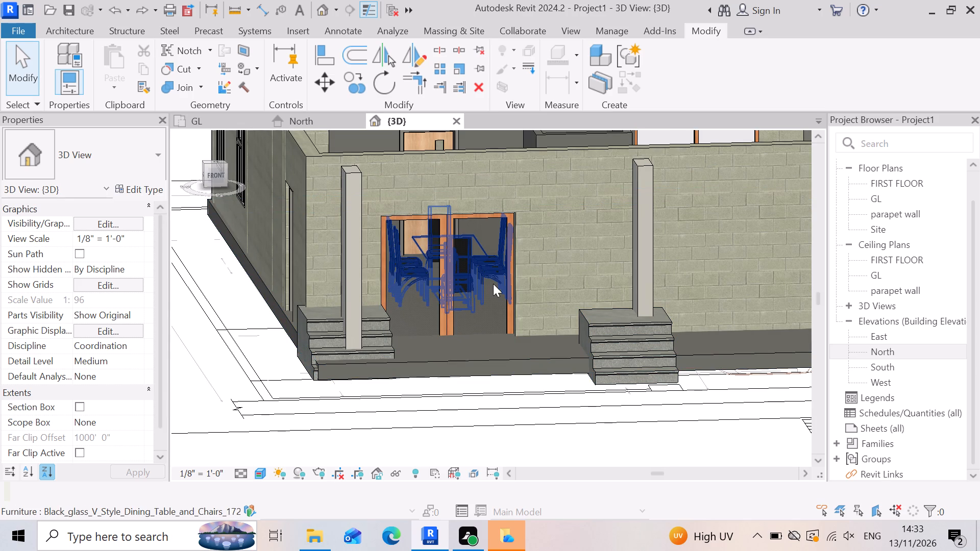
key("Escape")
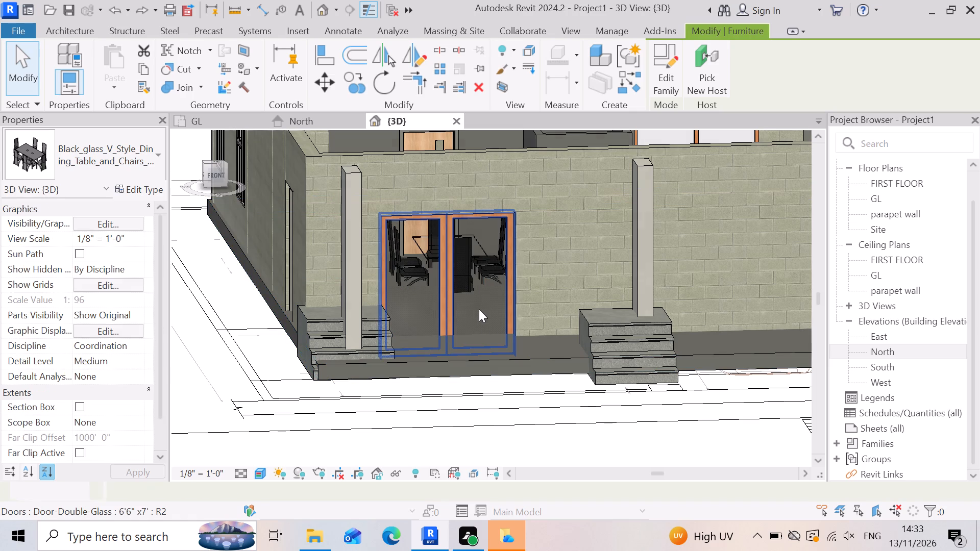
left_click(489, 306)
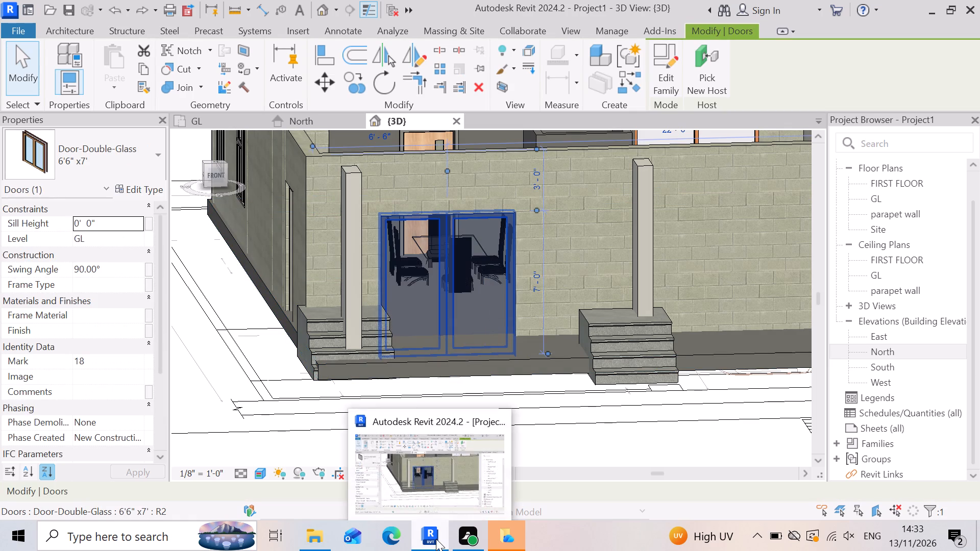
key("Right")
key("Right")
key("Right")
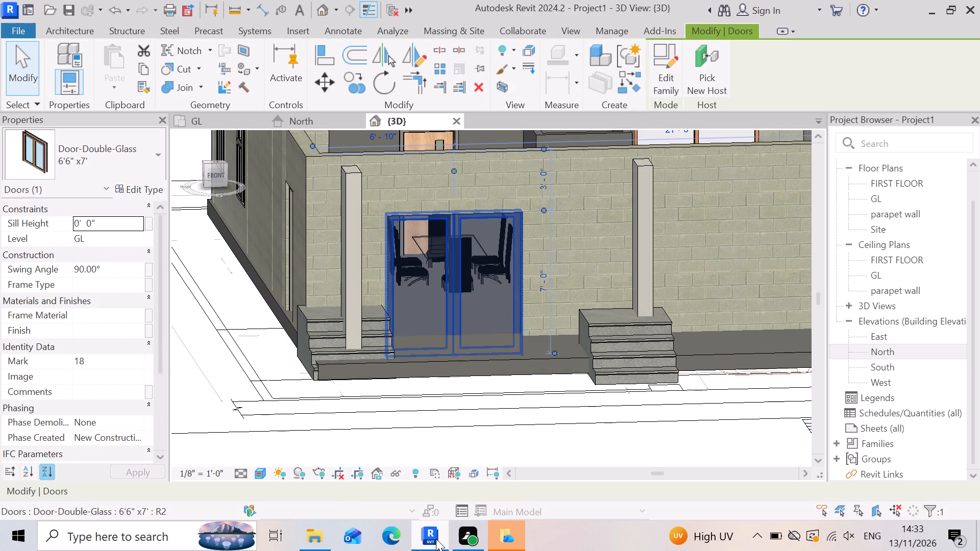
key("Right")
key("Right")
key("Right")
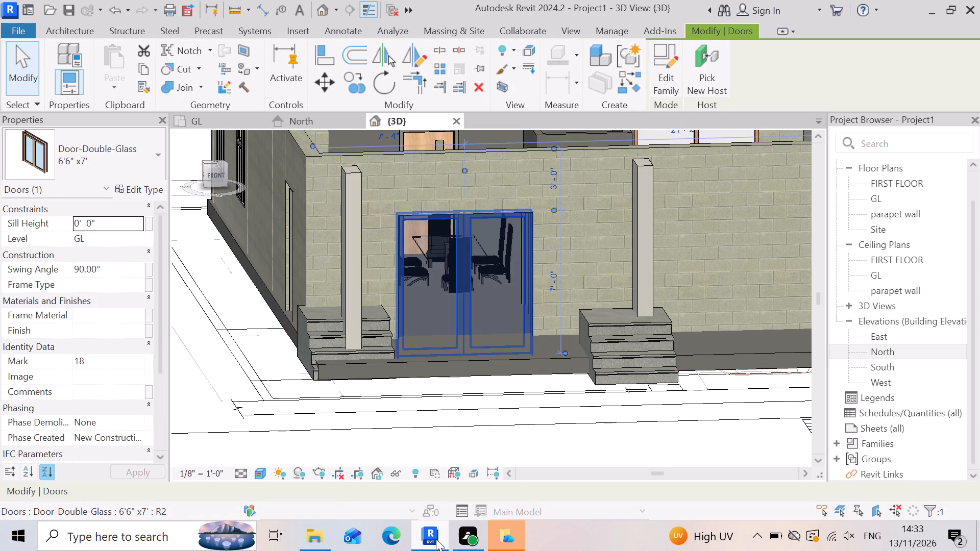
key("Up")
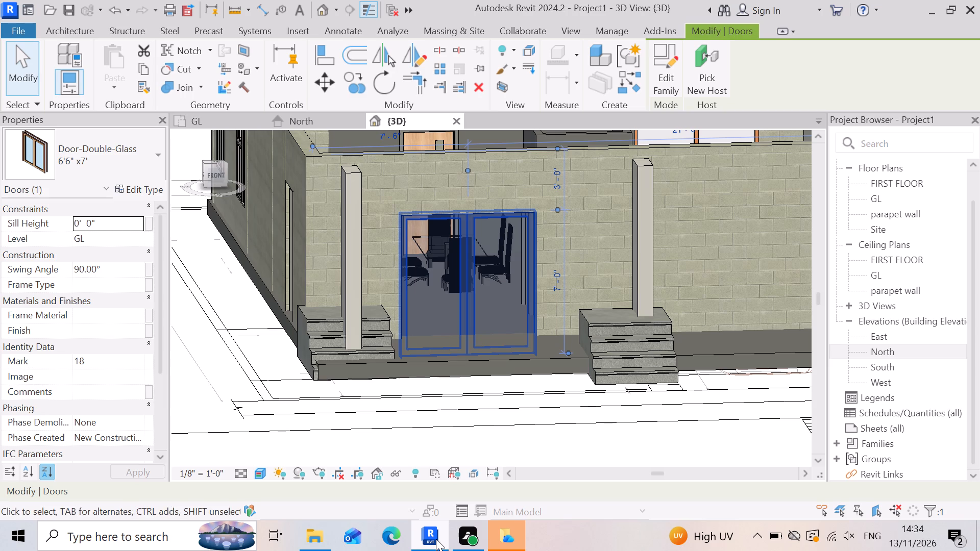
key("Right")
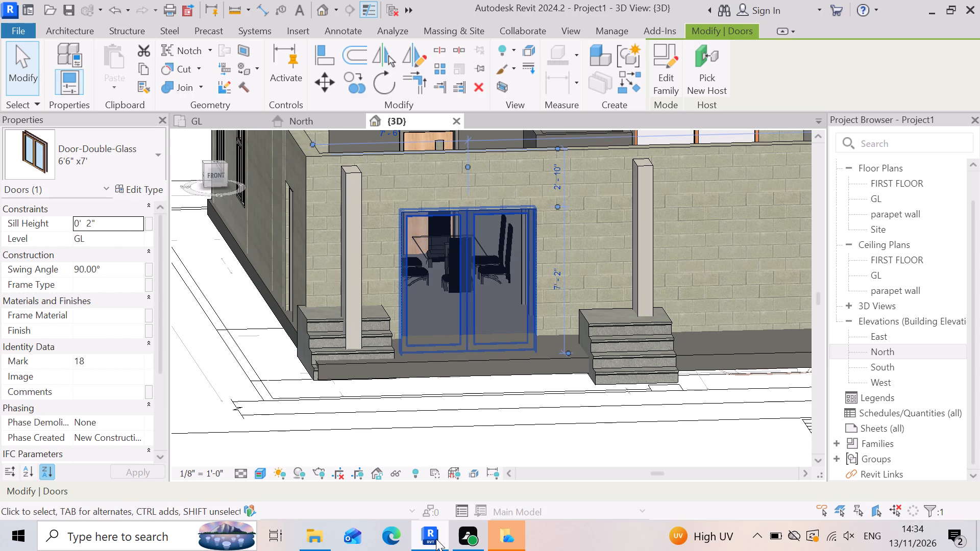
key("Right")
key("Right")
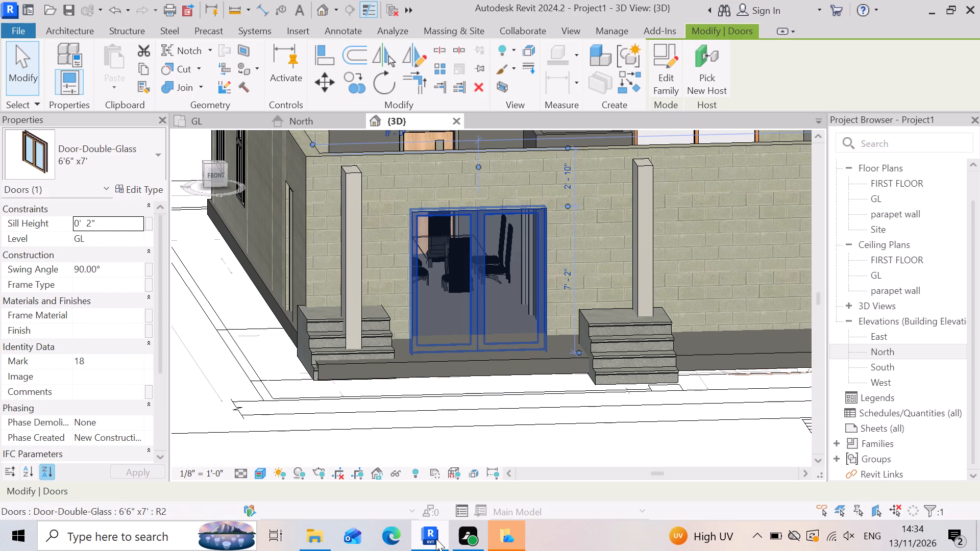
key("Escape")
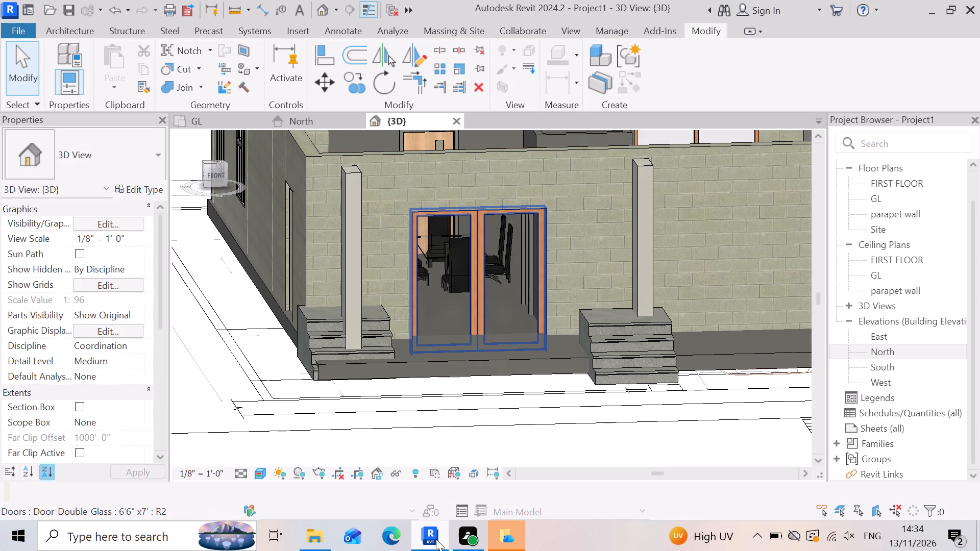
key("Escape")
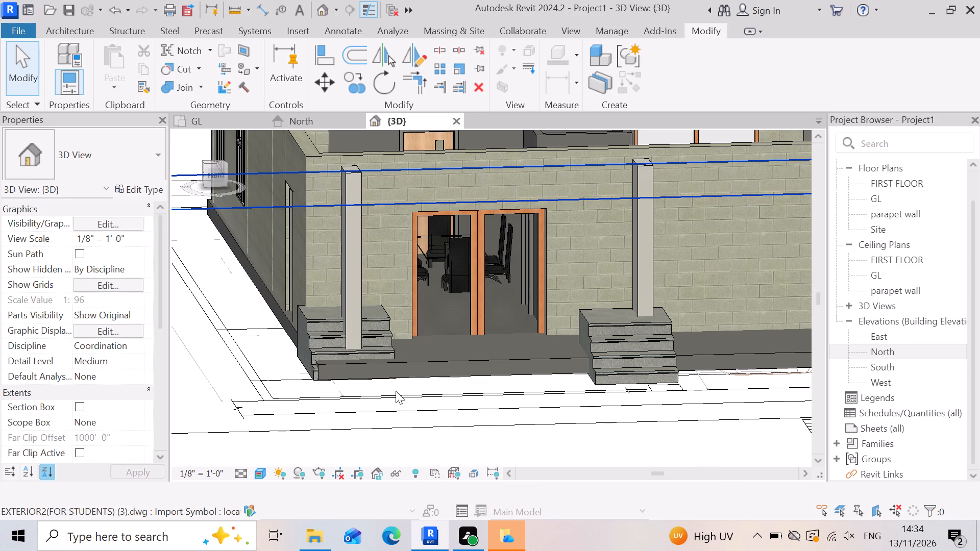
Set the 1' 2" temporary dimension of the second-column precast steps, perpendicular to the front wall, to 0.
left_click(625, 368)
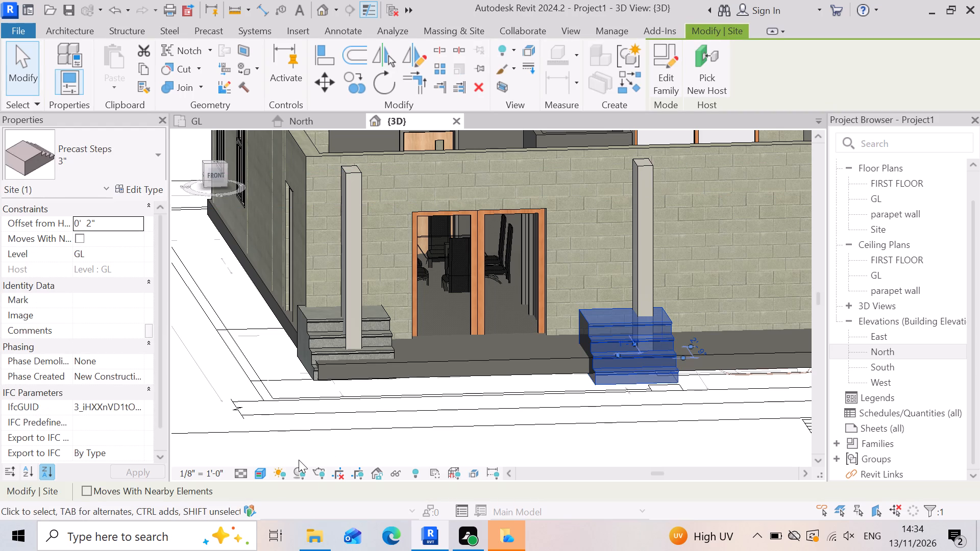
scroll(581, 391, "up", 8)
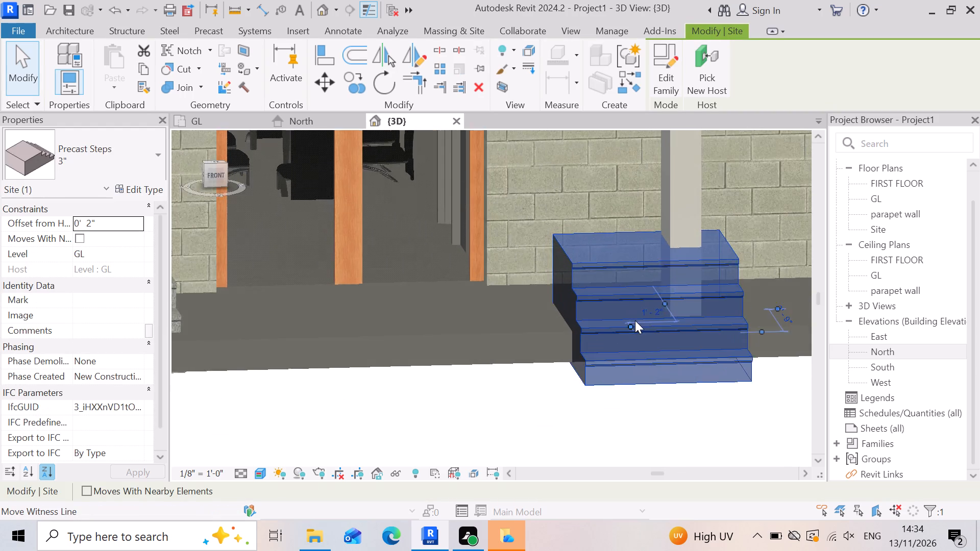
scroll(561, 344, "down", 2)
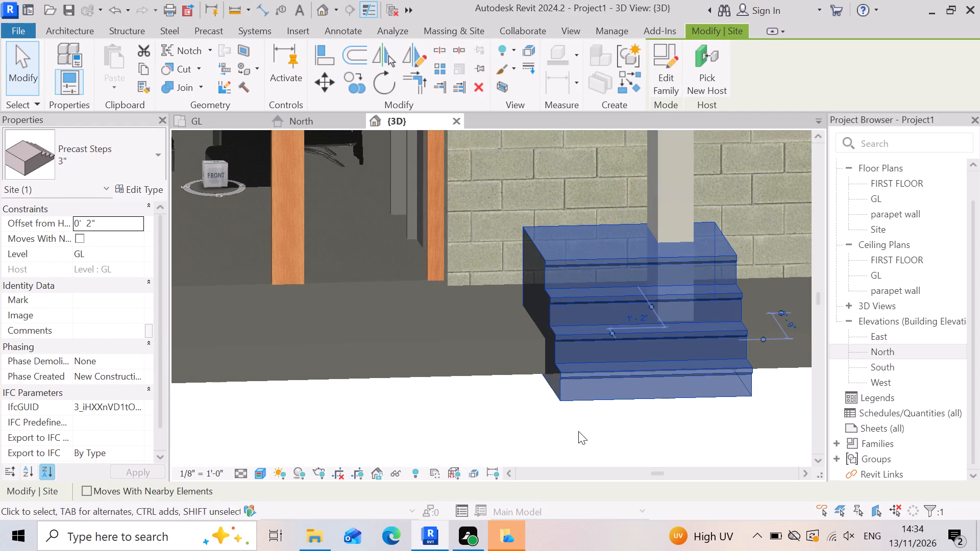
middle_click_drag(562, 439, 573, 354)
right_click_drag(562, 432, 573, 354, "shift")
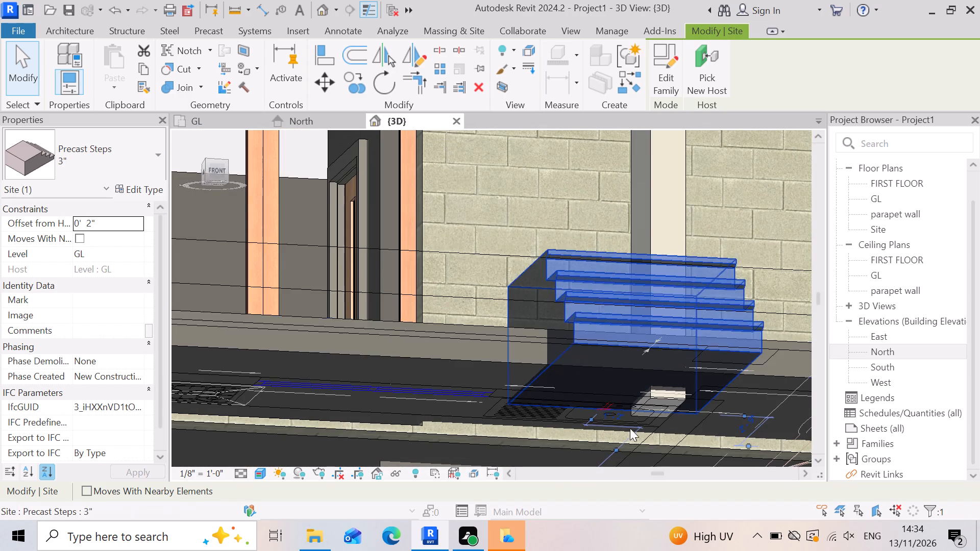
scroll(619, 421, "up", 5)
left_click(611, 421)
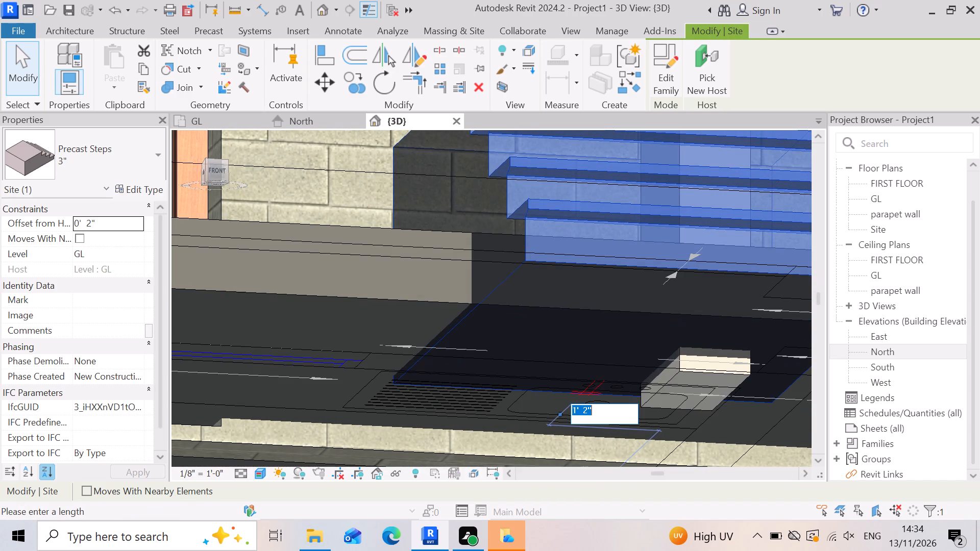
key("0")
key("Return")
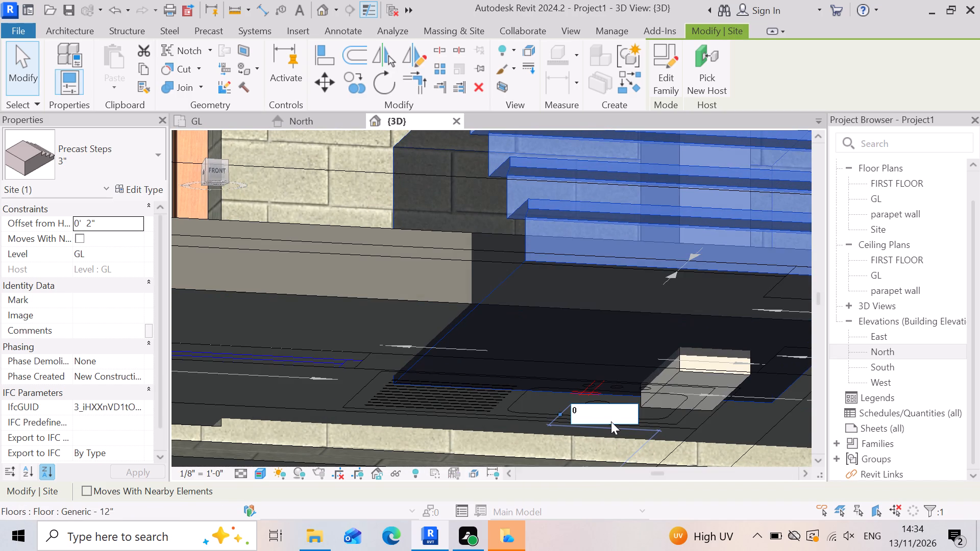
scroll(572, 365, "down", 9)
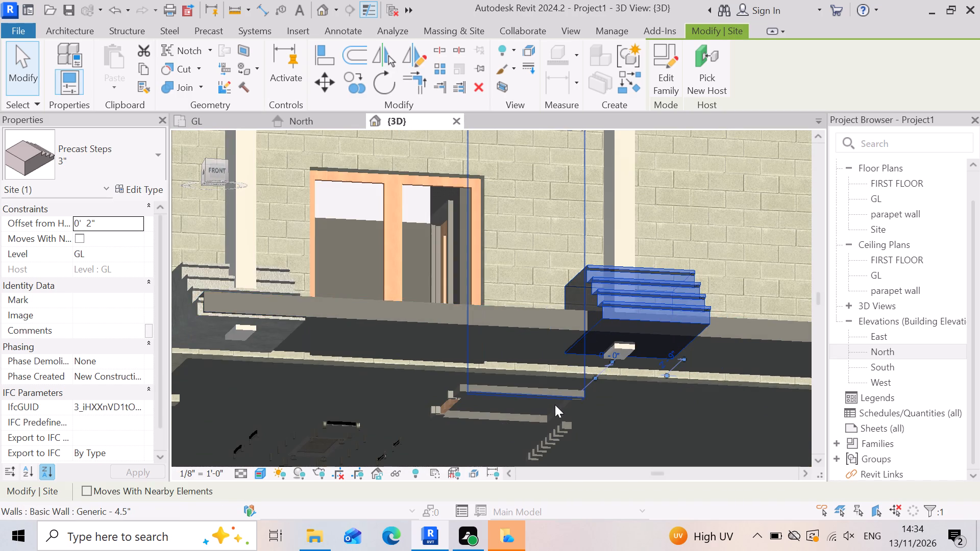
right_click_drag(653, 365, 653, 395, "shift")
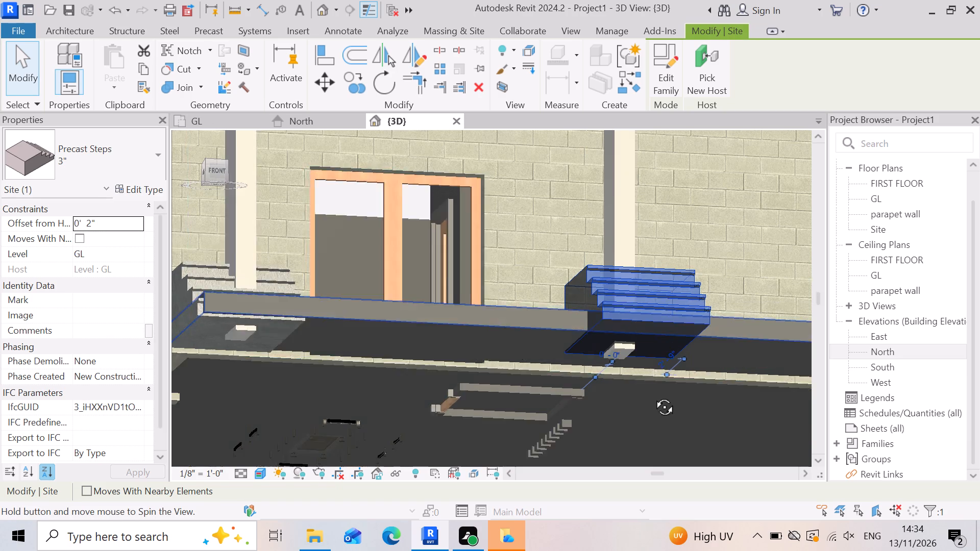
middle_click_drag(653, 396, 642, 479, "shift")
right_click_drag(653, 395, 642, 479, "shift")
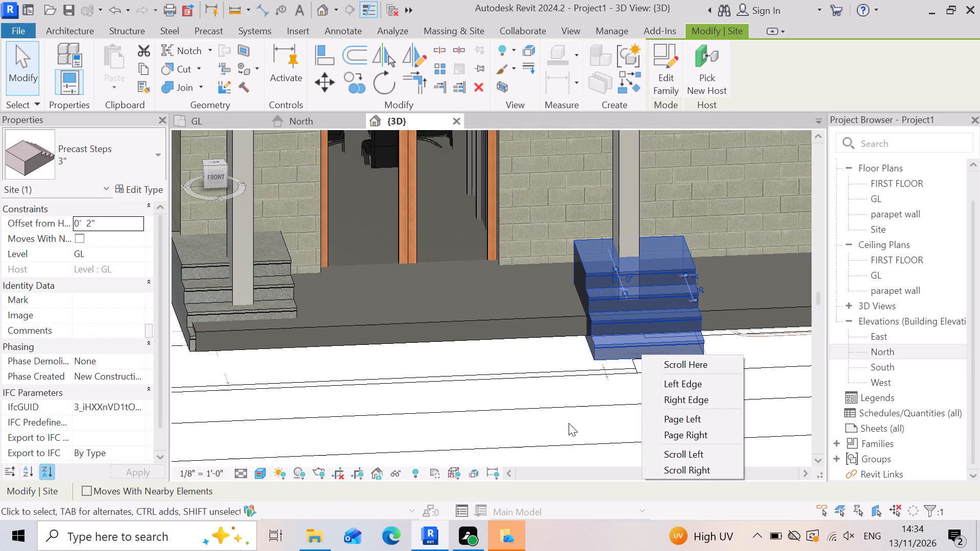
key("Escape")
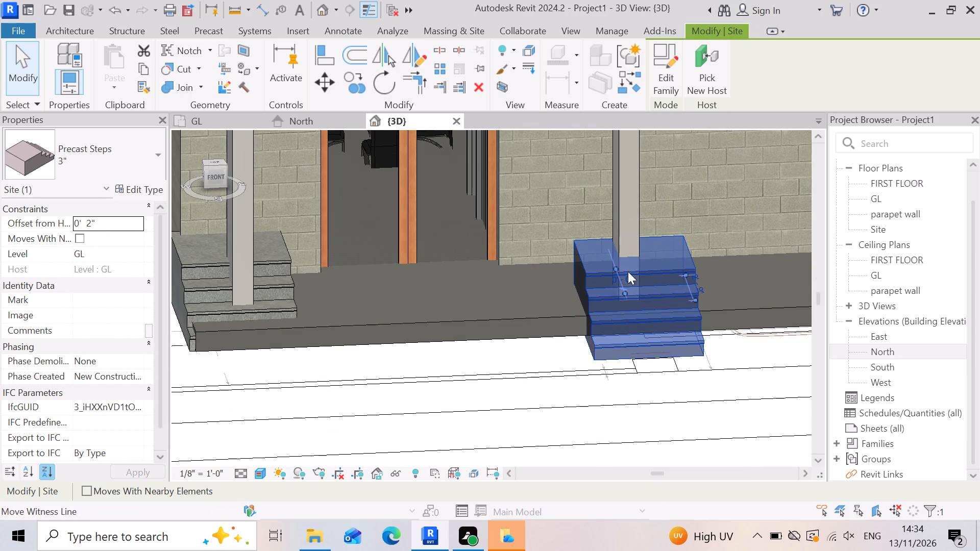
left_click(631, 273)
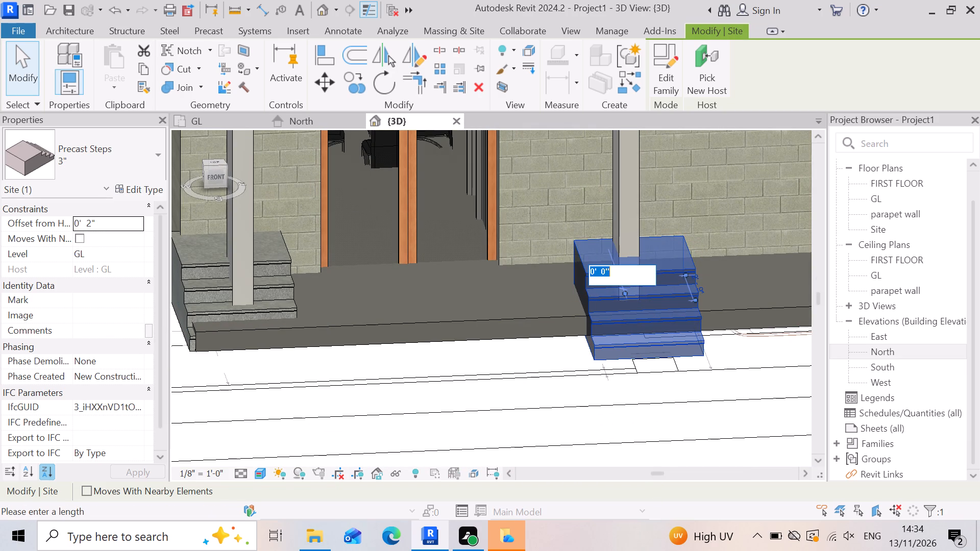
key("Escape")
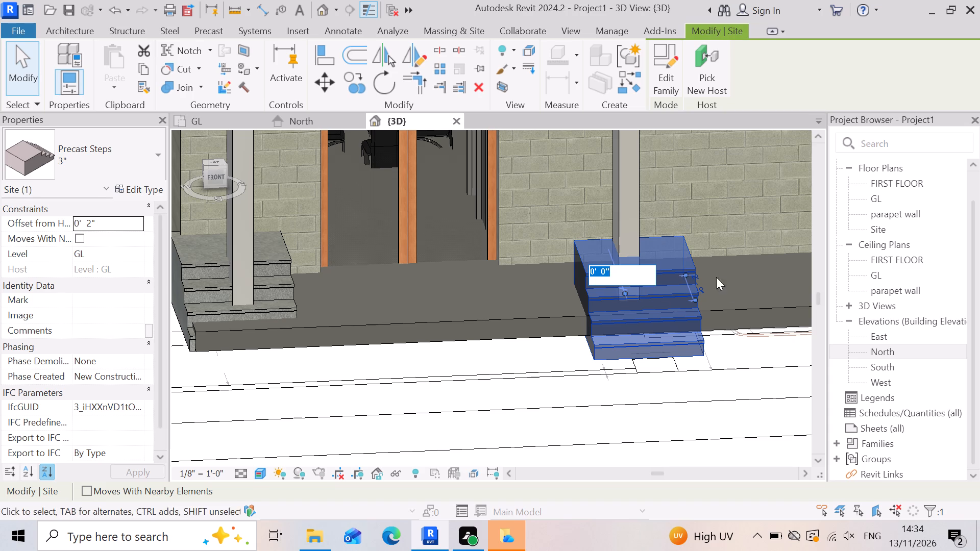
Set the 2' 9" temporary dimension of the second-column precast steps to 0 and deselect them.
left_click(699, 287)
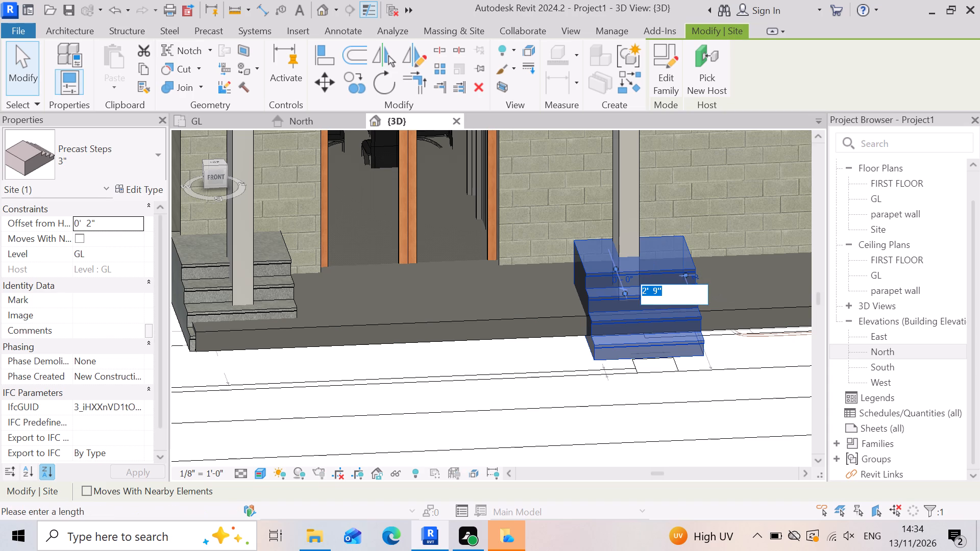
key("0")
key("Return")
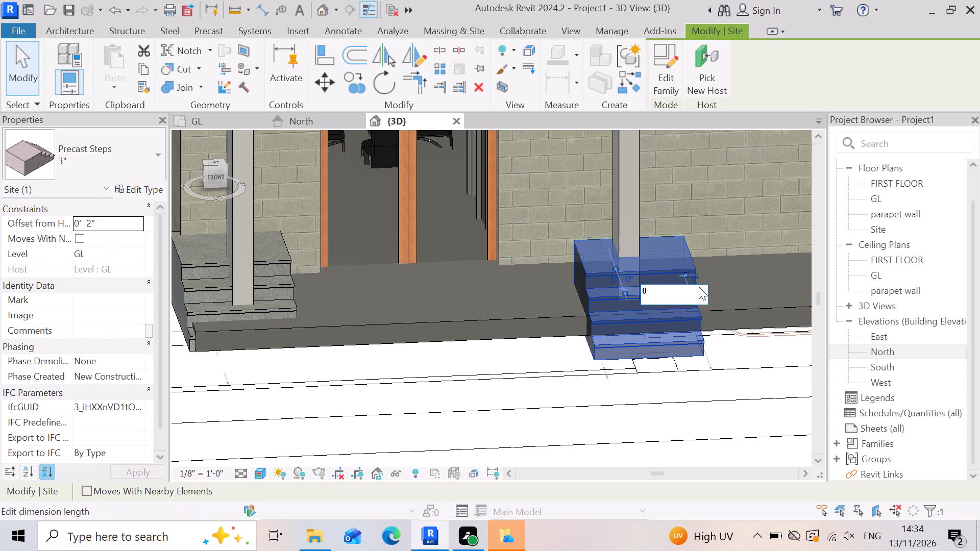
key("Escape")
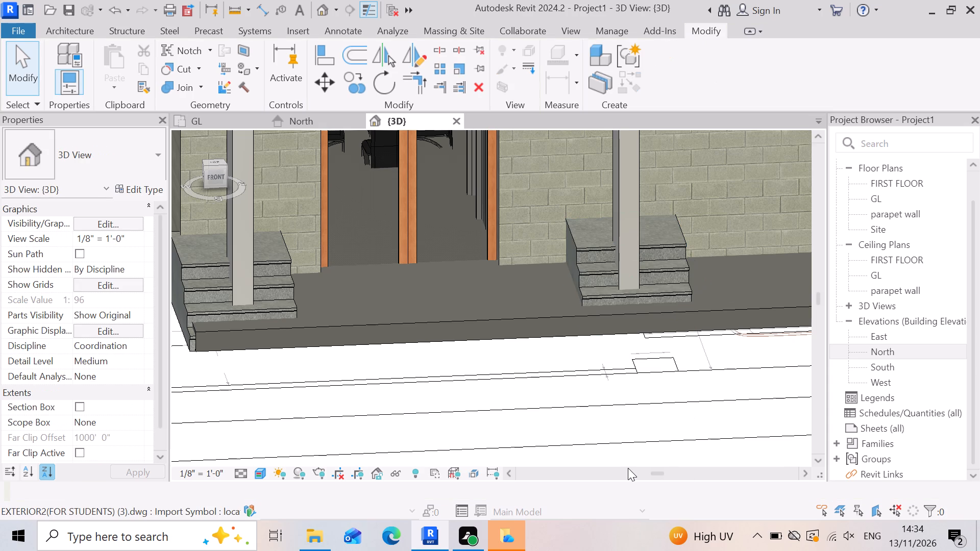
key("Escape")
Examine the precast steps, columns and double door along the building's front from several angles in the 3D view.
scroll(563, 435, "down", 3)
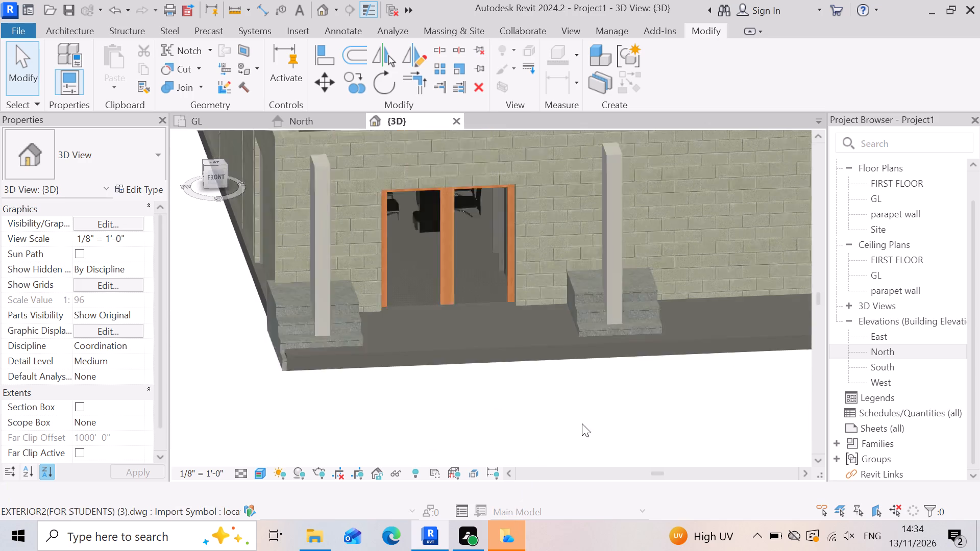
scroll(450, 432, "down", 3)
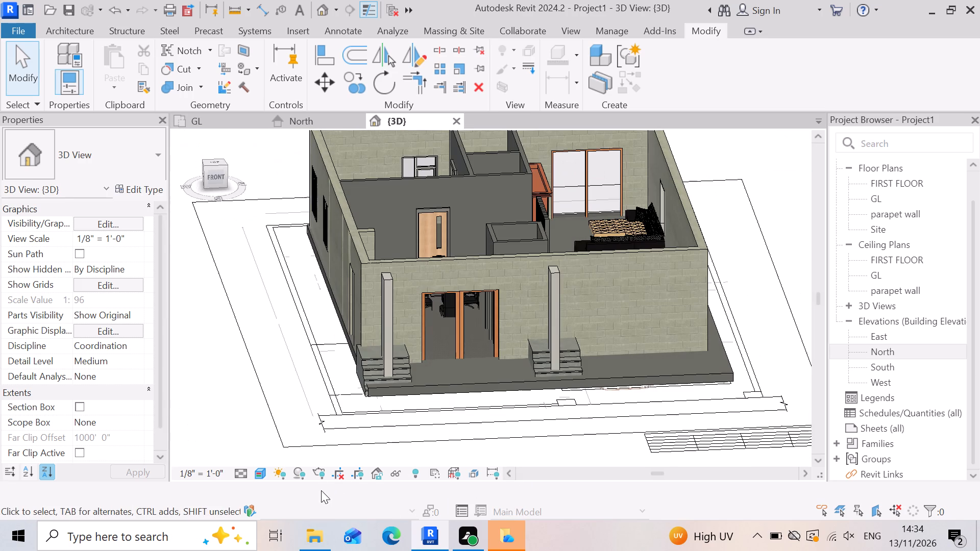
middle_click_drag(325, 449, 368, 416, "shift")
right_click(326, 443, "shift")
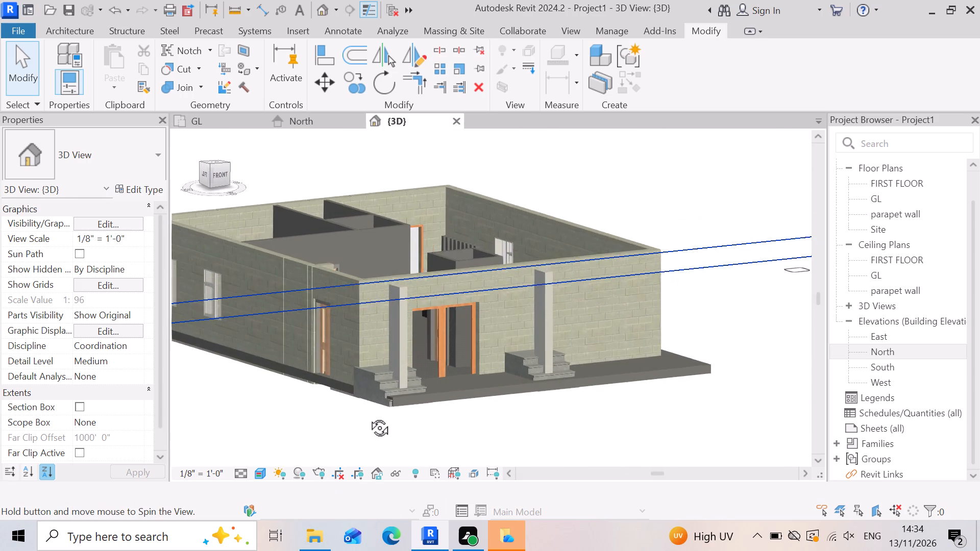
middle_click_drag(368, 416, 322, 443, "shift")
scroll(340, 436, "up", 1)
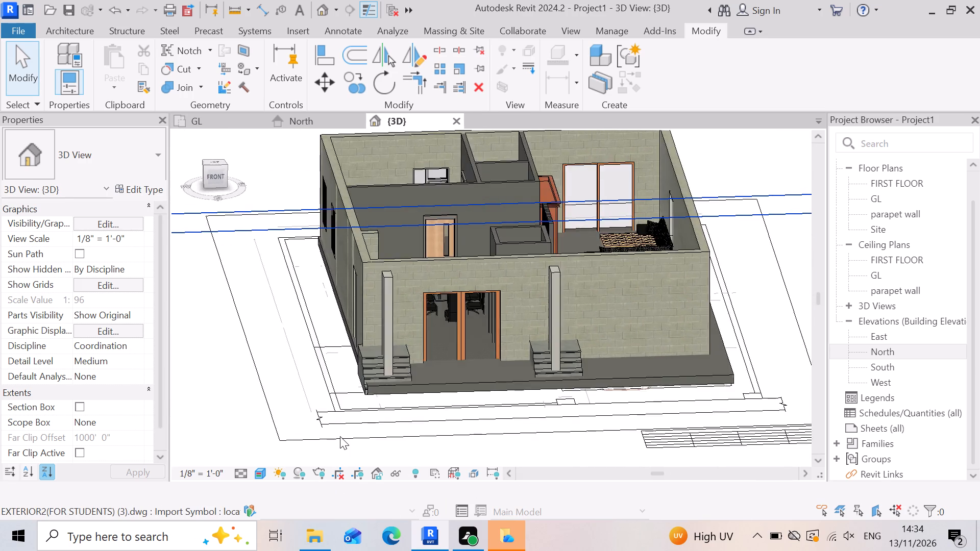
scroll(340, 436, "up", 1)
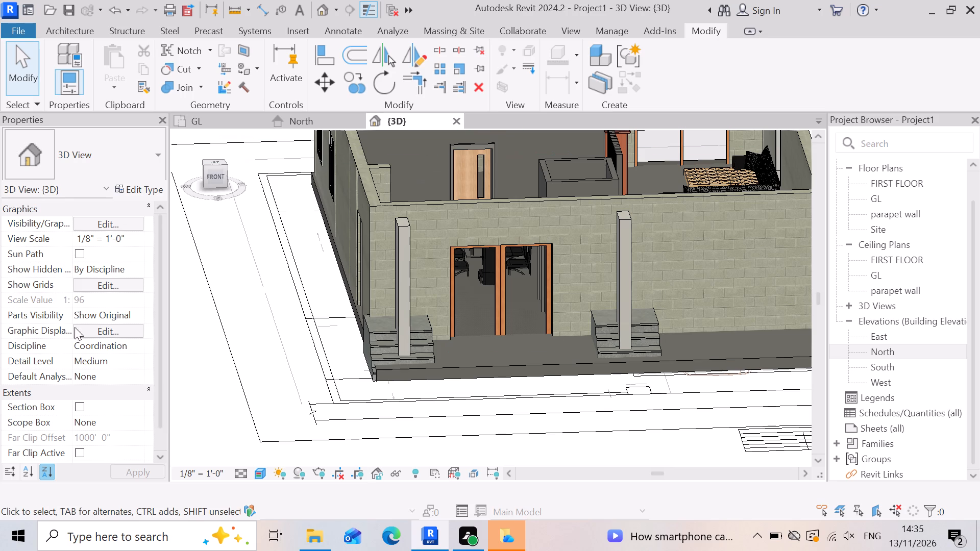
In the GL floor plan, nudge the corner rectangular column two increments away from the kitchen wall, to a 4' 1 3/4" distance.
left_click(204, 119)
scroll(433, 270, "down", 7)
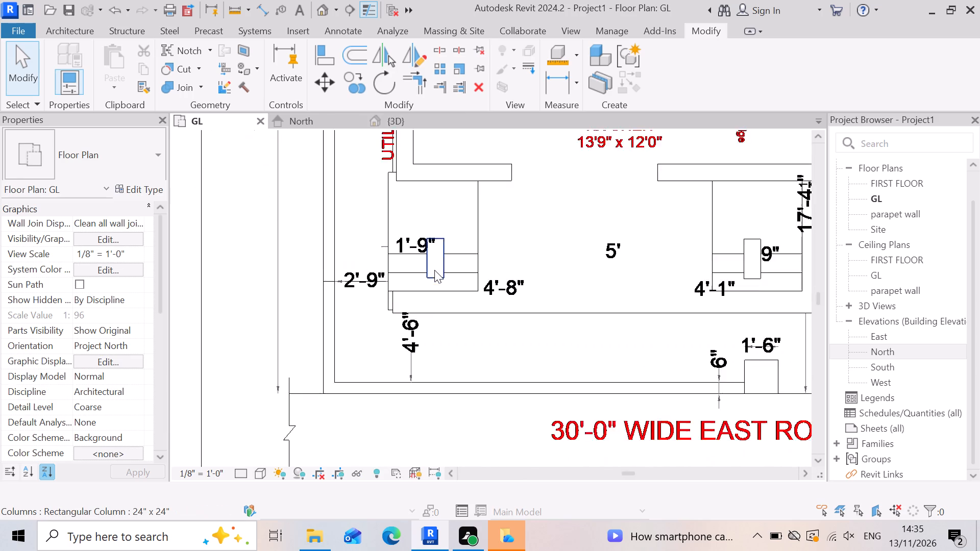
left_click(452, 358)
scroll(438, 283, "up", 9)
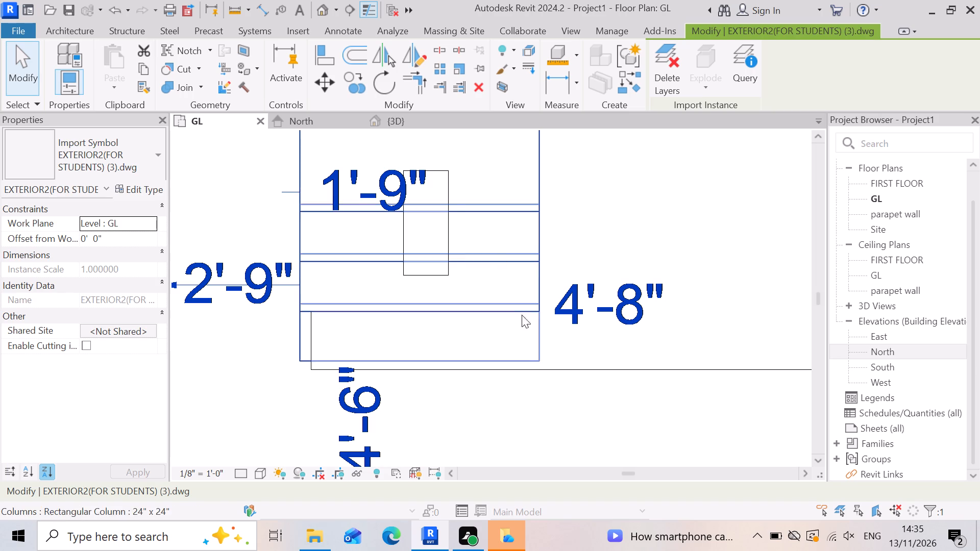
scroll(426, 308, "down", 3)
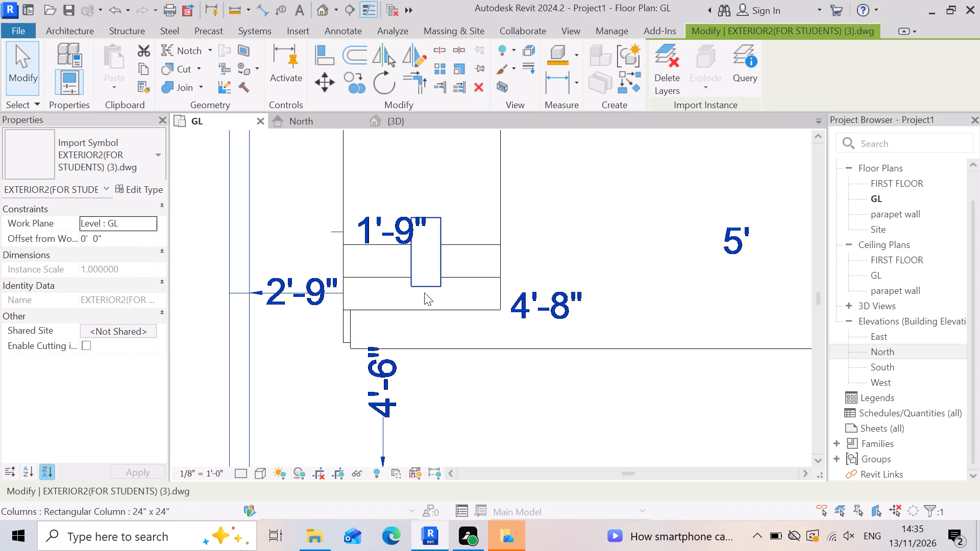
scroll(424, 290, "down", 2)
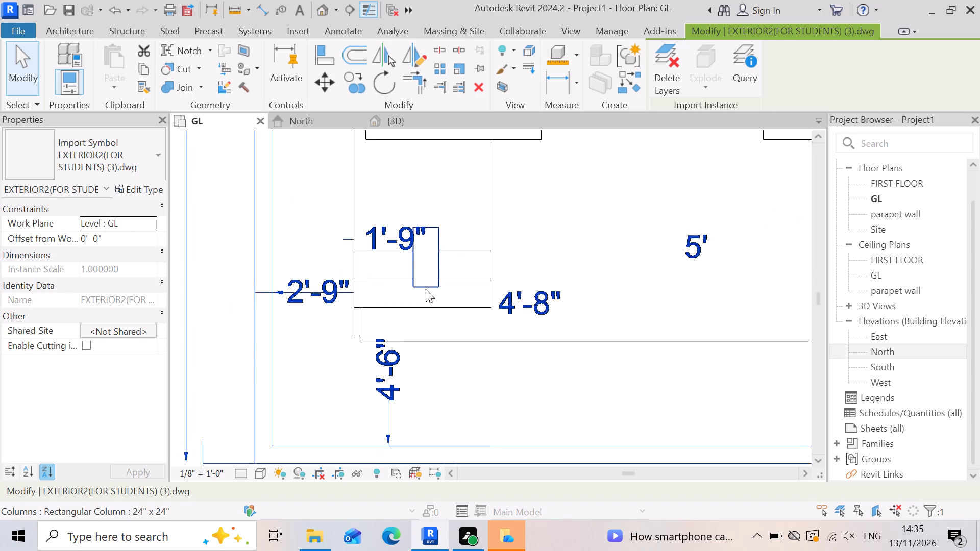
scroll(426, 289, "down", 4)
scroll(692, 268, "up", 2)
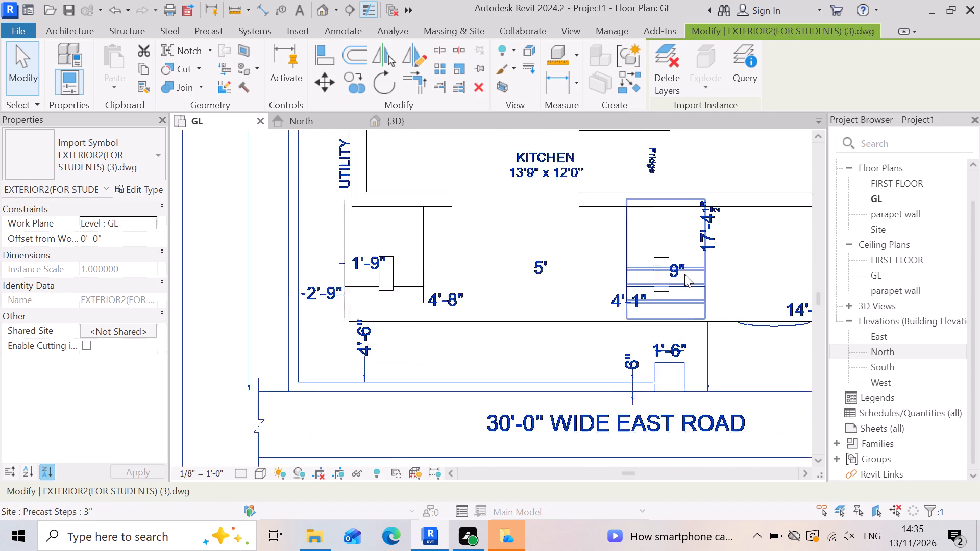
left_click(338, 282)
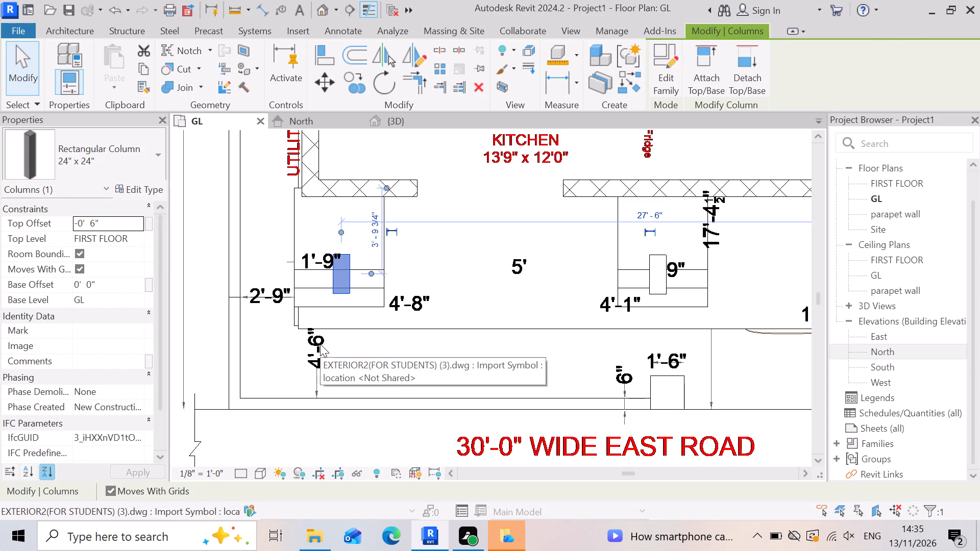
key("Down")
key("Down")
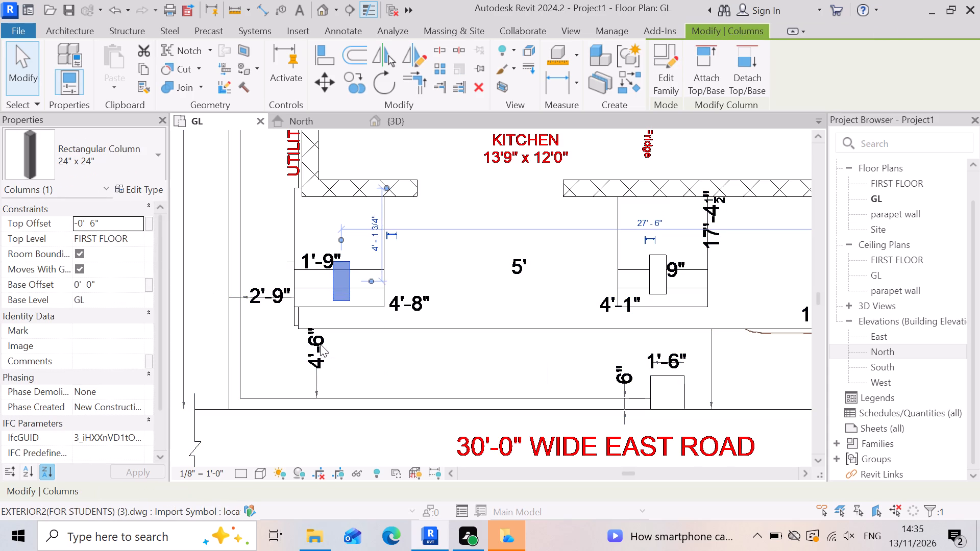
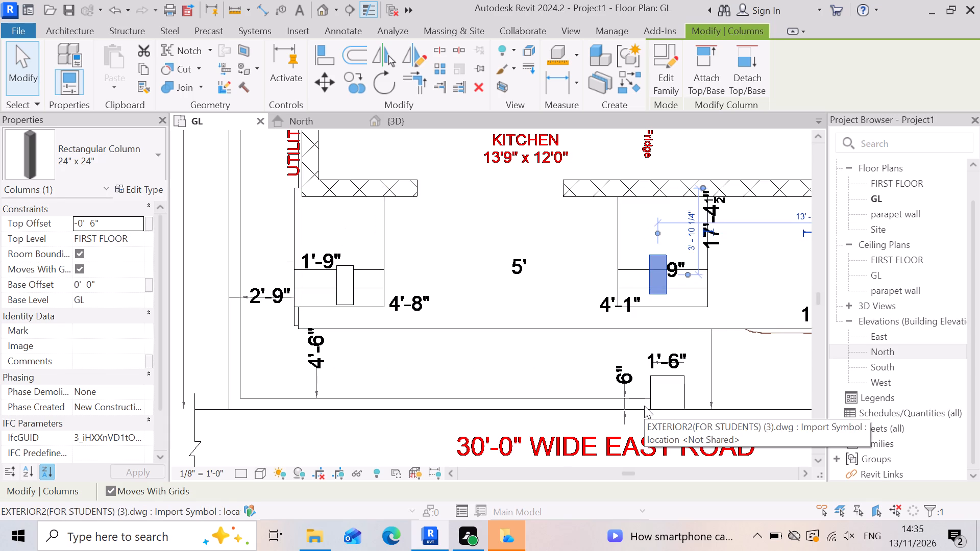
Nudge the selected rectangular column at the kitchen-front steps three increments away from the kitchen wall, to a 4' 6 1/4" distance.
key("Down")
key("Down")
key("Down")
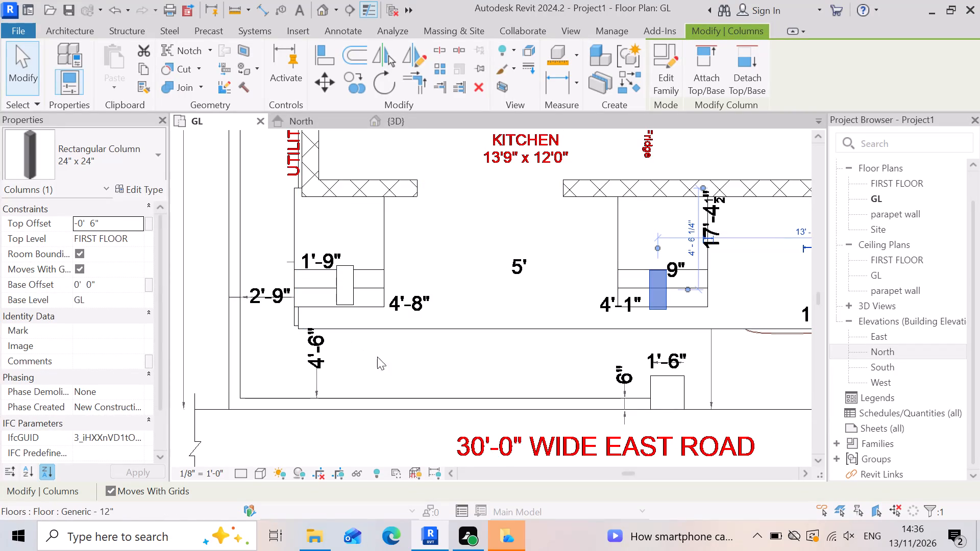
Open the family of the corner Precast Steps beside the utility wall for editing.
left_click(340, 256)
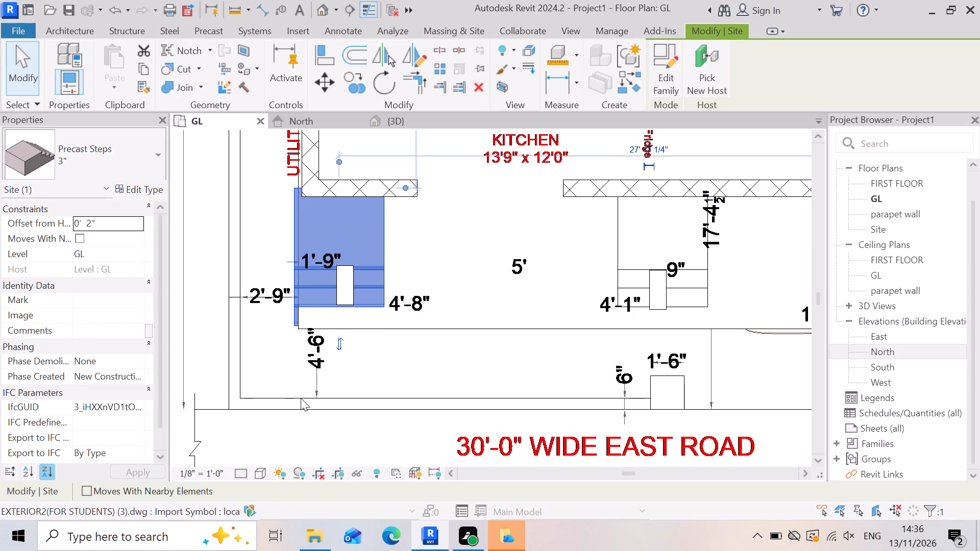
left_click(670, 53)
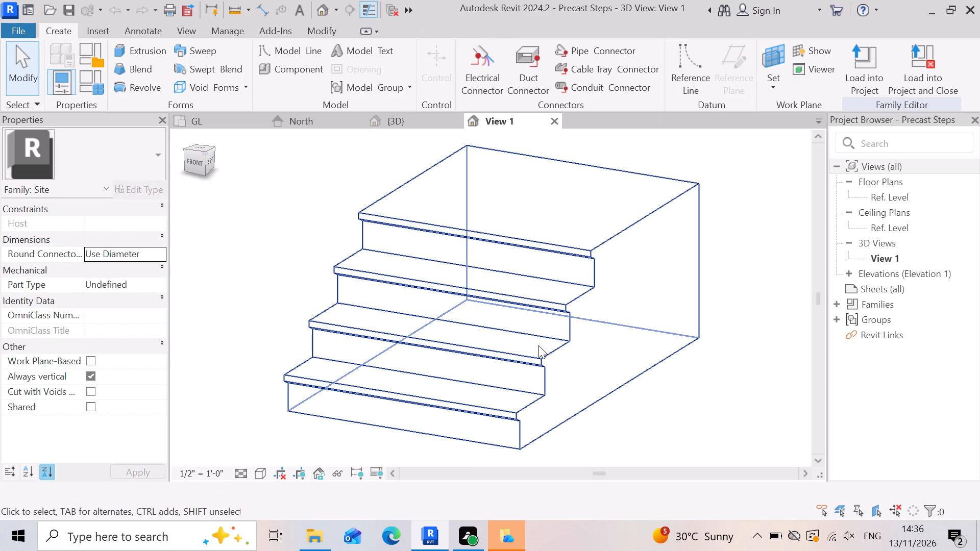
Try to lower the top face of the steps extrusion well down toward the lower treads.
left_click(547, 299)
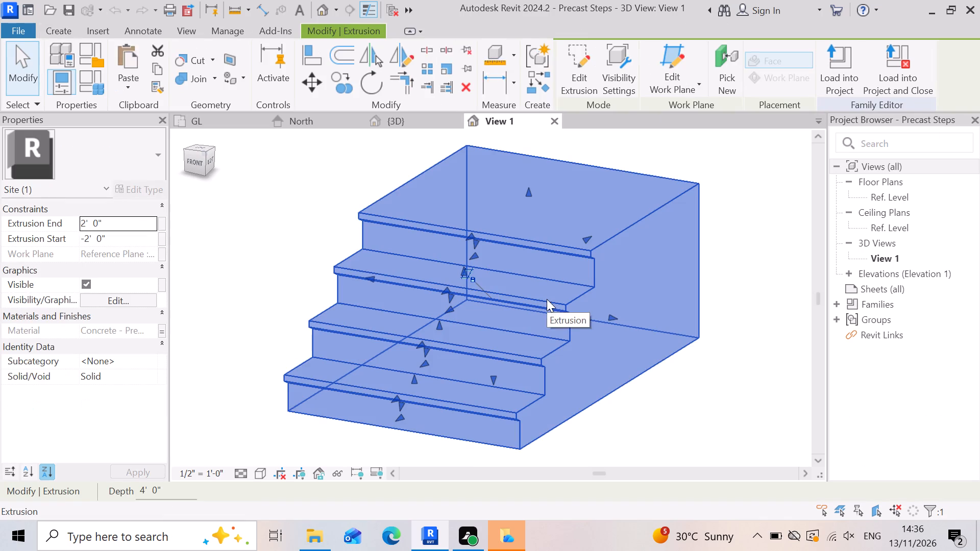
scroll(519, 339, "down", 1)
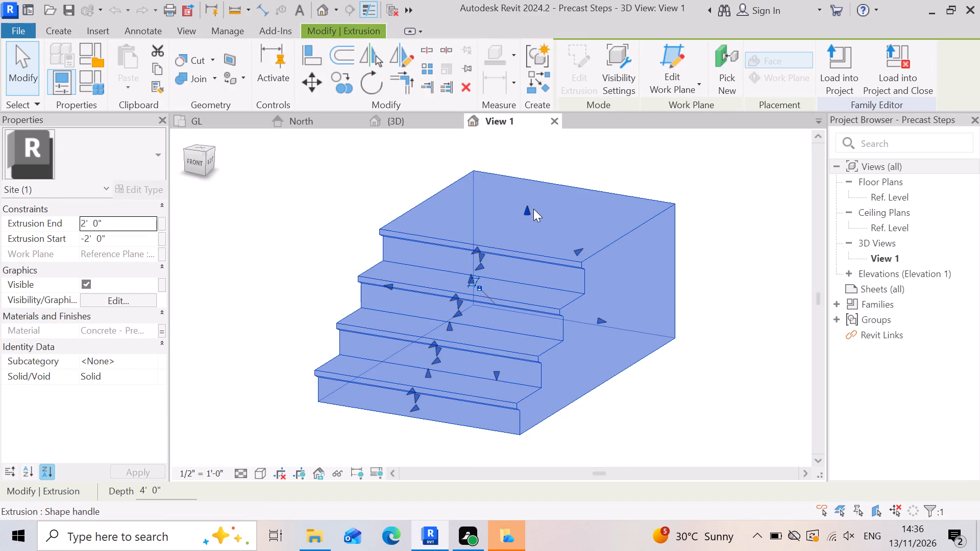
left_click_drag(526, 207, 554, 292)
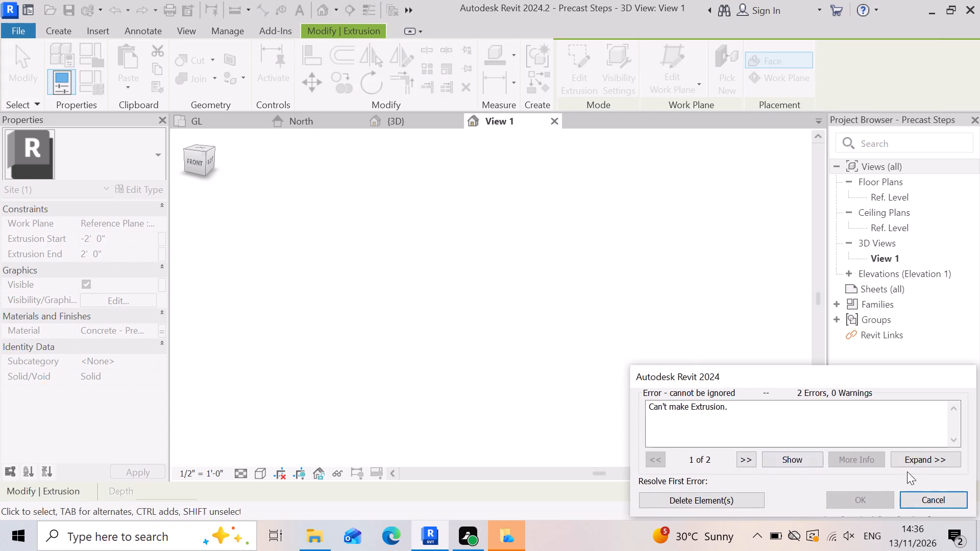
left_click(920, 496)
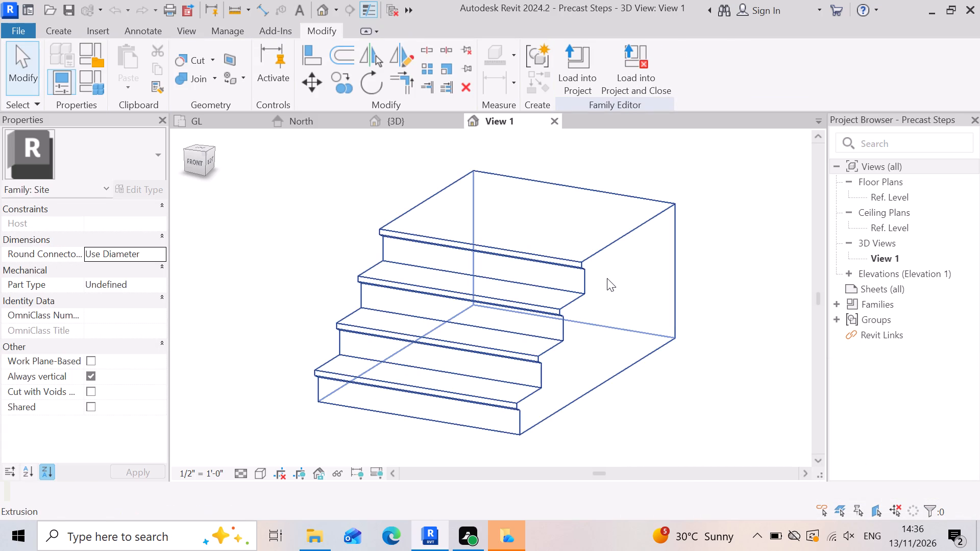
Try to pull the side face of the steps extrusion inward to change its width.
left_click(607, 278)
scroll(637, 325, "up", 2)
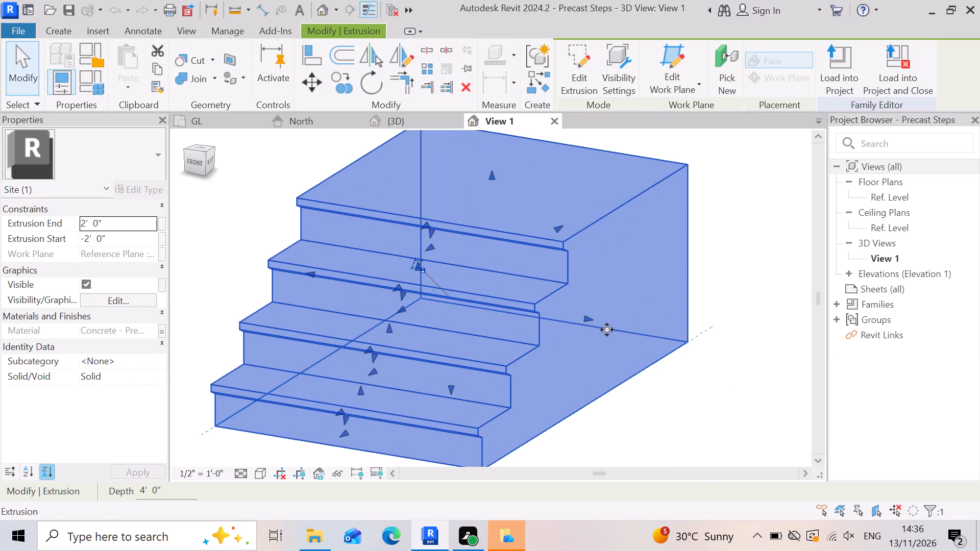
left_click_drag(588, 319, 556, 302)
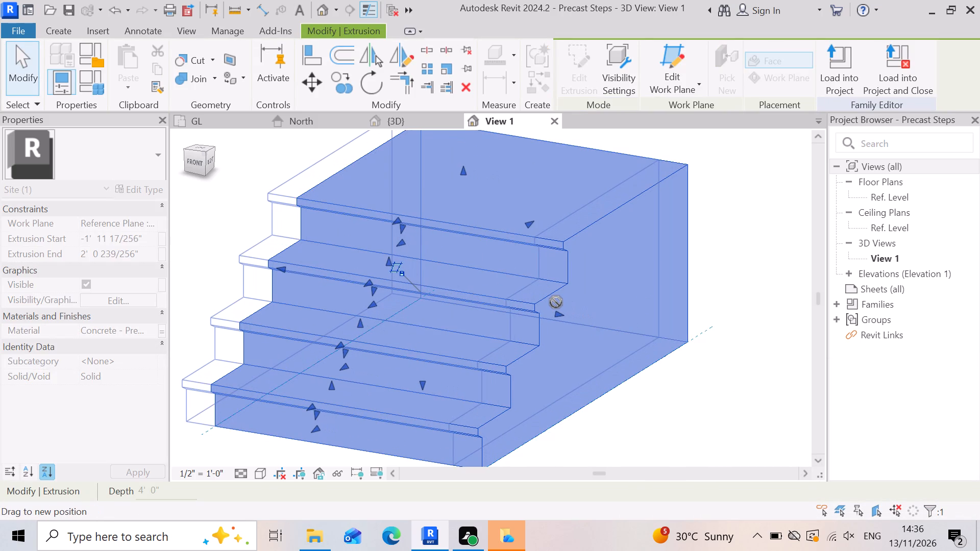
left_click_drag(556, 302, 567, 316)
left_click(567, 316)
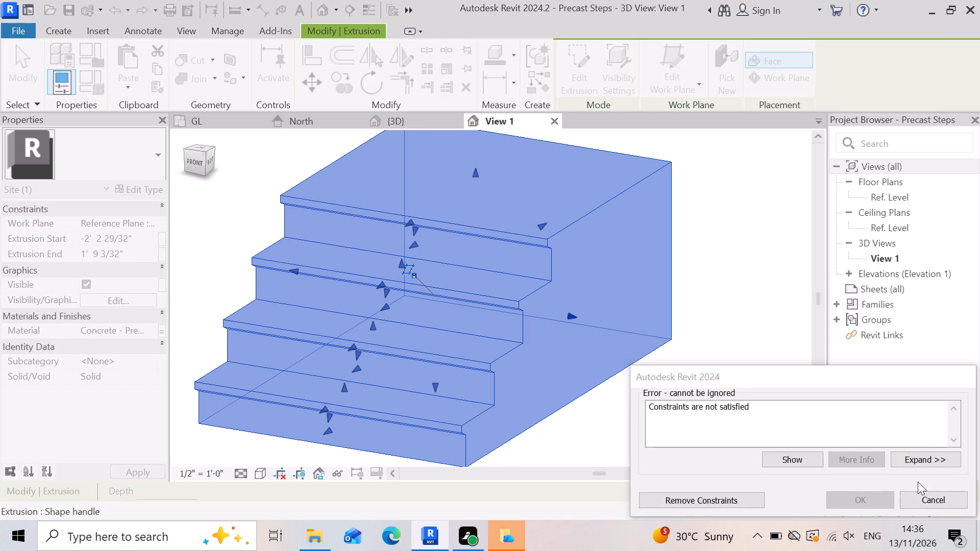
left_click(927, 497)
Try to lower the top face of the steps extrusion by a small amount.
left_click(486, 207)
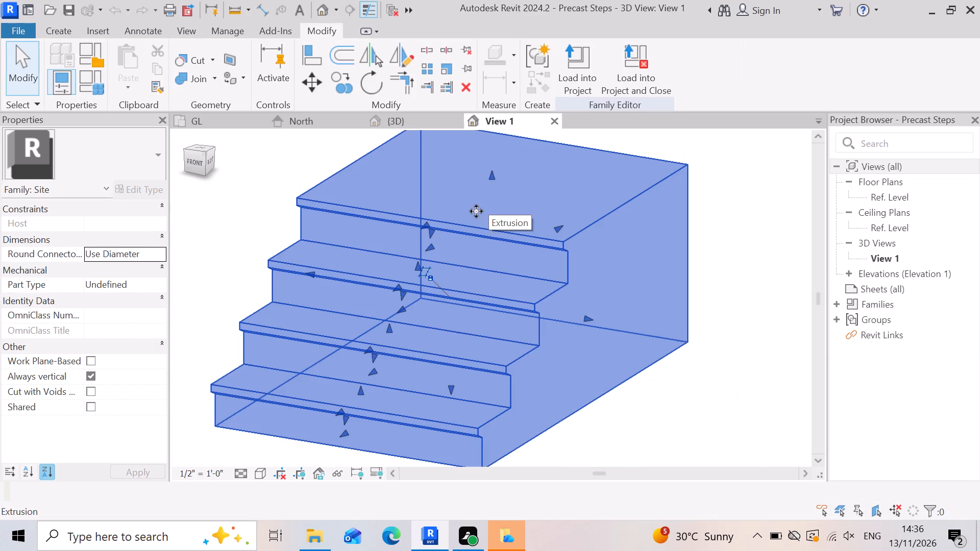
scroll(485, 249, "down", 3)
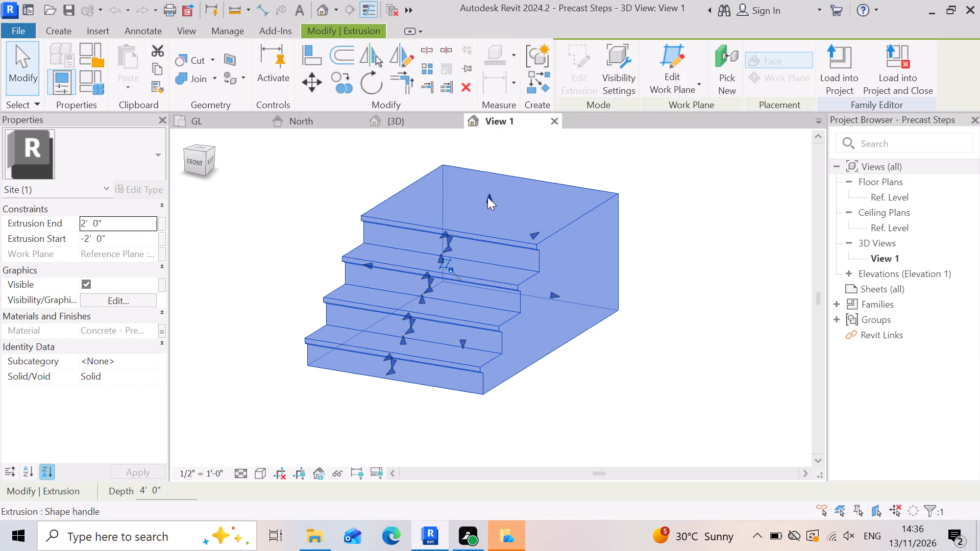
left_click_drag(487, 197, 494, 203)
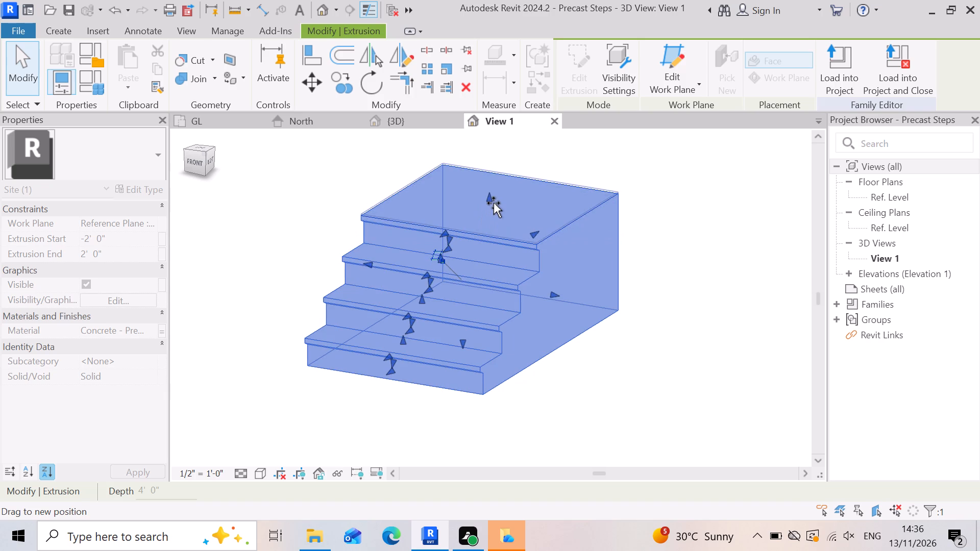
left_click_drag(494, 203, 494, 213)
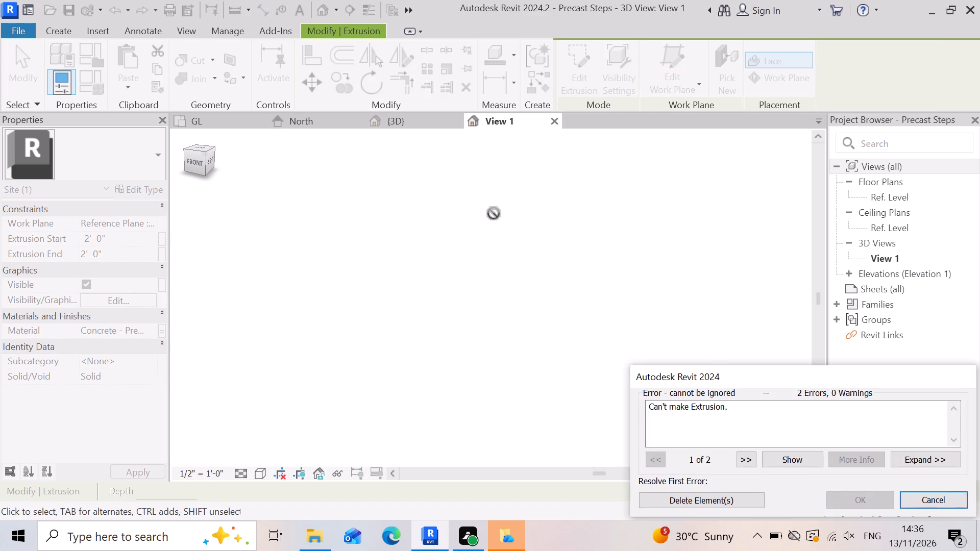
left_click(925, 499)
Stretch the bottom face of the steps extrusion downward to make the lowest riser taller.
left_click(538, 266)
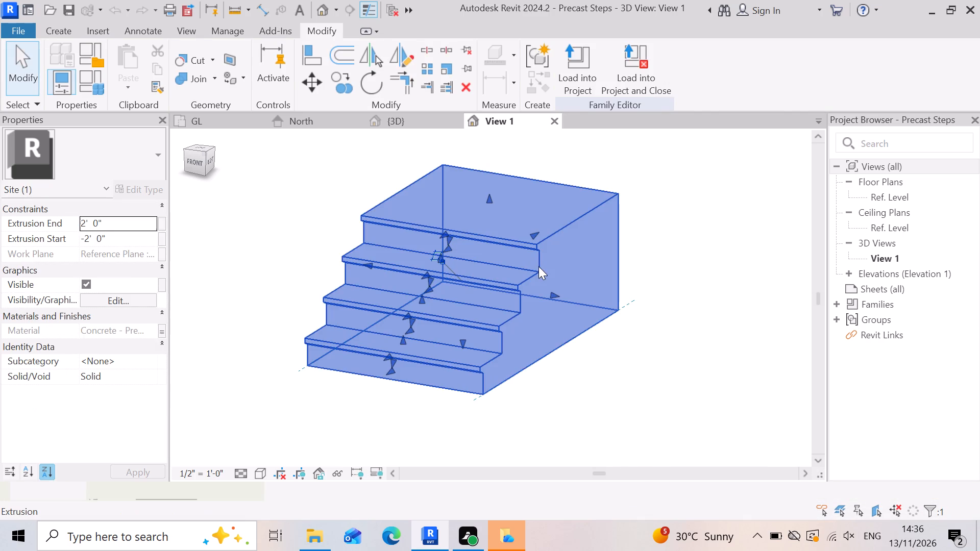
scroll(407, 398, "up", 6)
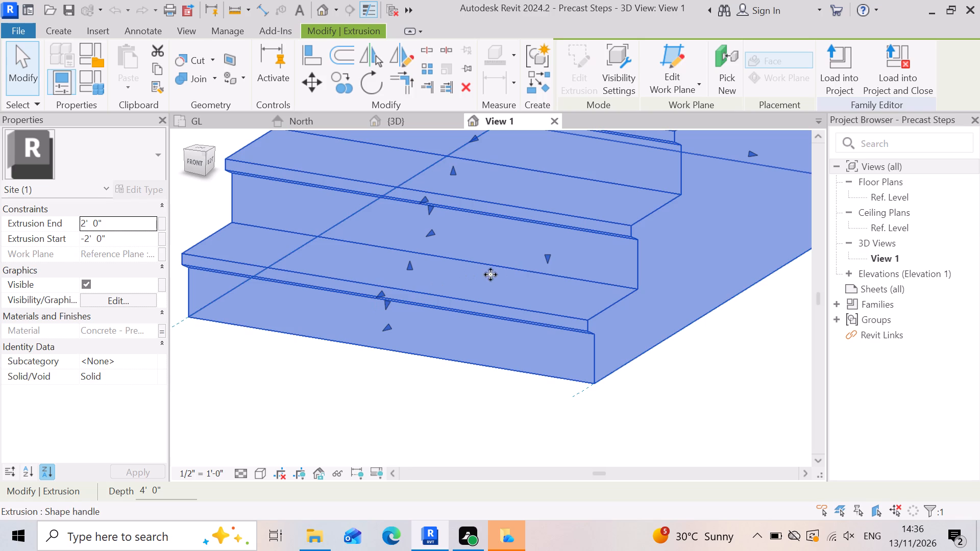
left_click_drag(546, 256, 547, 221)
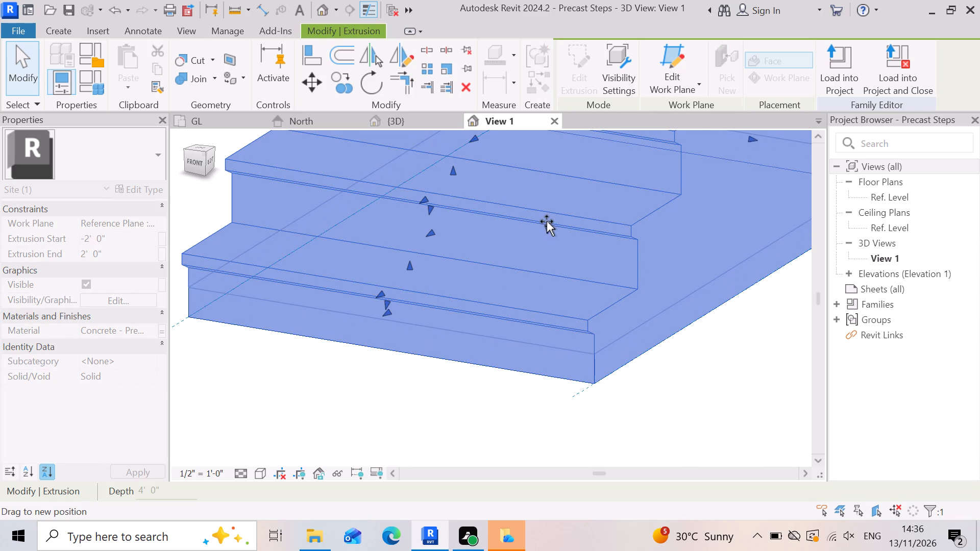
left_click_drag(547, 221, 582, 291)
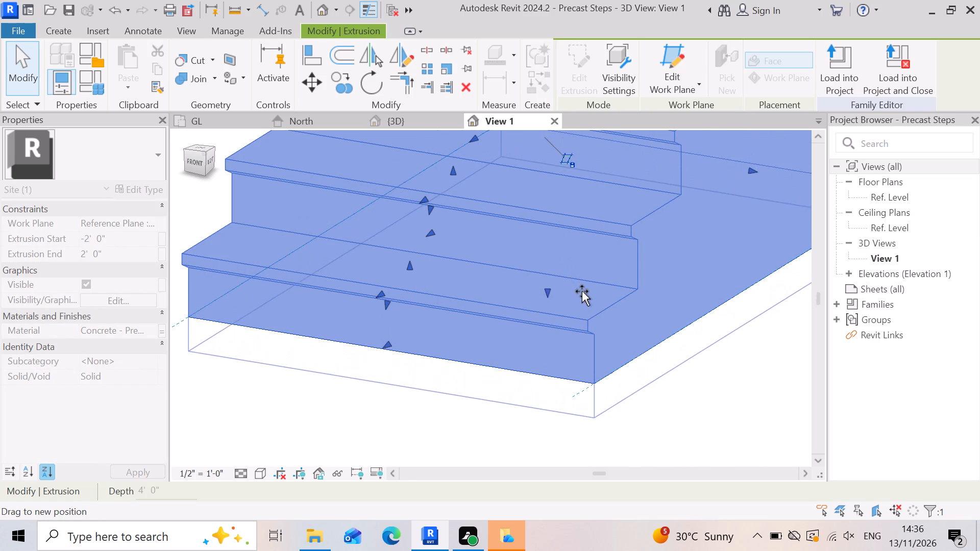
left_click_drag(582, 291, 584, 296)
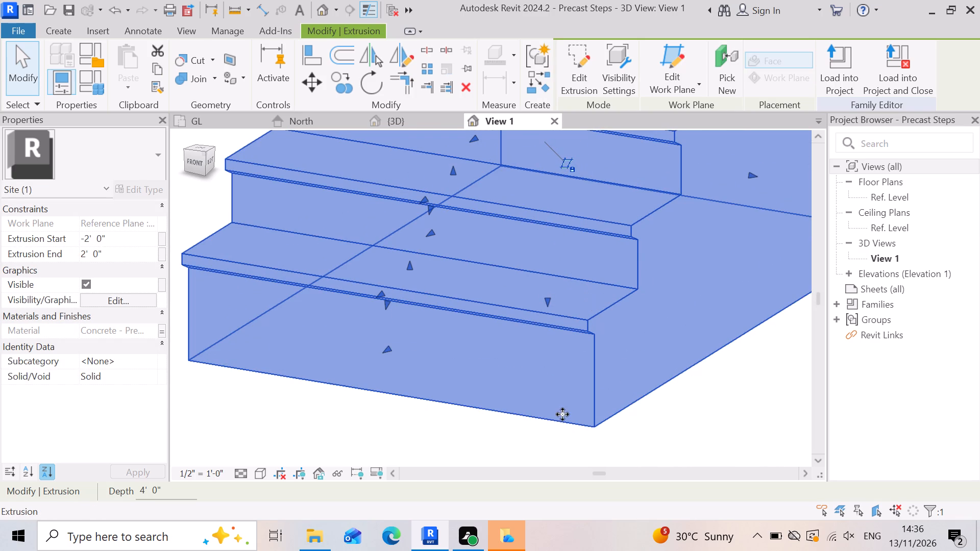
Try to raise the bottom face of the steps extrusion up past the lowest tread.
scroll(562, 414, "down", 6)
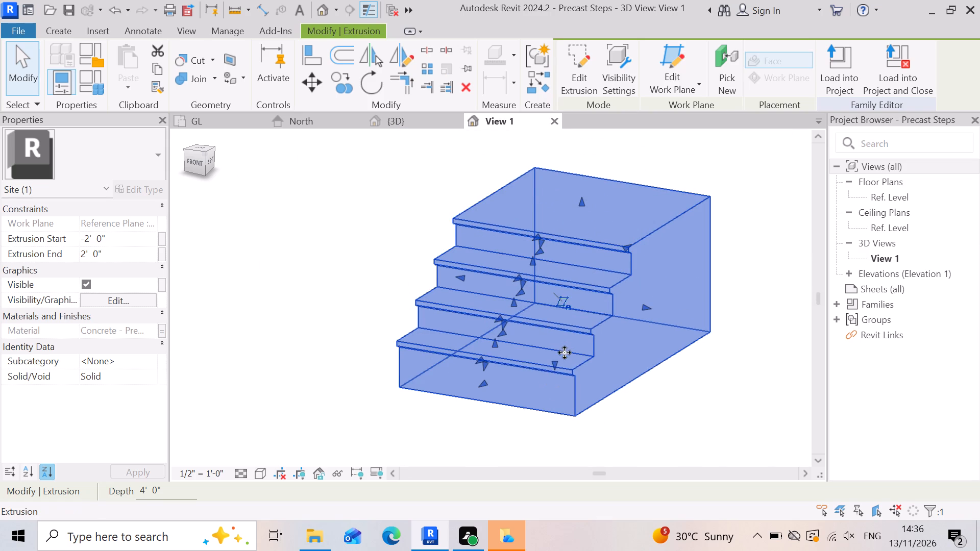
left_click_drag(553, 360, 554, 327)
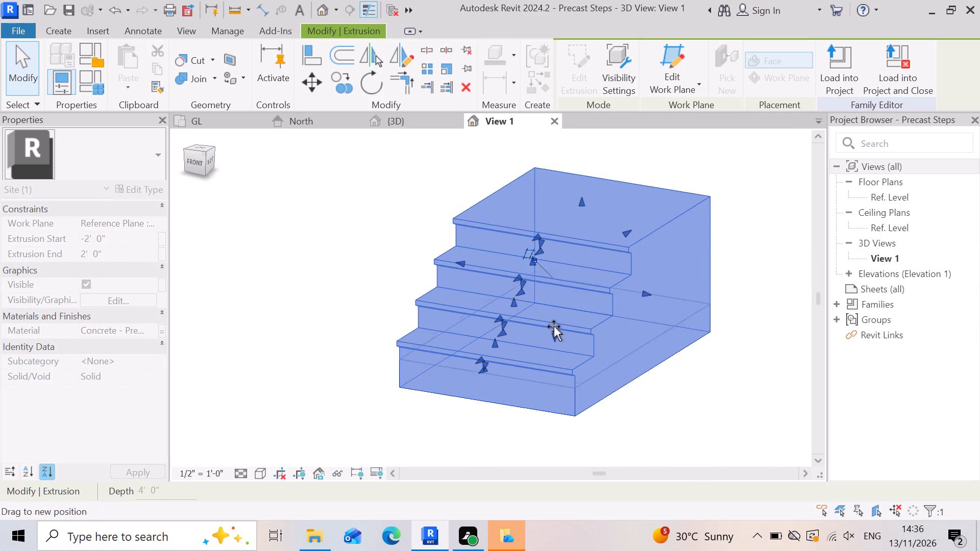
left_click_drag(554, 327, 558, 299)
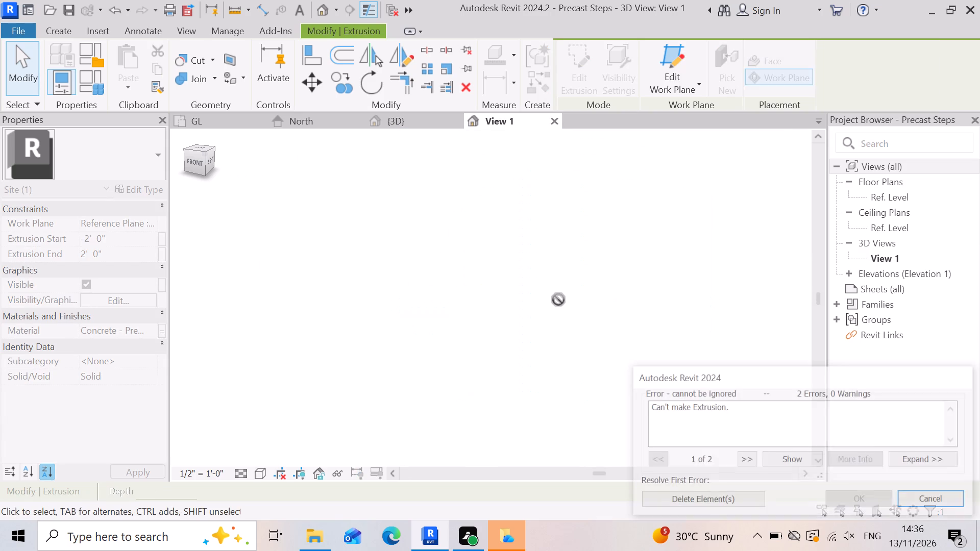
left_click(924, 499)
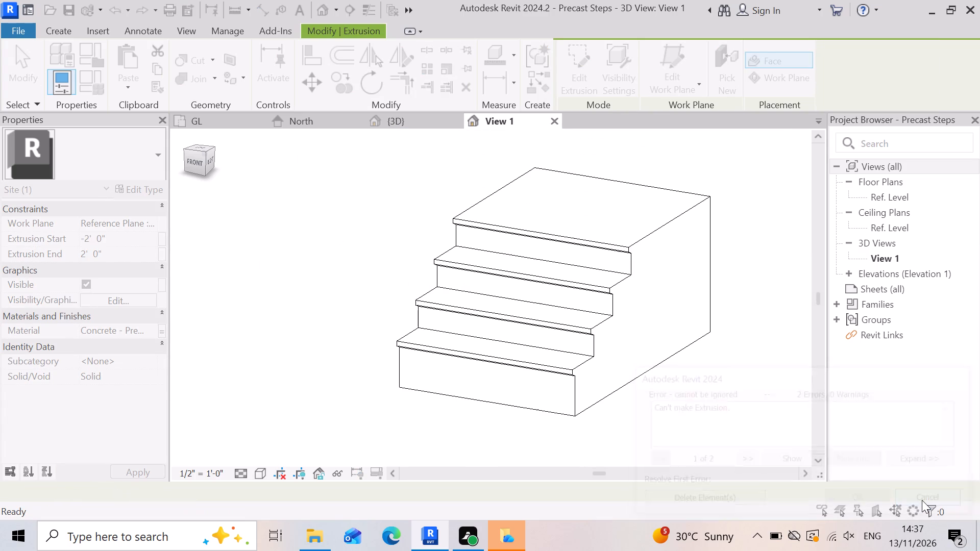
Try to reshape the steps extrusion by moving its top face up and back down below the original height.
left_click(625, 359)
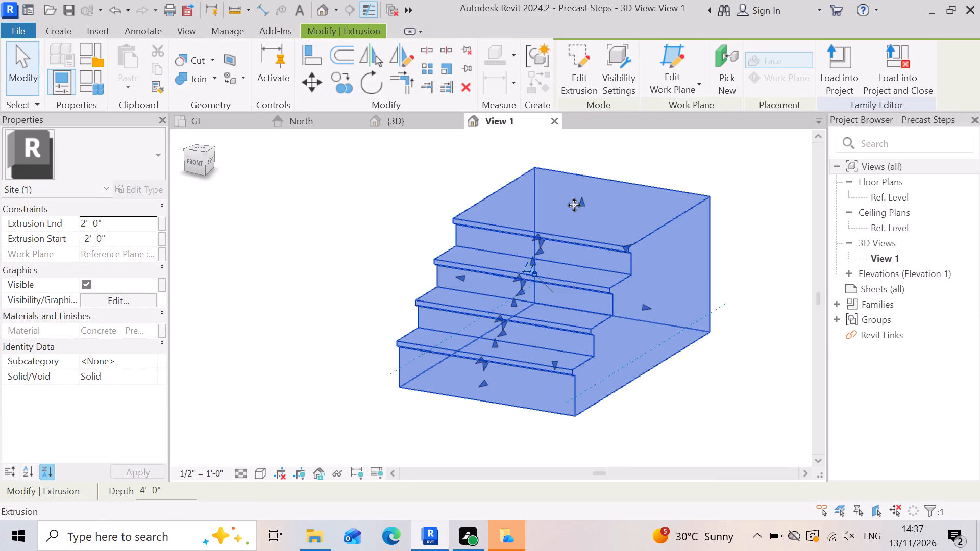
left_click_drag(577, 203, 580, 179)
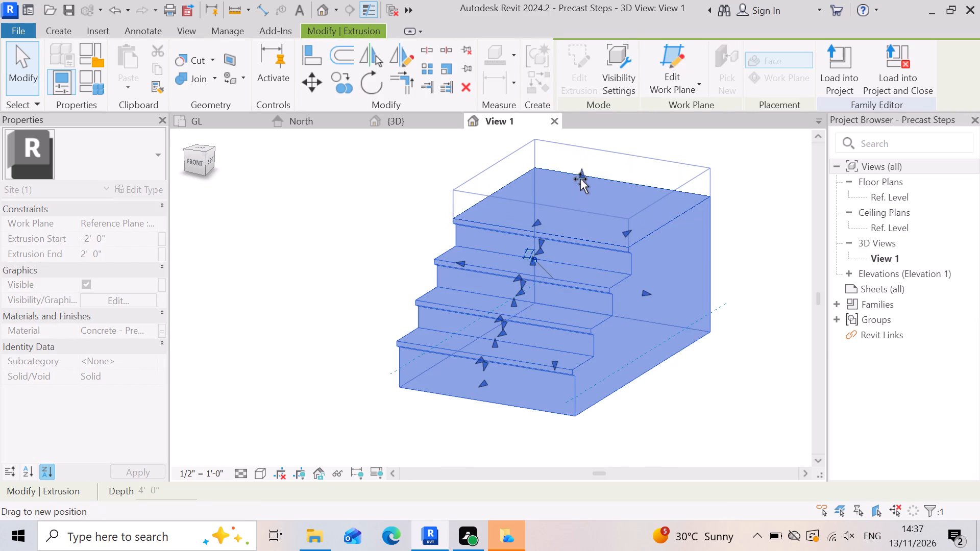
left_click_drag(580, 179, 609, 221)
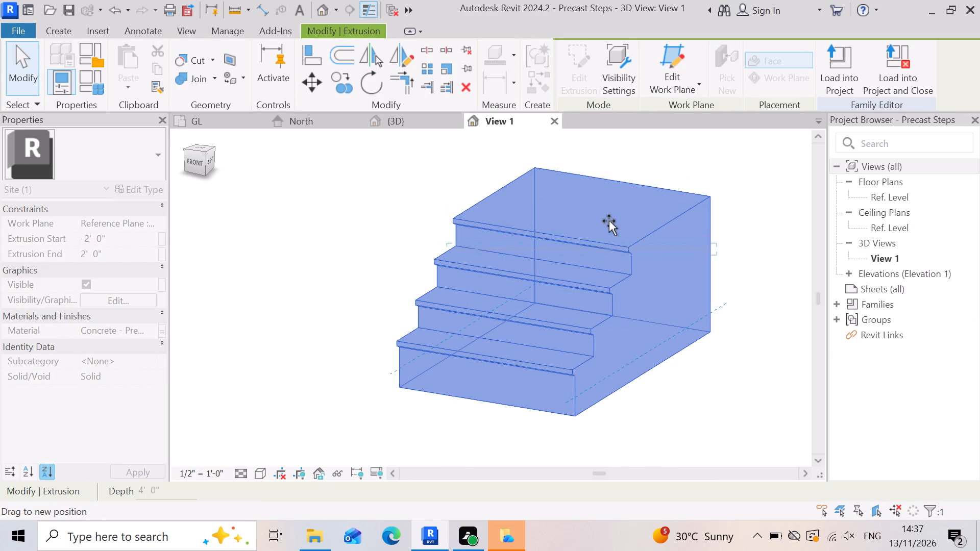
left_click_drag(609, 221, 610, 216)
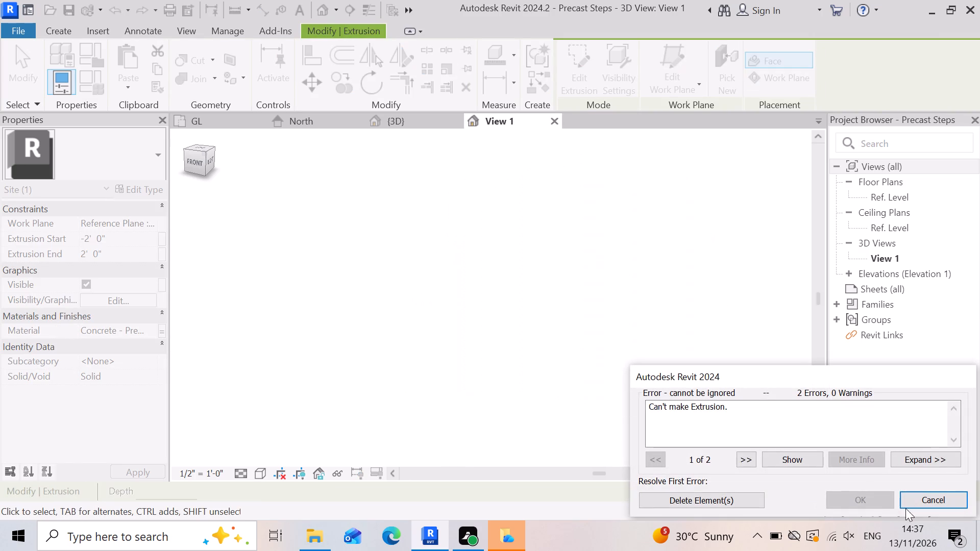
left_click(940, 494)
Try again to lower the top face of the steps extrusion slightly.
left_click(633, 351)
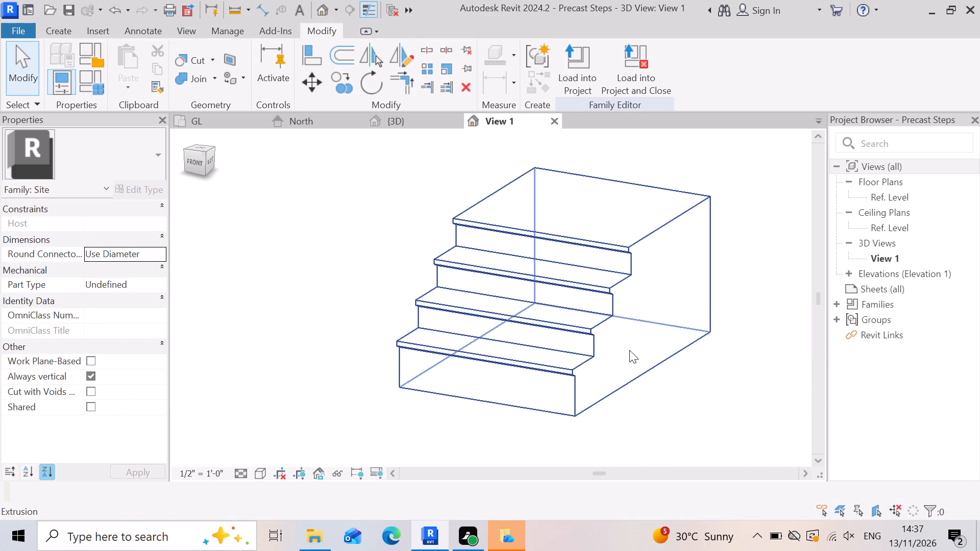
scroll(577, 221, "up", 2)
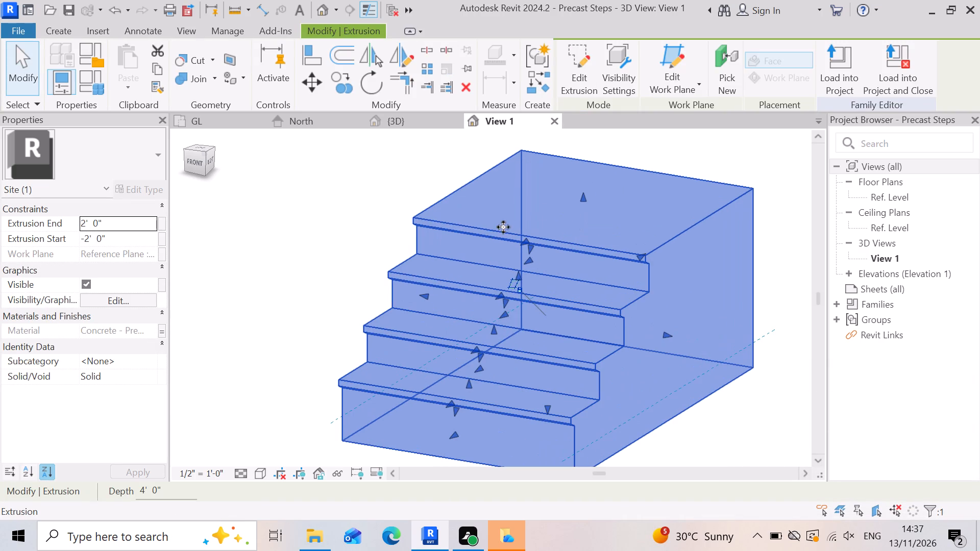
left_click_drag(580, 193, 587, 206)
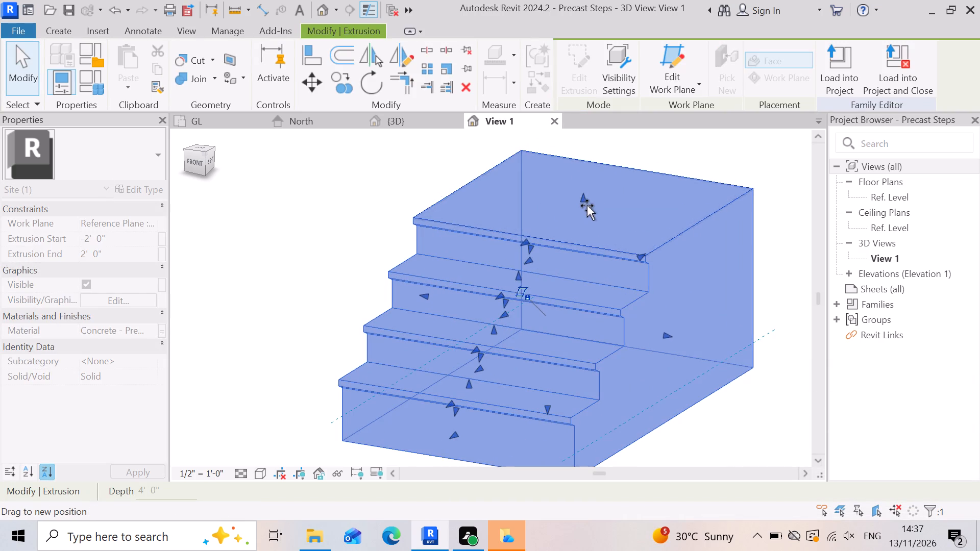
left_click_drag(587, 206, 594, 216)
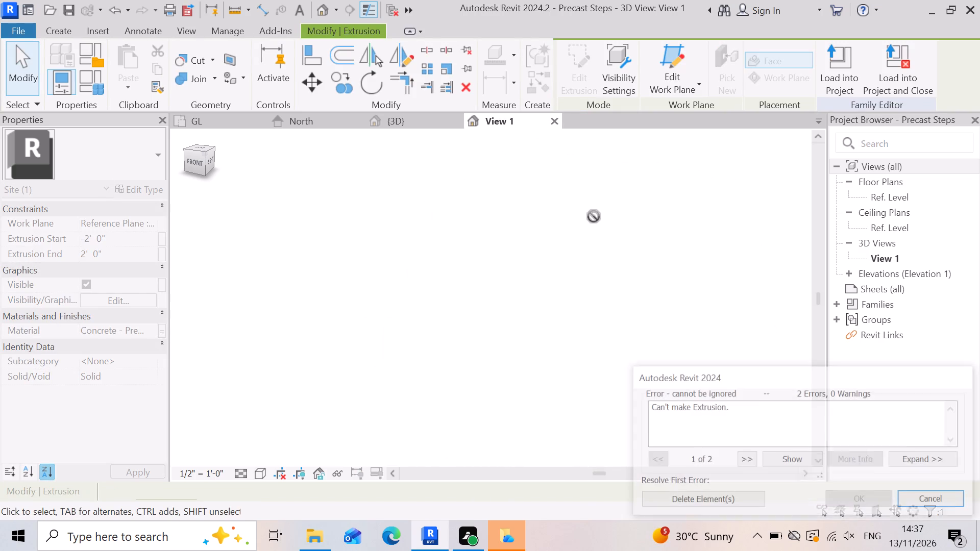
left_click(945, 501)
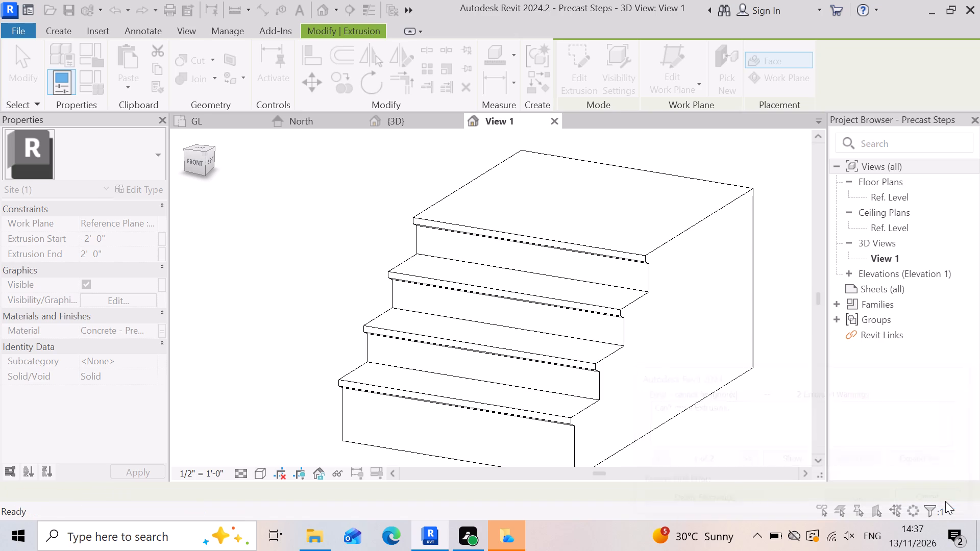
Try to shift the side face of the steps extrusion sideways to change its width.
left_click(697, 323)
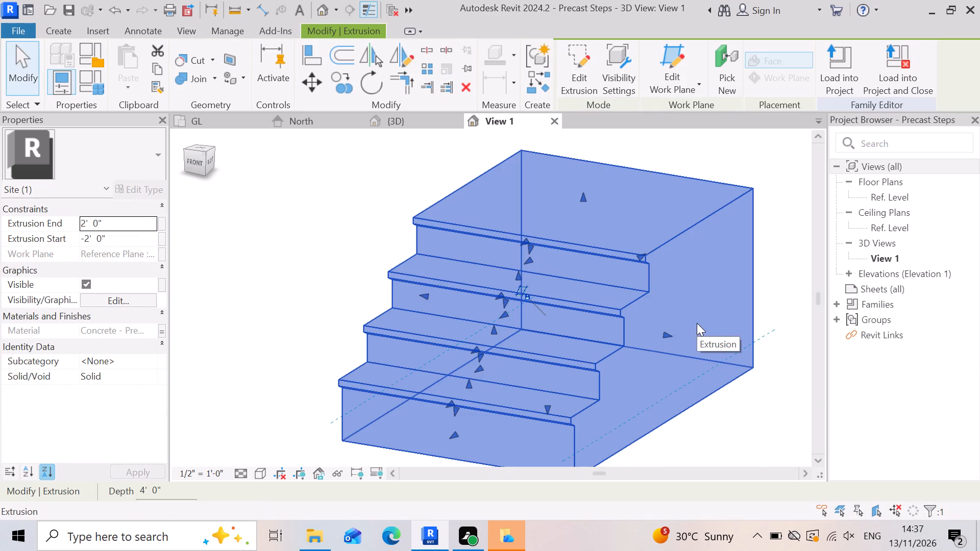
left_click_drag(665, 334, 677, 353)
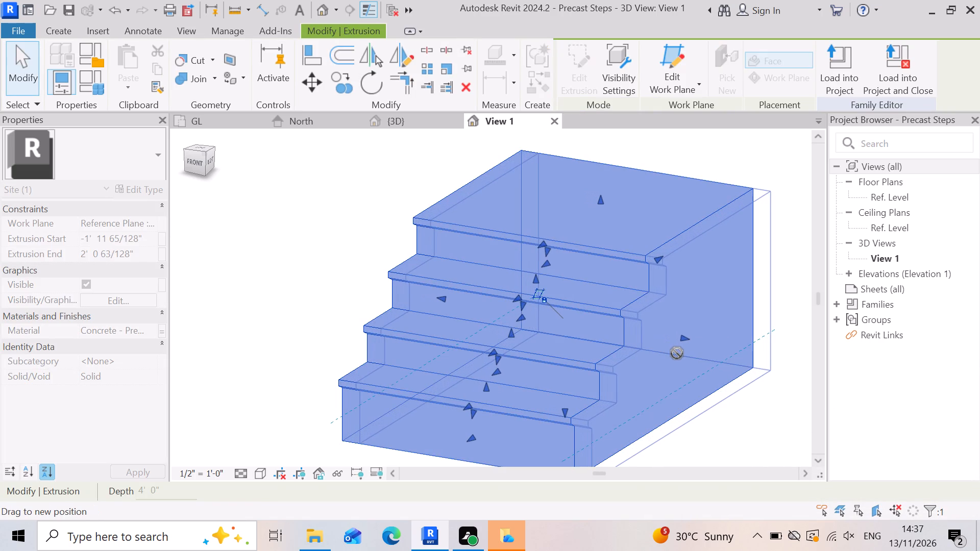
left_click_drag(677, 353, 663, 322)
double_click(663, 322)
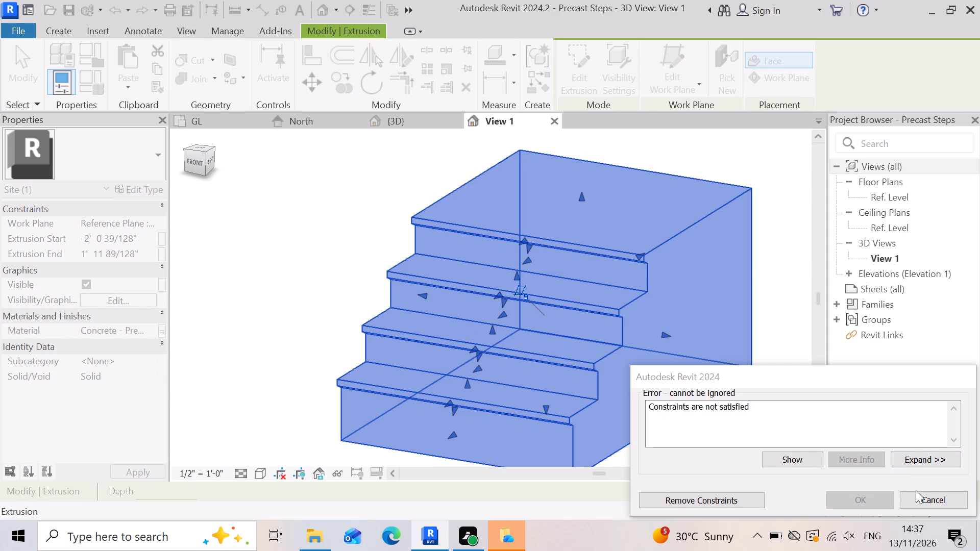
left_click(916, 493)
Set the steps extrusion's end to 6" and start to -6", removing the constraints that block the change.
left_click(639, 228)
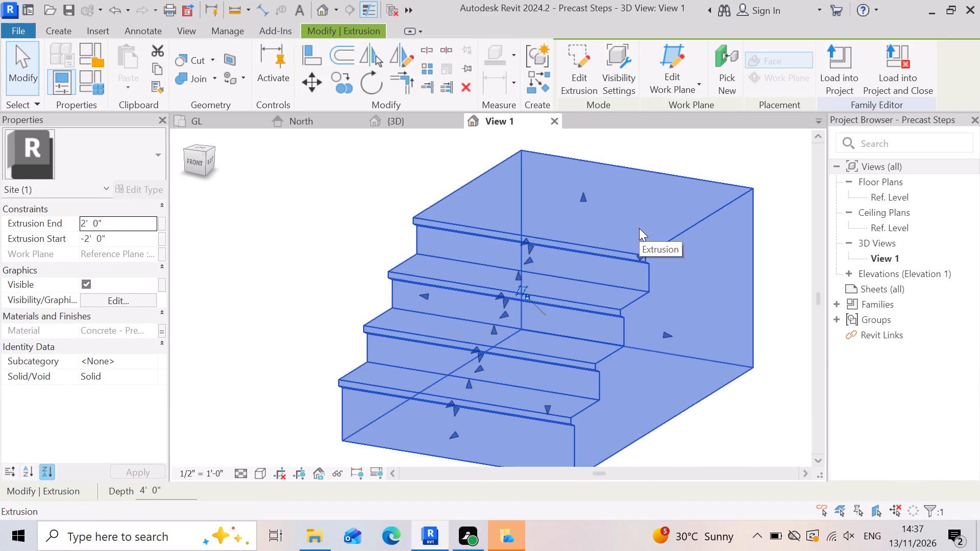
scroll(623, 245, "down", 4)
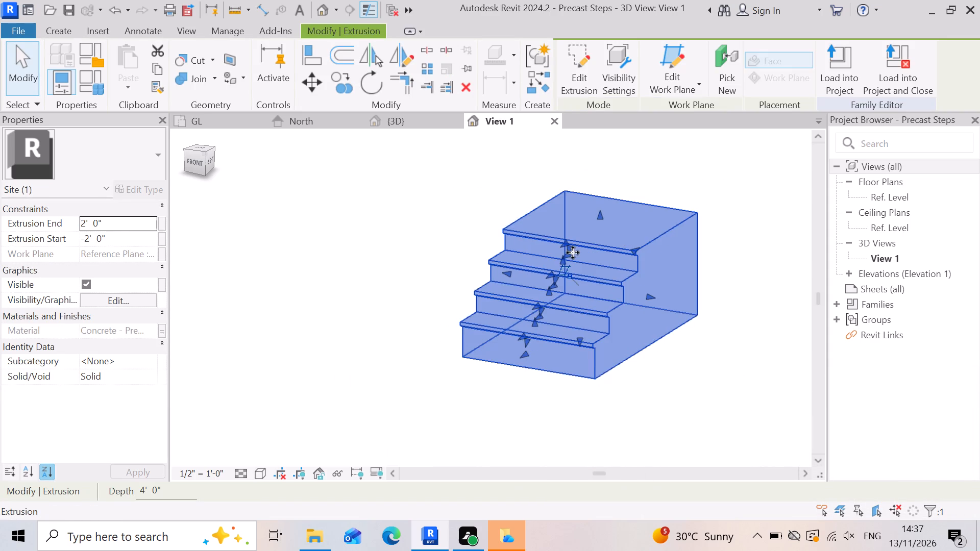
scroll(532, 257, "up", 2)
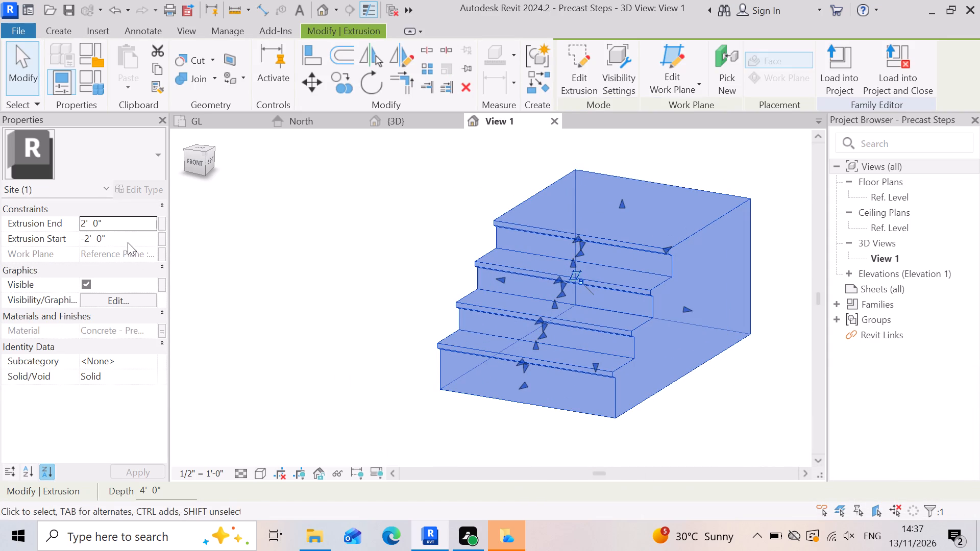
left_click(127, 223)
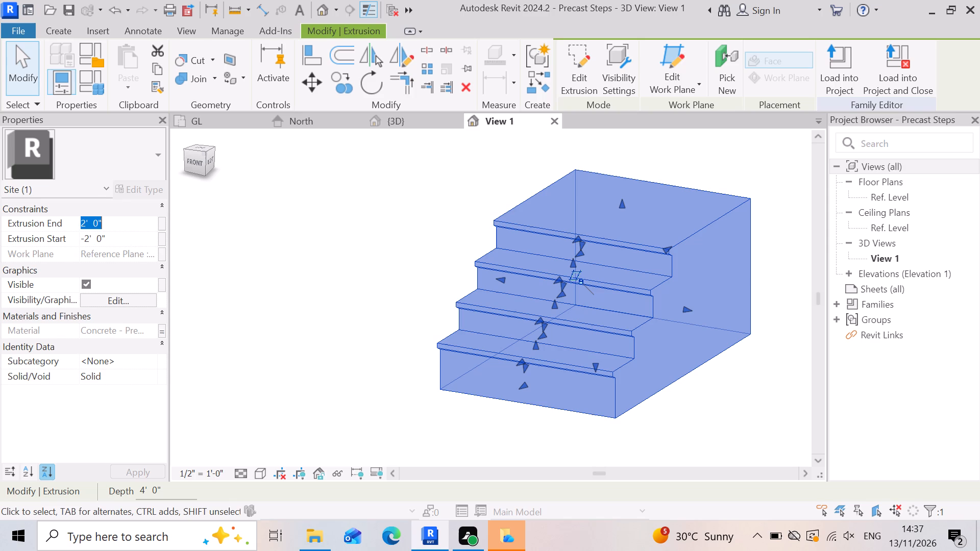
key("6")
key("shift+quotedbl")
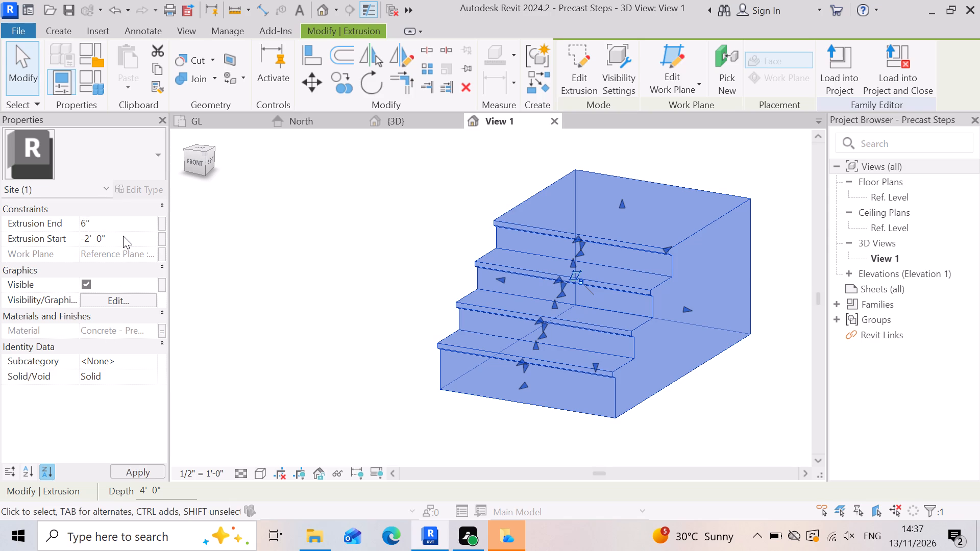
left_click(123, 236)
key("minus")
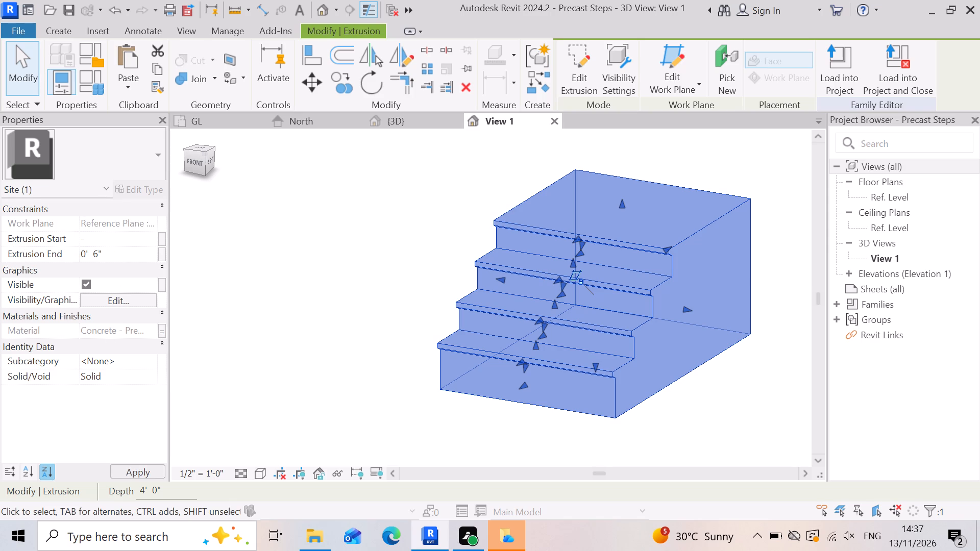
key("6")
key("shift+quotedbl")
key("Return")
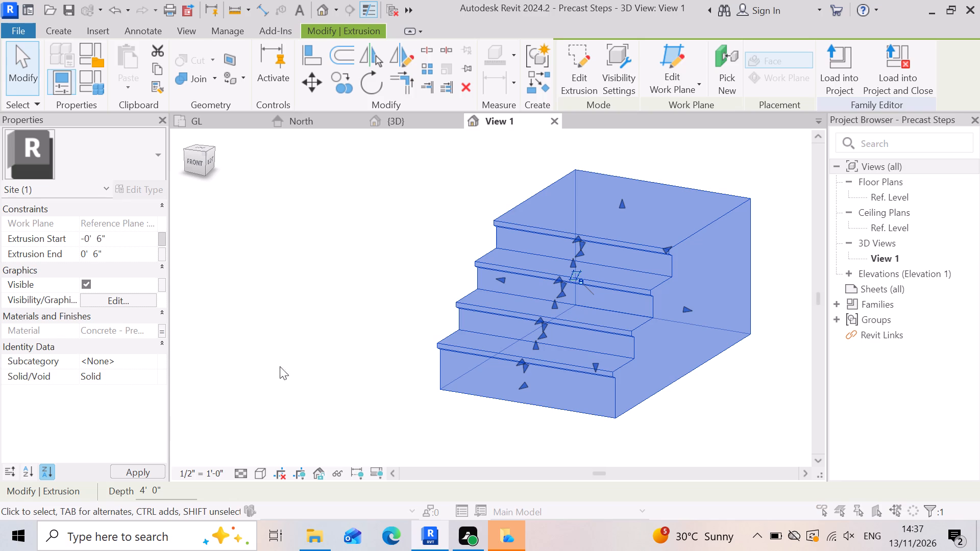
left_click(383, 324)
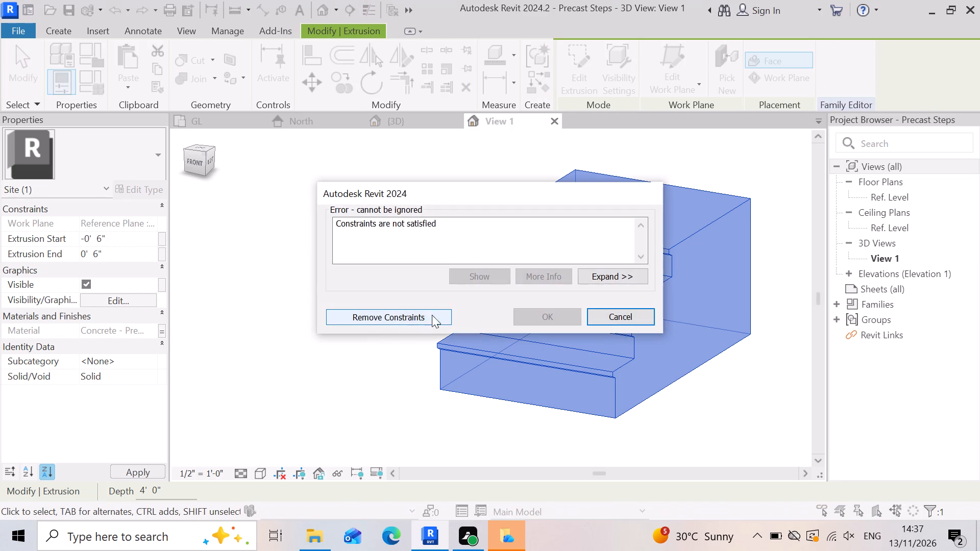
left_click(400, 314)
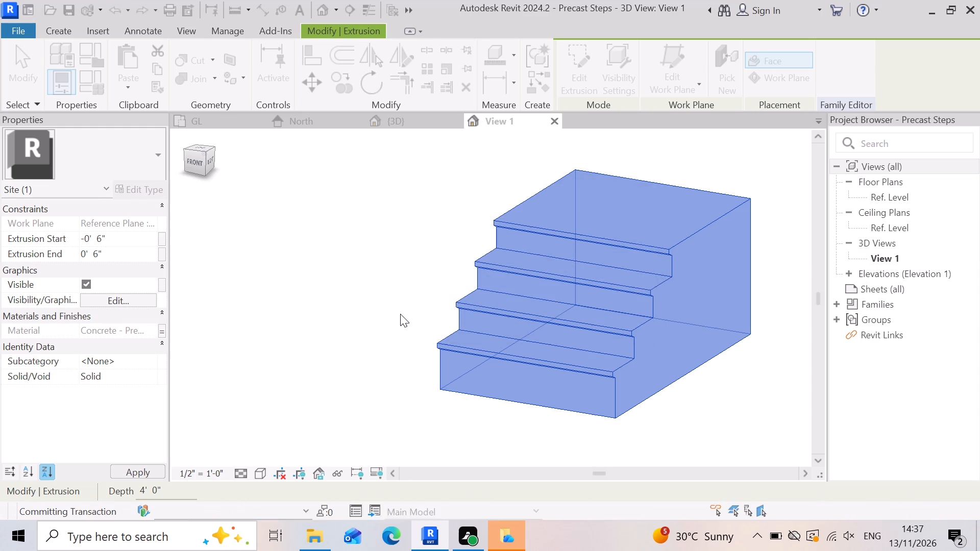
left_click(656, 389)
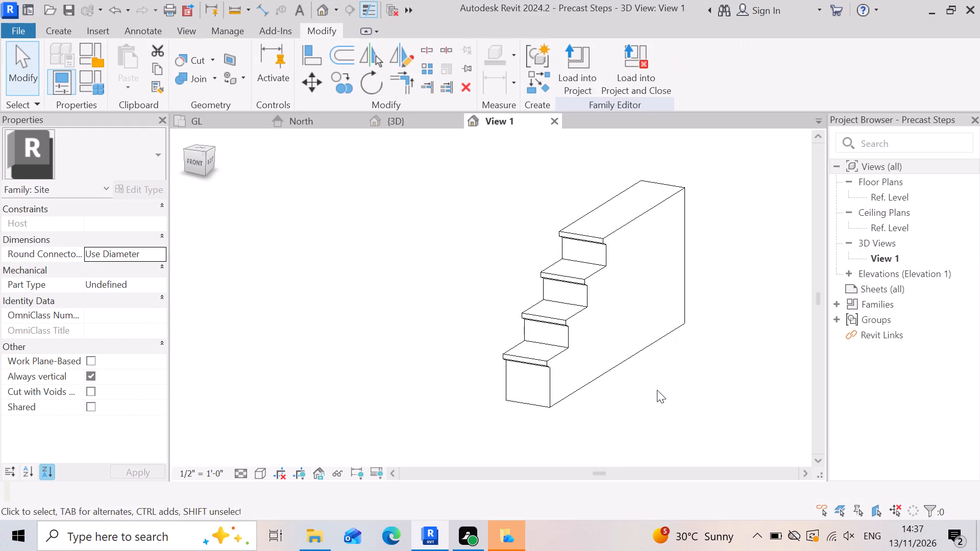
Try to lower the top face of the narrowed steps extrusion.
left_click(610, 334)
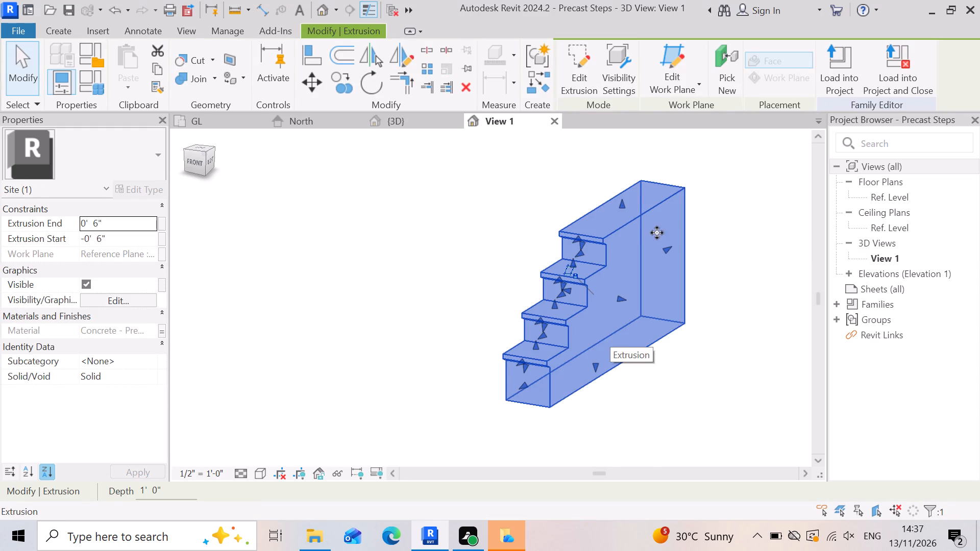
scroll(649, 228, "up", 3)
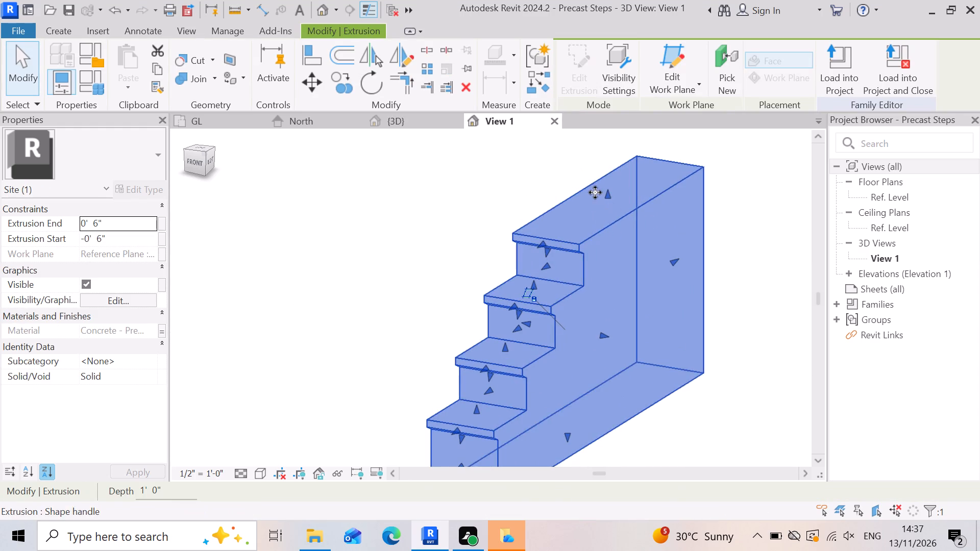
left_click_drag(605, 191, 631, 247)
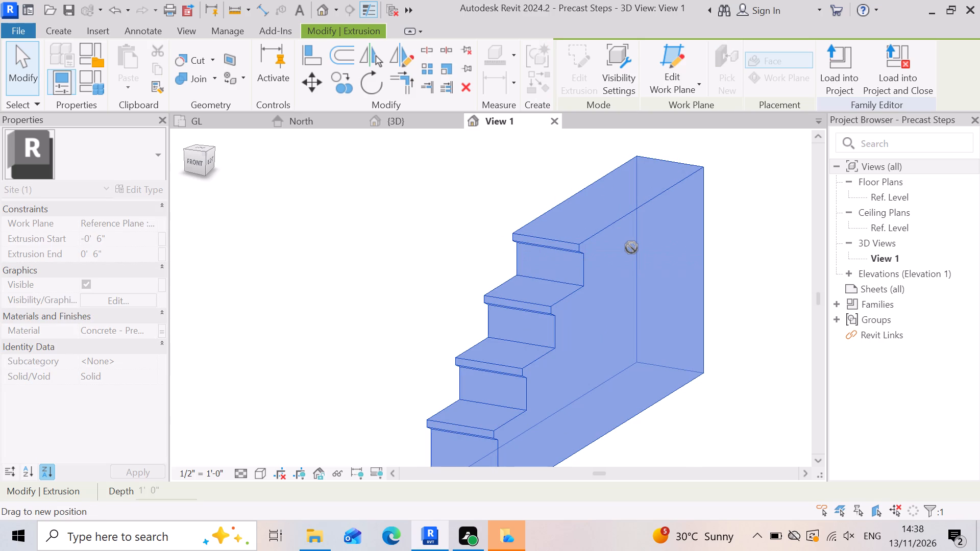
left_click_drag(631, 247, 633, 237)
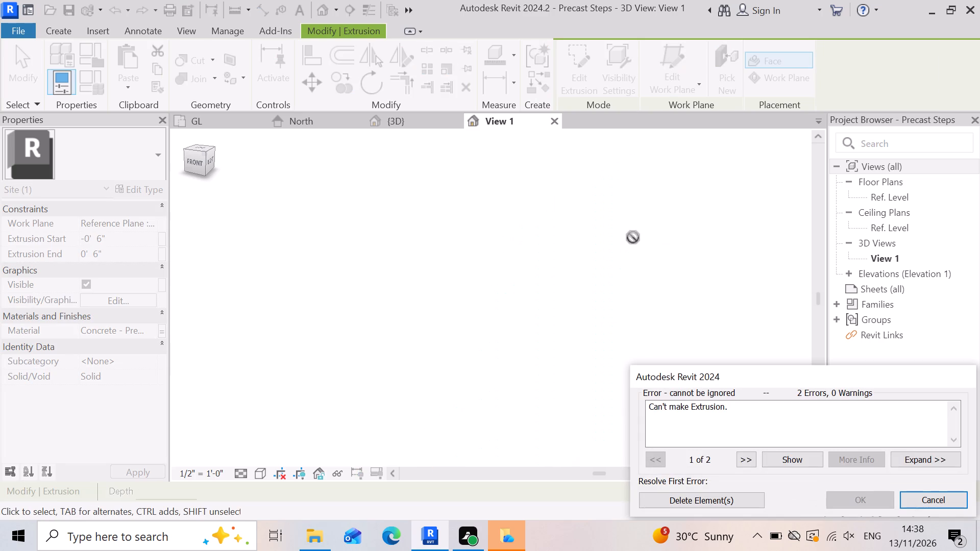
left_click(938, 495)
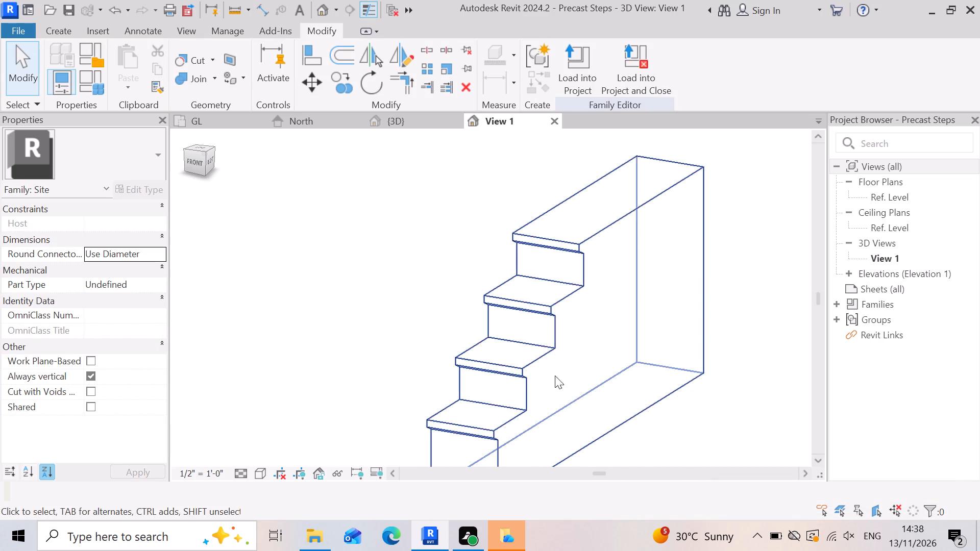
Pull the back face of the steps extrusion forward toward the treads to shorten the top landing.
left_click(590, 258)
scroll(467, 233, "down", 3)
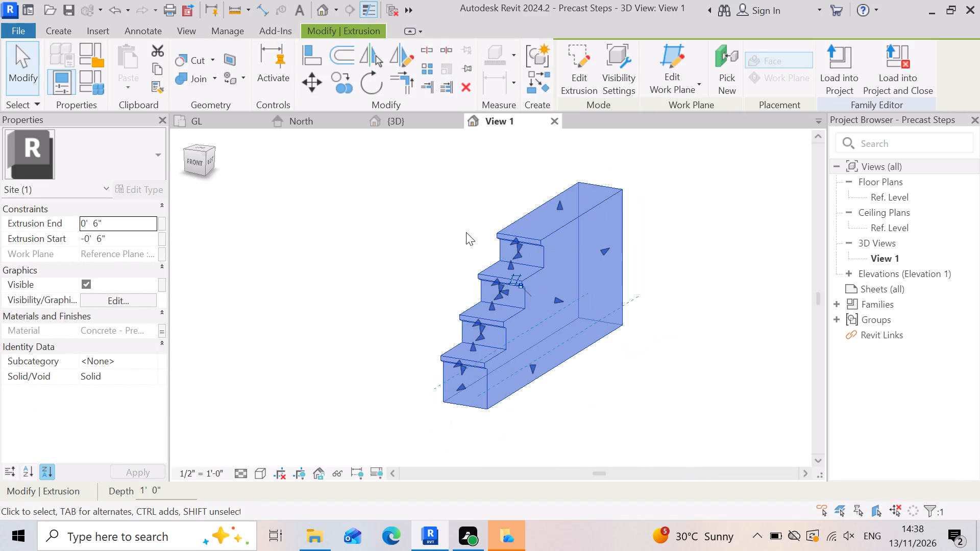
scroll(586, 379, "up", 2)
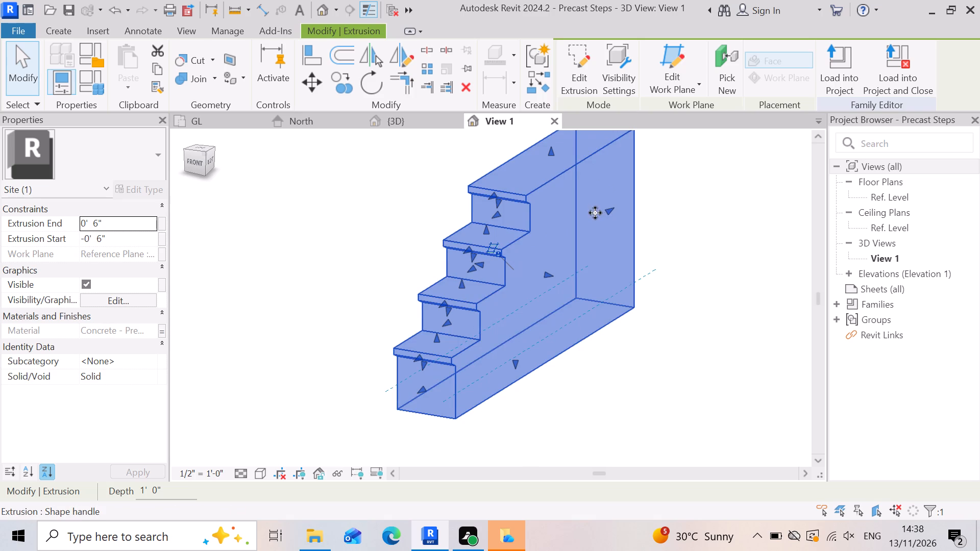
left_click_drag(607, 212, 593, 240)
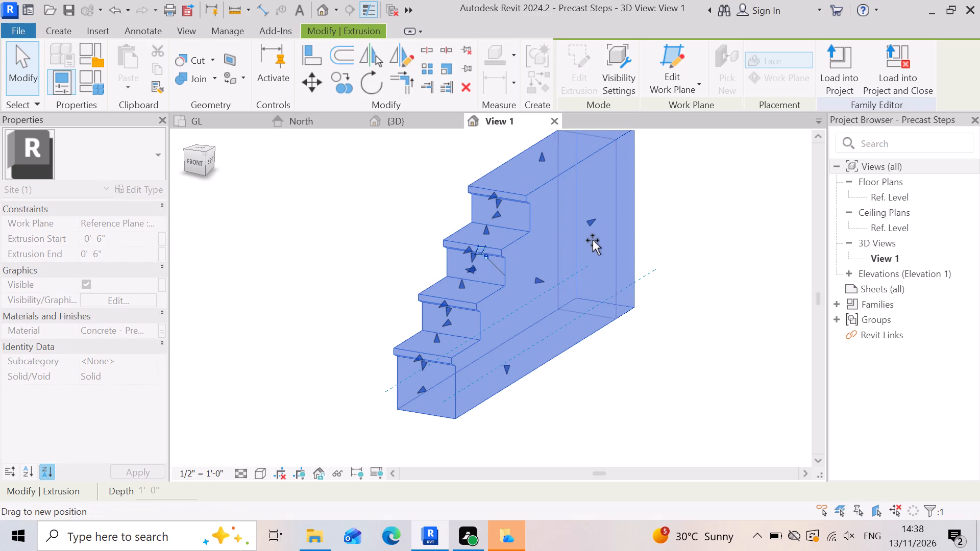
left_click_drag(593, 240, 590, 243)
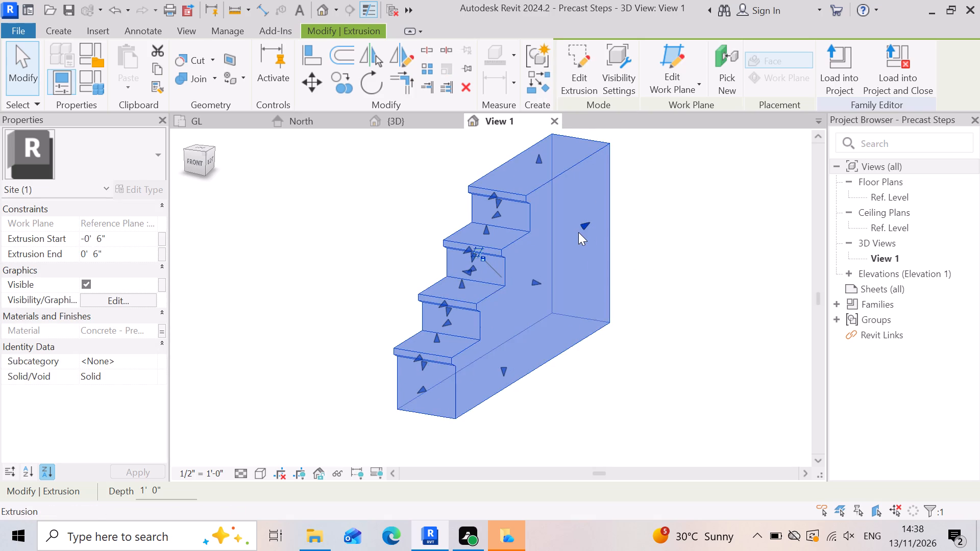
scroll(578, 232, "up", 2)
left_click_drag(585, 224, 554, 252)
left_click(554, 252)
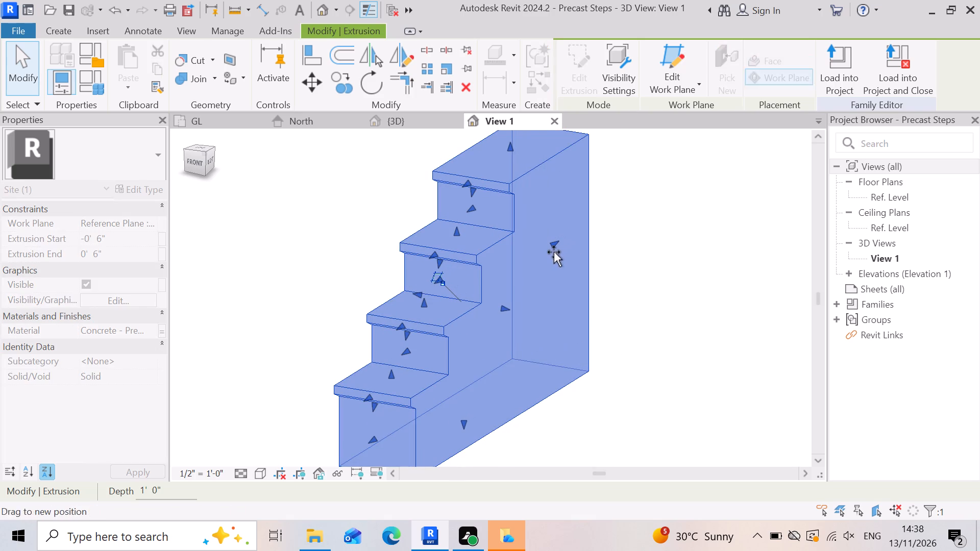
scroll(510, 286, "down", 2)
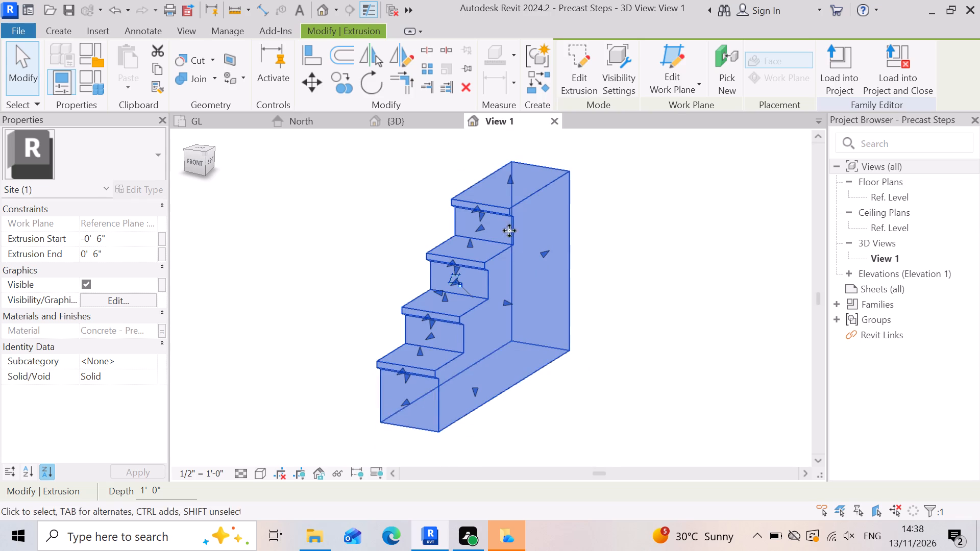
Adjust the top face of the steps extrusion to sit slightly higher, thickening the top landing's nosing.
left_click_drag(509, 180, 514, 208)
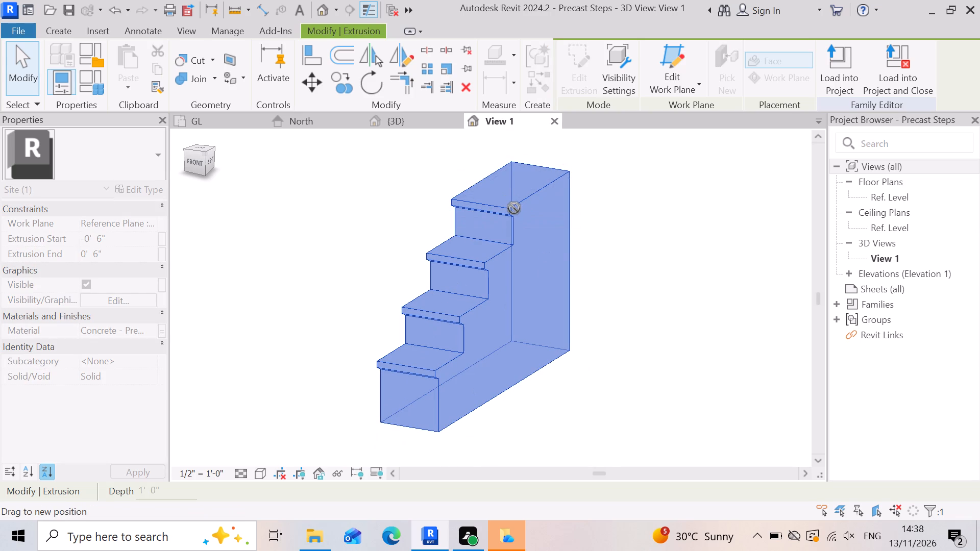
left_click_drag(514, 208, 518, 182)
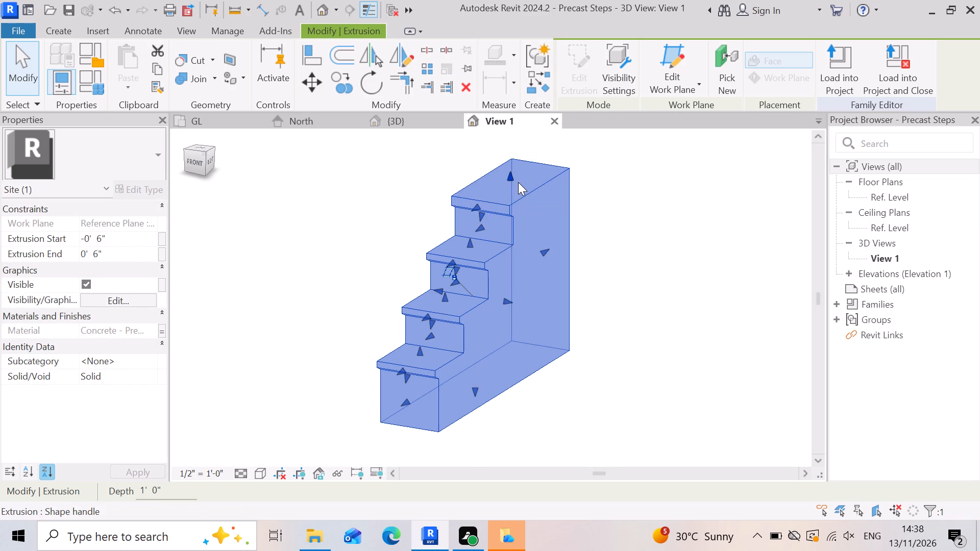
Raise the bottom face of the steps extrusion to the underside of the lowest tread's nosing, removing the lowest riser.
left_click_drag(475, 392, 469, 362)
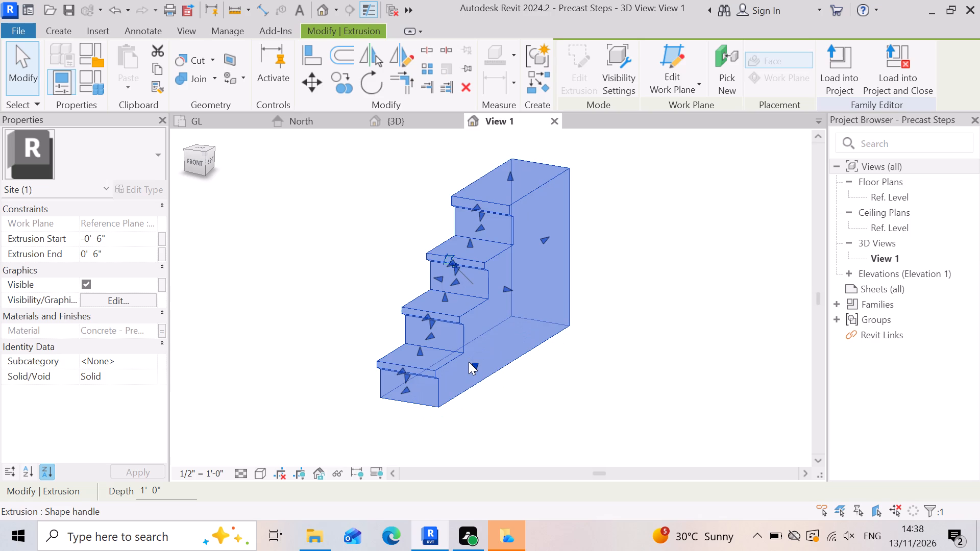
left_click_drag(475, 365, 475, 363)
left_click_drag(475, 363, 473, 338)
left_click(473, 338)
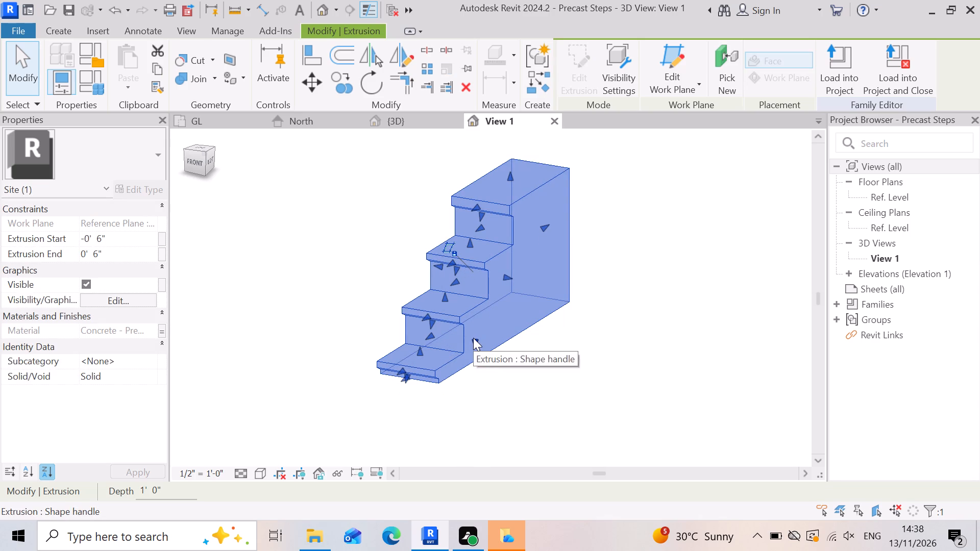
left_click(473, 338)
left_click_drag(477, 344, 474, 325)
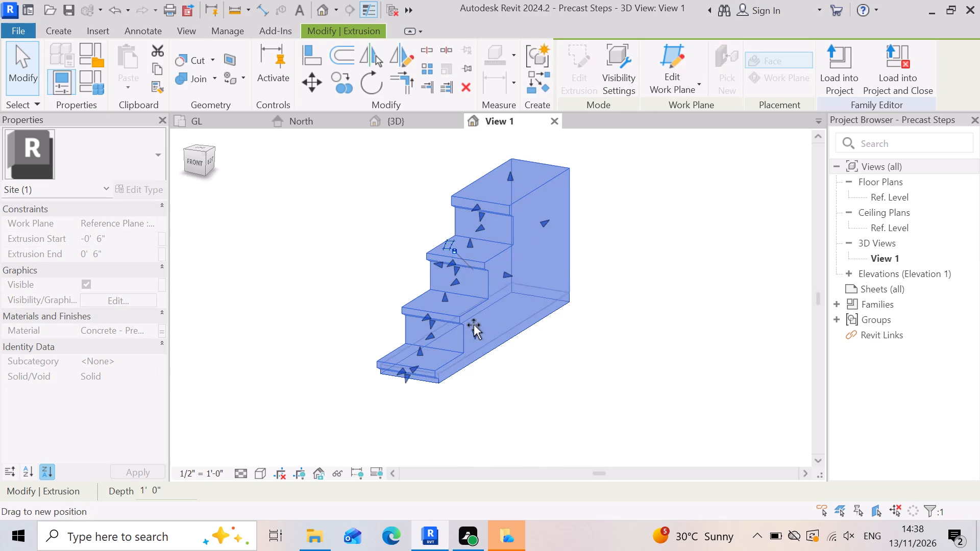
left_click_drag(474, 325, 481, 328)
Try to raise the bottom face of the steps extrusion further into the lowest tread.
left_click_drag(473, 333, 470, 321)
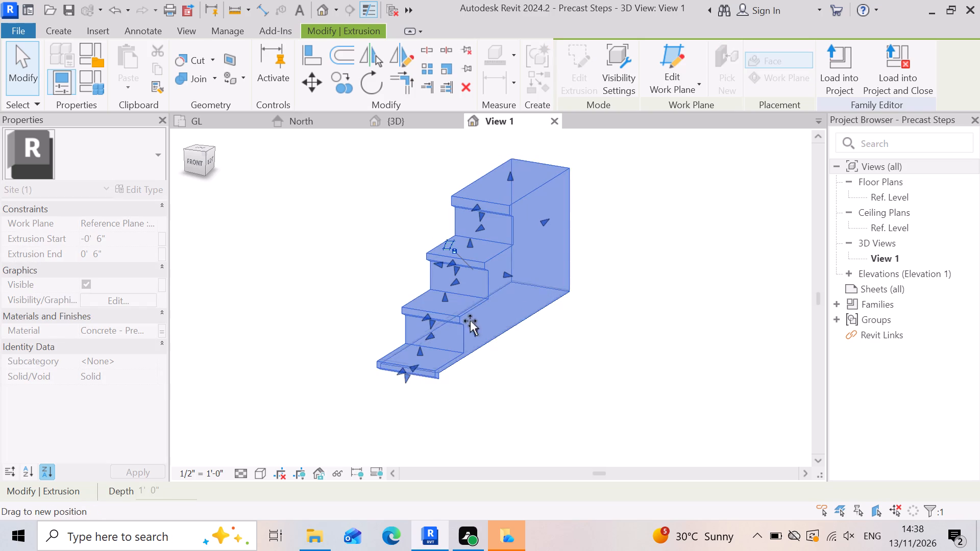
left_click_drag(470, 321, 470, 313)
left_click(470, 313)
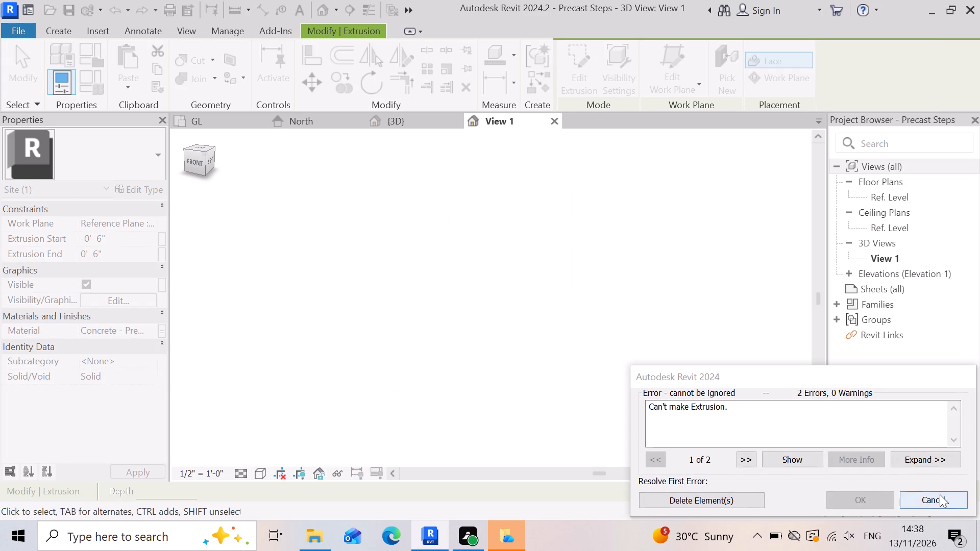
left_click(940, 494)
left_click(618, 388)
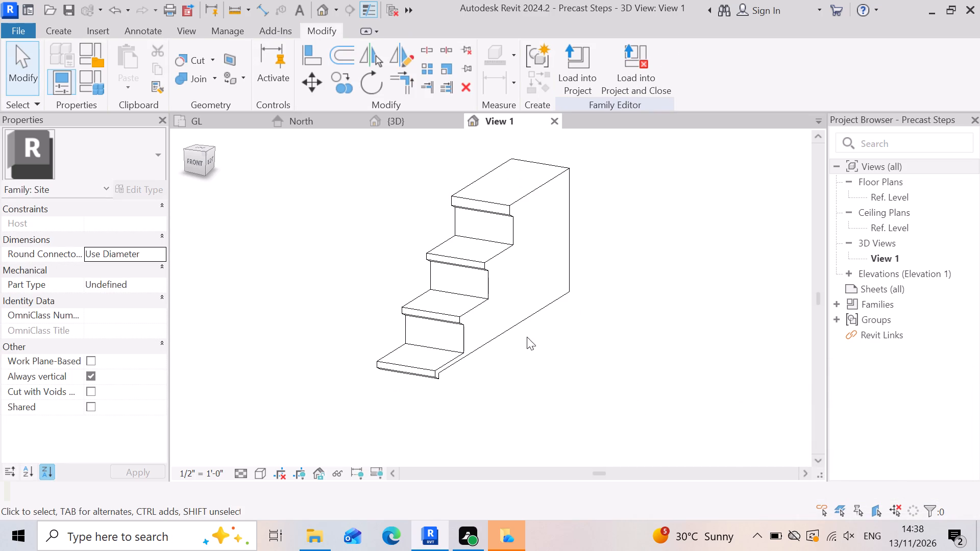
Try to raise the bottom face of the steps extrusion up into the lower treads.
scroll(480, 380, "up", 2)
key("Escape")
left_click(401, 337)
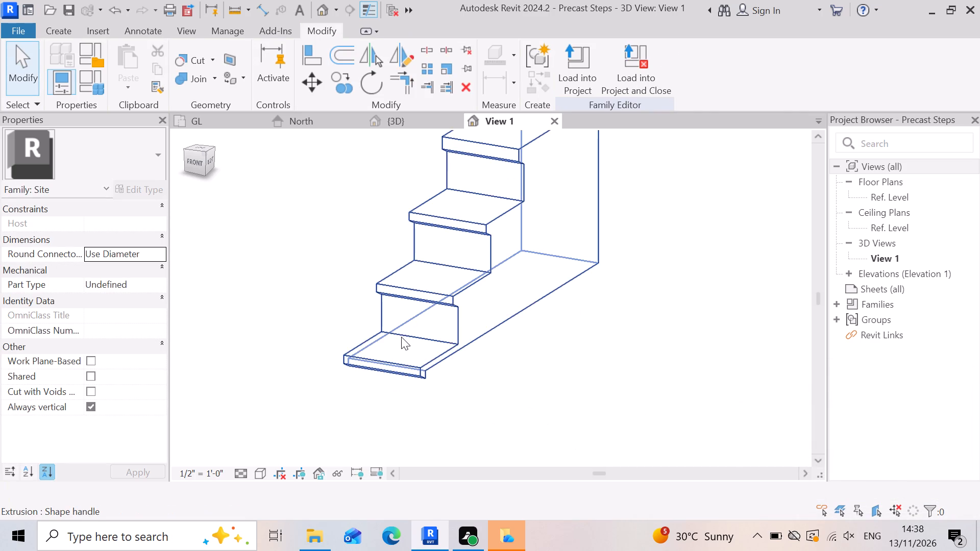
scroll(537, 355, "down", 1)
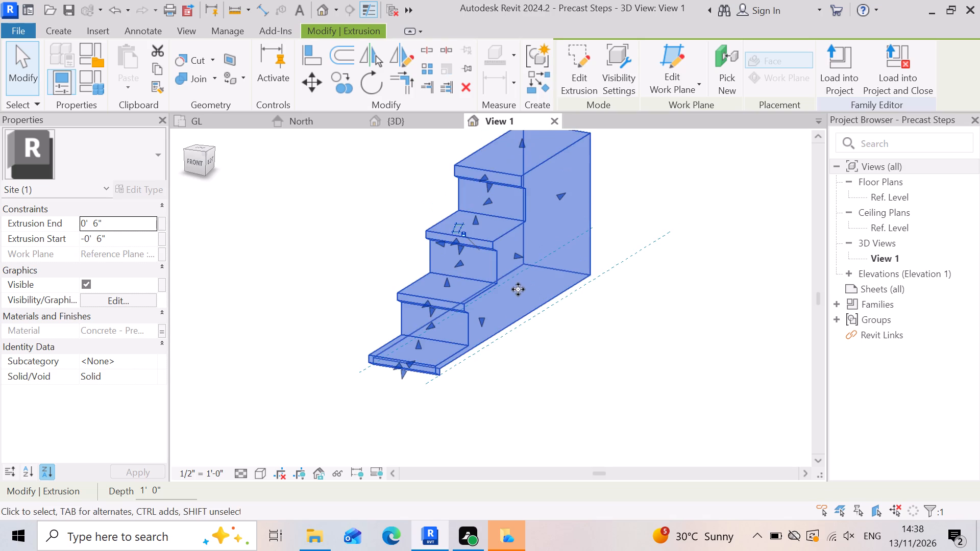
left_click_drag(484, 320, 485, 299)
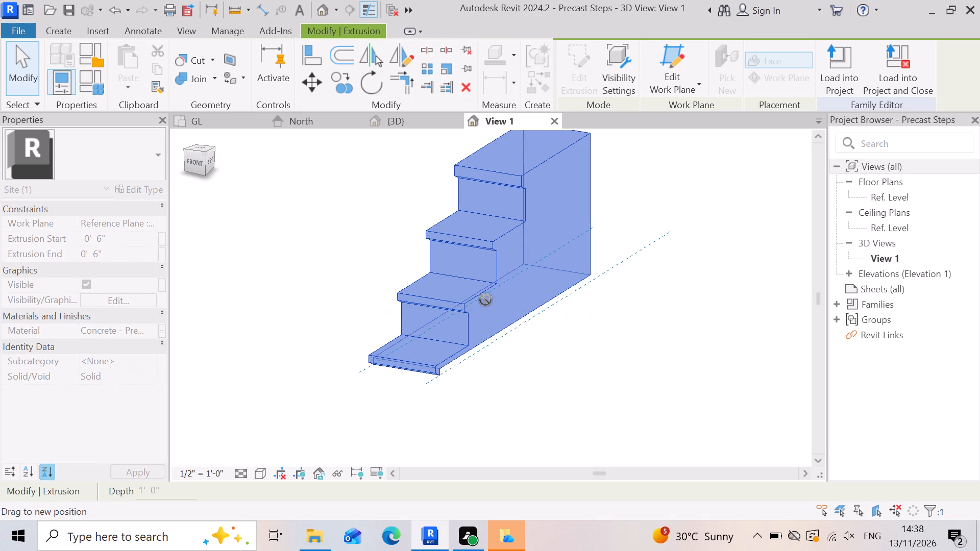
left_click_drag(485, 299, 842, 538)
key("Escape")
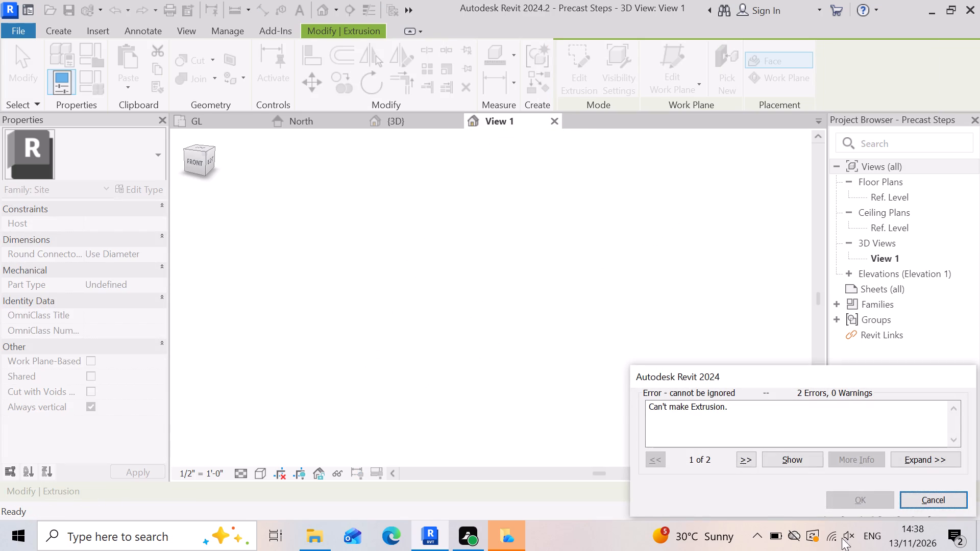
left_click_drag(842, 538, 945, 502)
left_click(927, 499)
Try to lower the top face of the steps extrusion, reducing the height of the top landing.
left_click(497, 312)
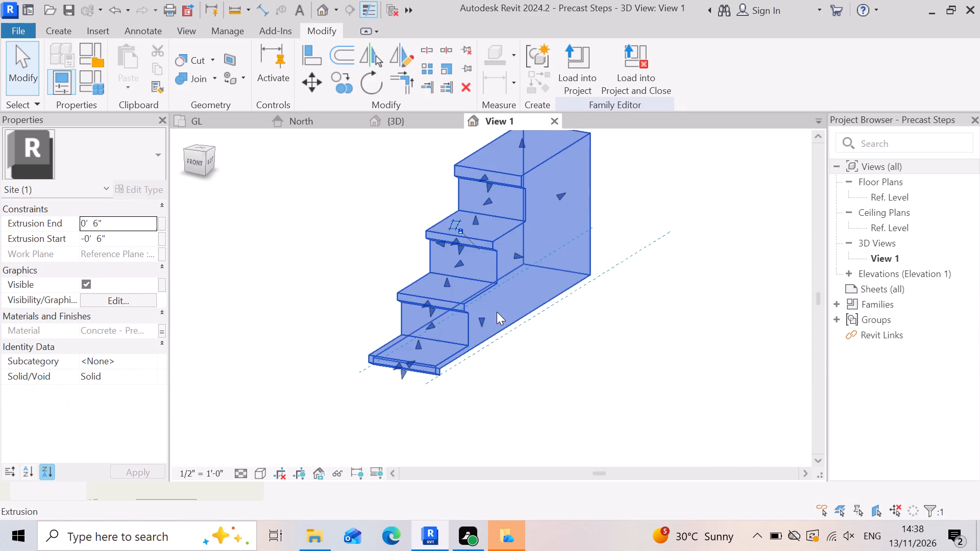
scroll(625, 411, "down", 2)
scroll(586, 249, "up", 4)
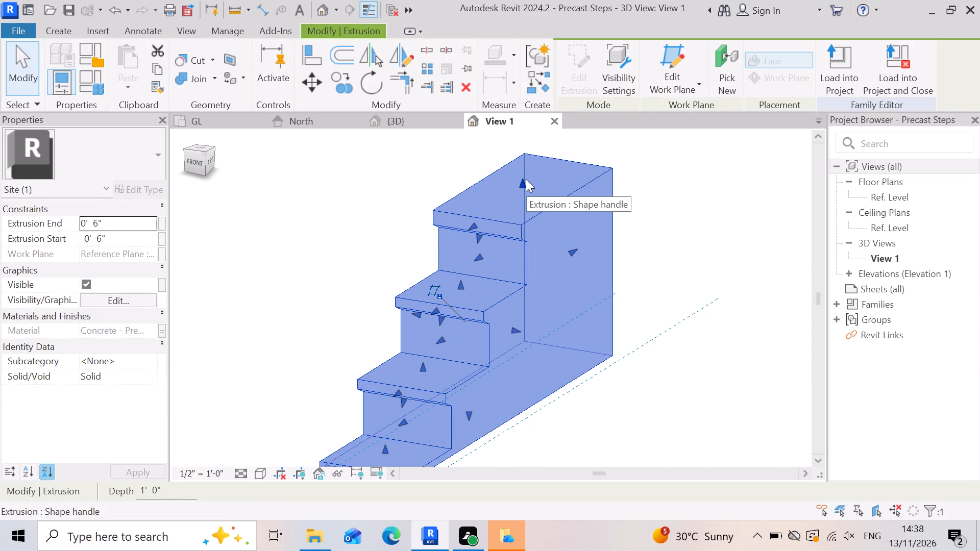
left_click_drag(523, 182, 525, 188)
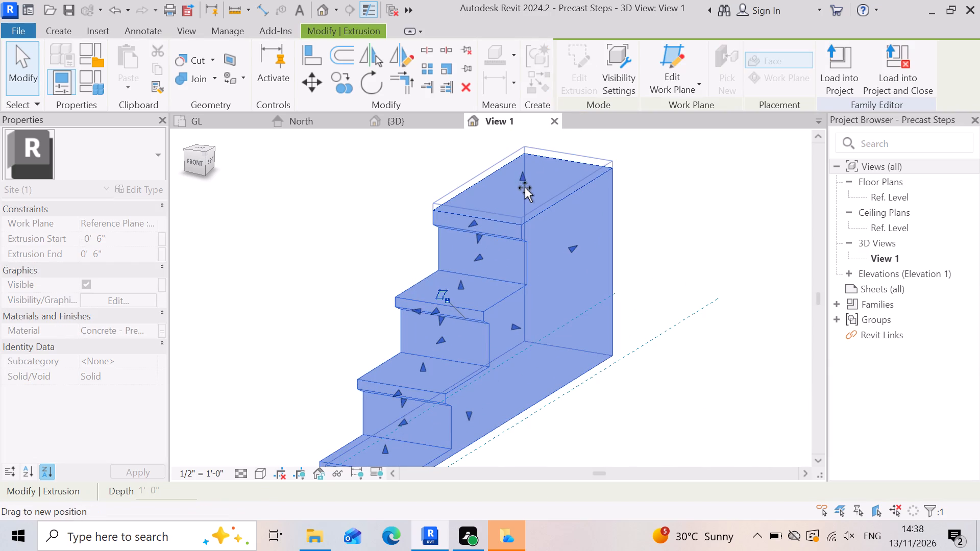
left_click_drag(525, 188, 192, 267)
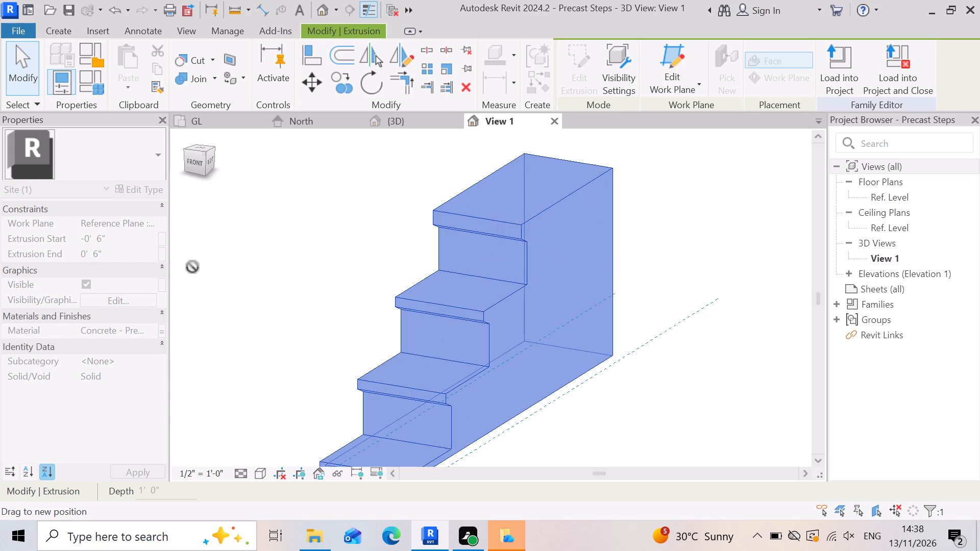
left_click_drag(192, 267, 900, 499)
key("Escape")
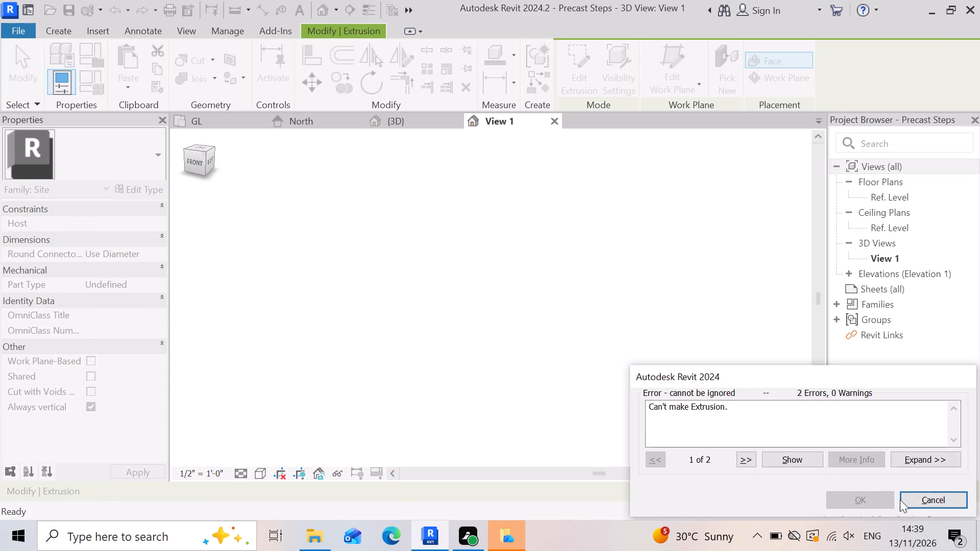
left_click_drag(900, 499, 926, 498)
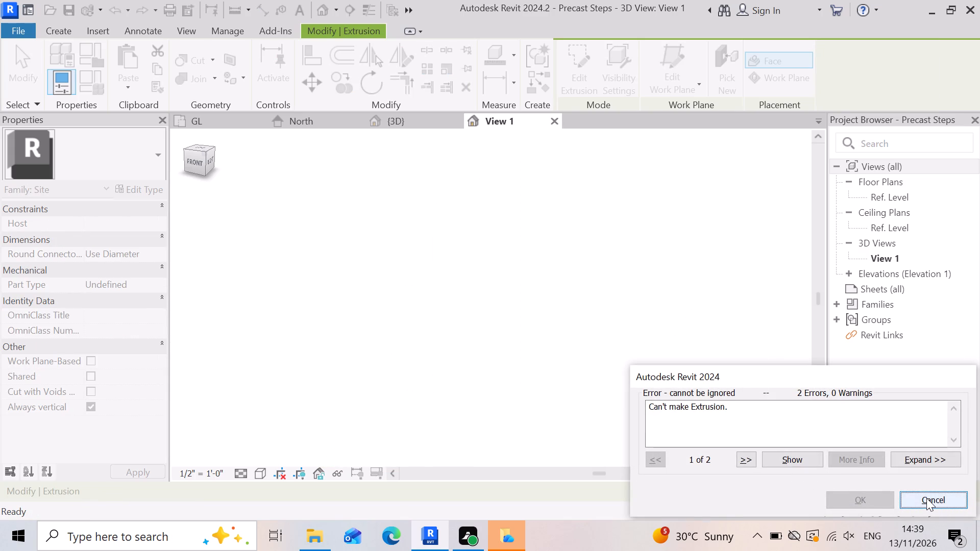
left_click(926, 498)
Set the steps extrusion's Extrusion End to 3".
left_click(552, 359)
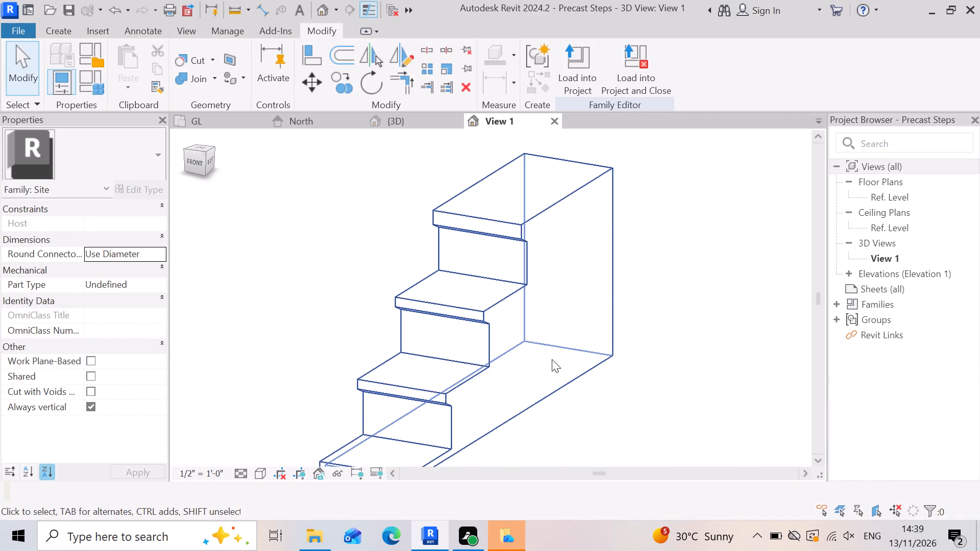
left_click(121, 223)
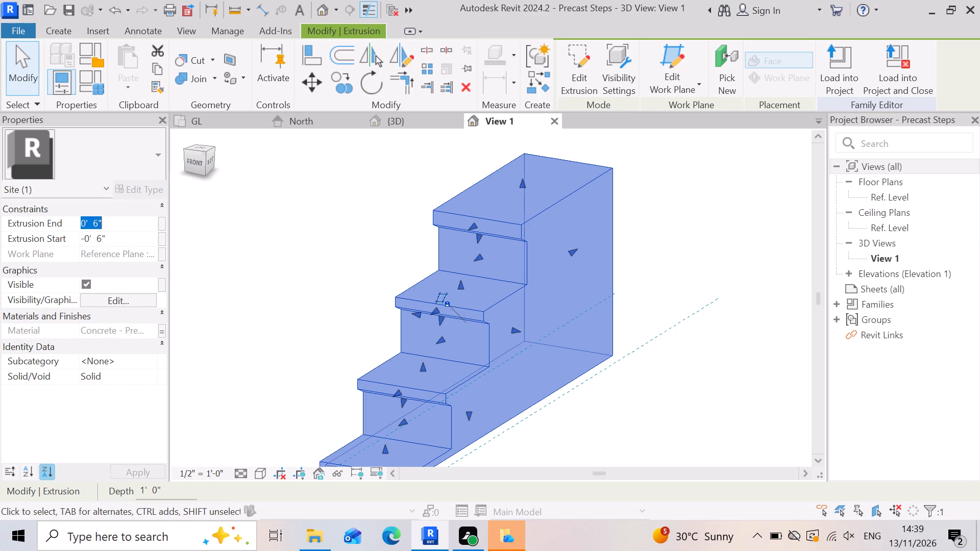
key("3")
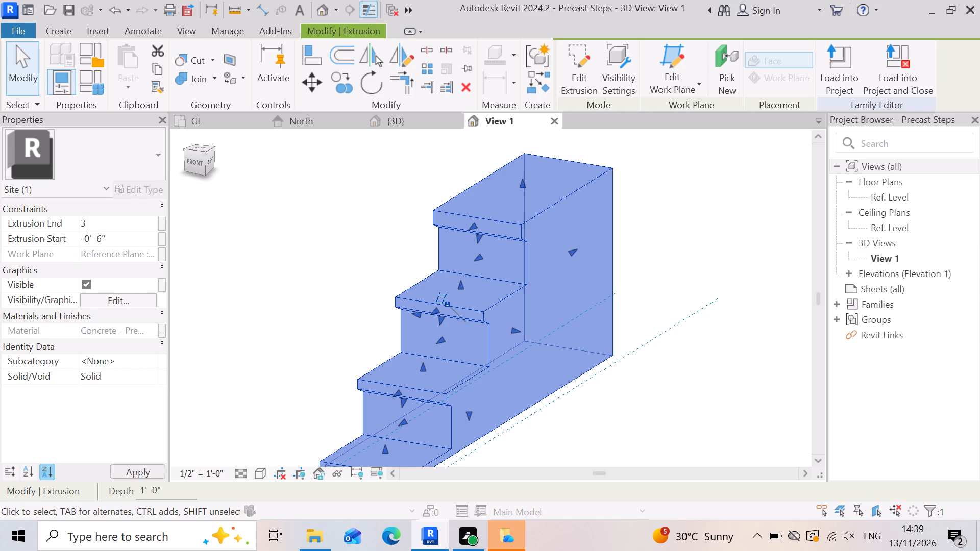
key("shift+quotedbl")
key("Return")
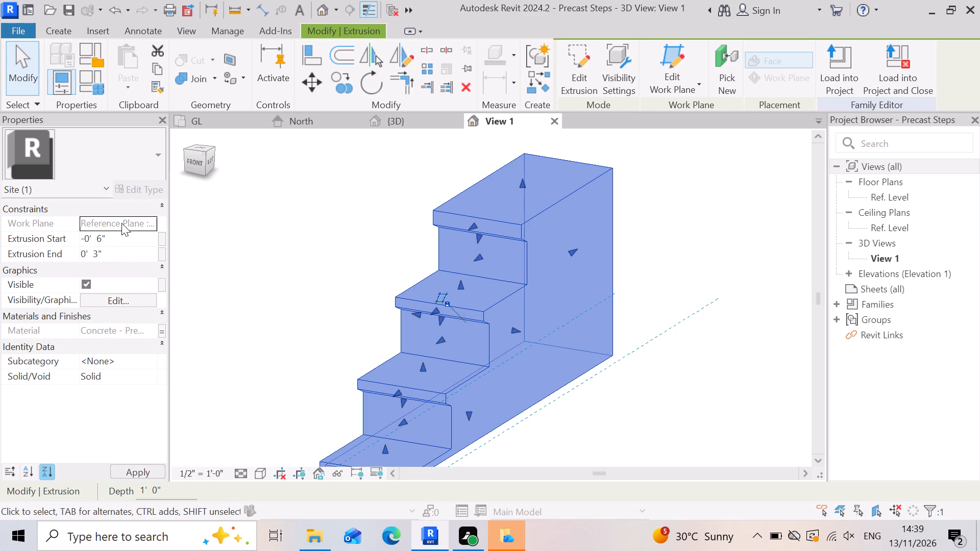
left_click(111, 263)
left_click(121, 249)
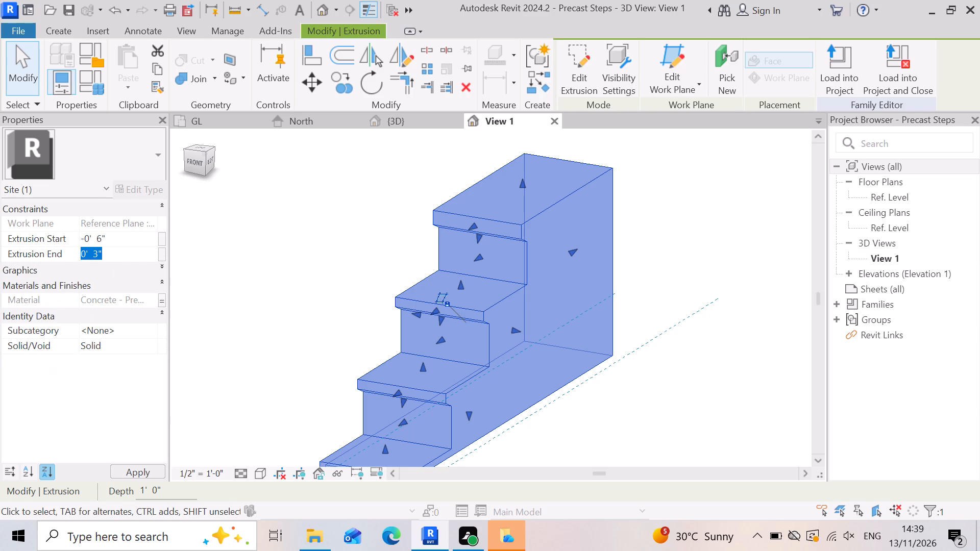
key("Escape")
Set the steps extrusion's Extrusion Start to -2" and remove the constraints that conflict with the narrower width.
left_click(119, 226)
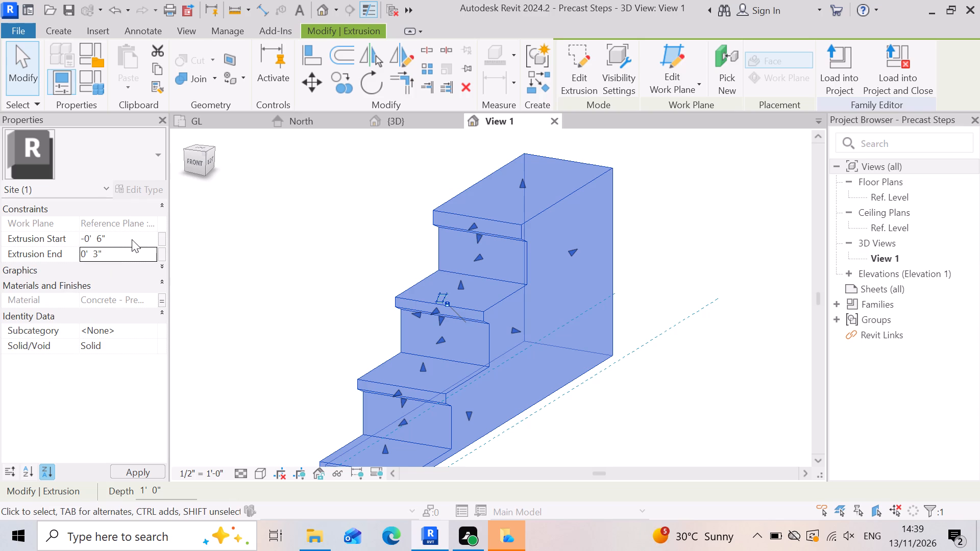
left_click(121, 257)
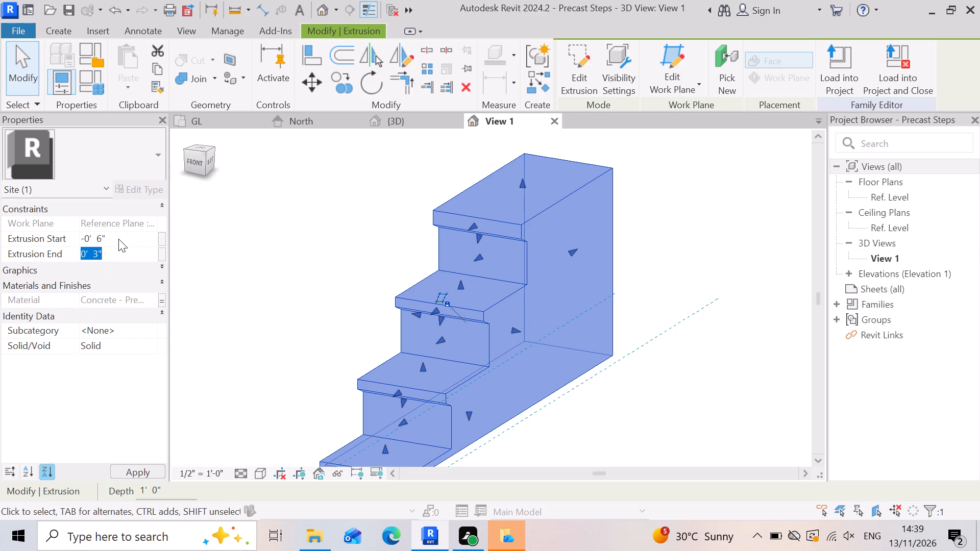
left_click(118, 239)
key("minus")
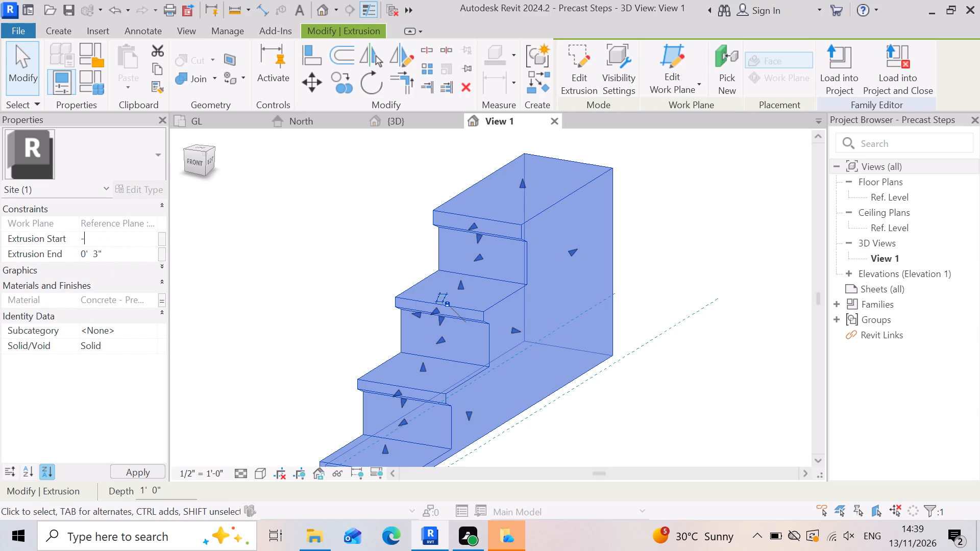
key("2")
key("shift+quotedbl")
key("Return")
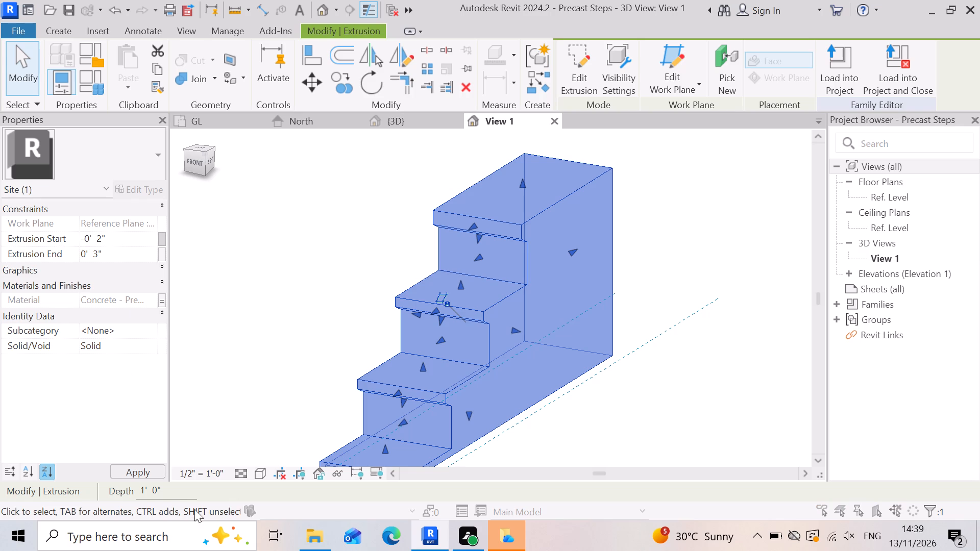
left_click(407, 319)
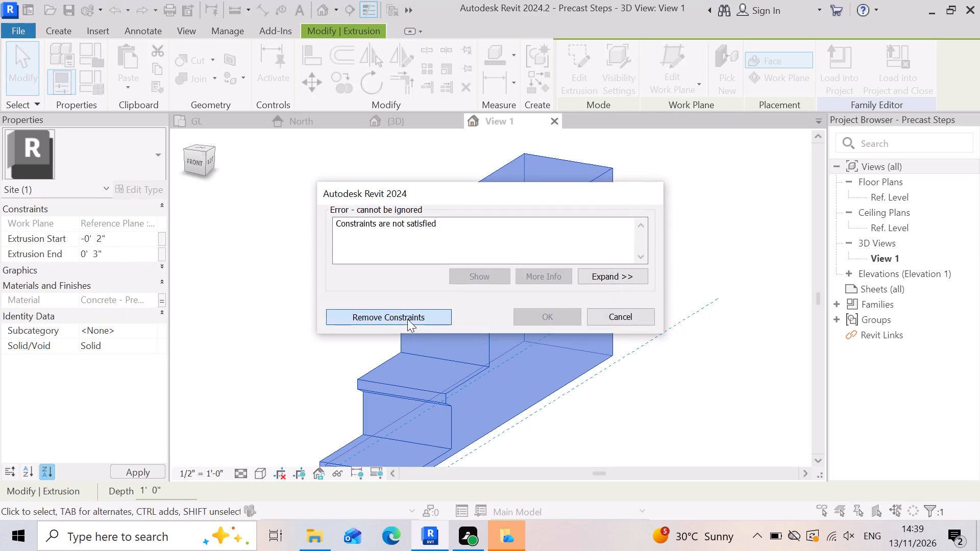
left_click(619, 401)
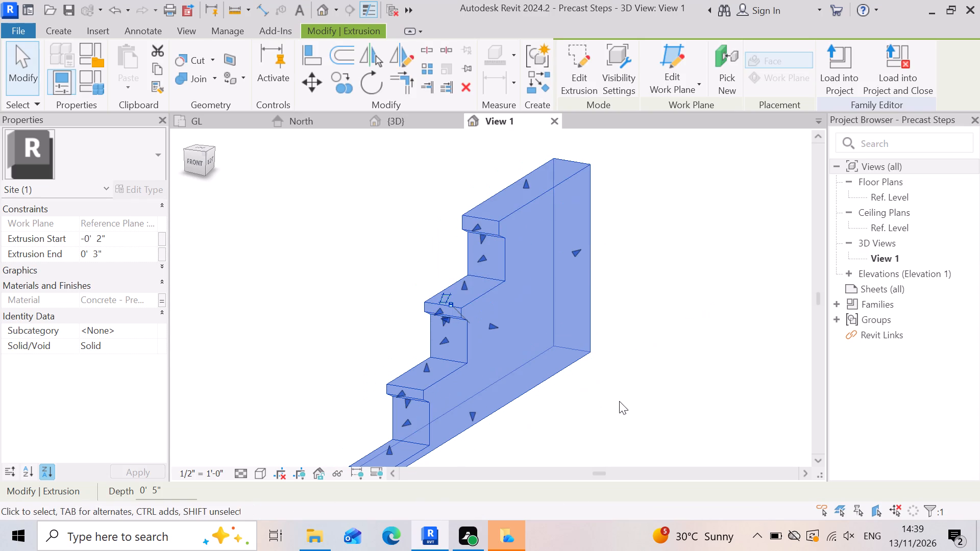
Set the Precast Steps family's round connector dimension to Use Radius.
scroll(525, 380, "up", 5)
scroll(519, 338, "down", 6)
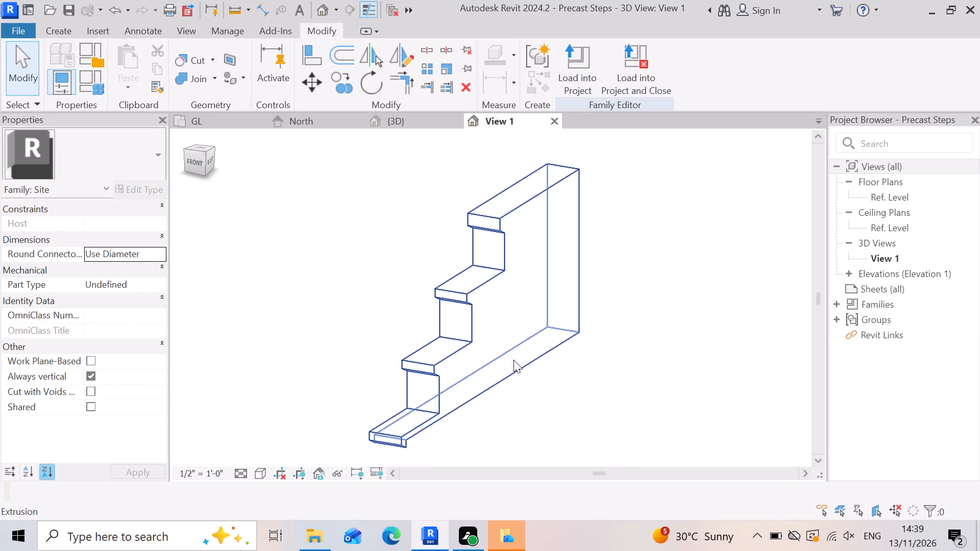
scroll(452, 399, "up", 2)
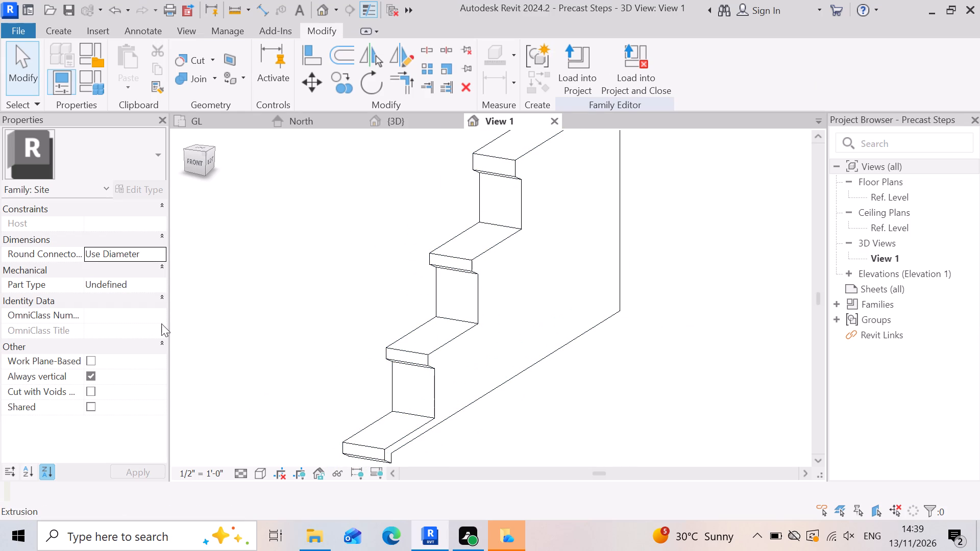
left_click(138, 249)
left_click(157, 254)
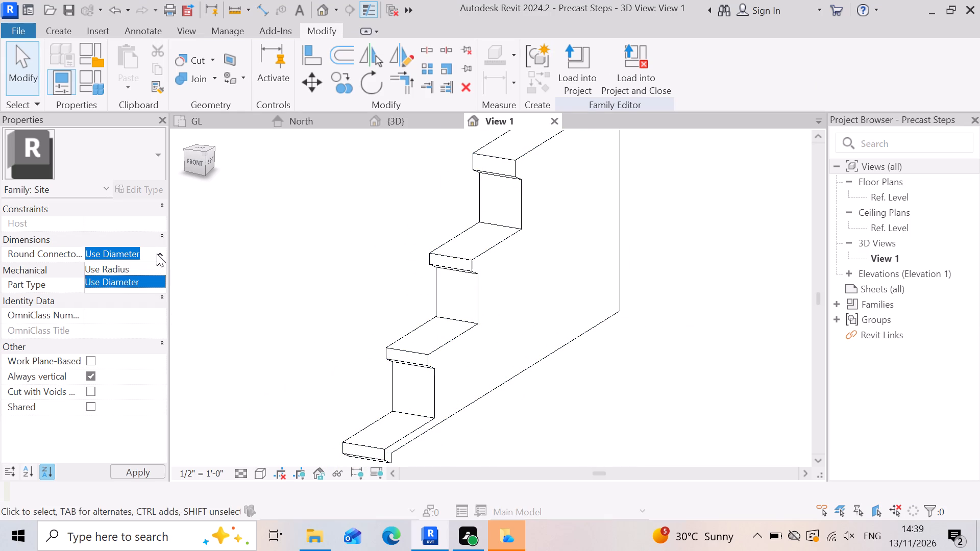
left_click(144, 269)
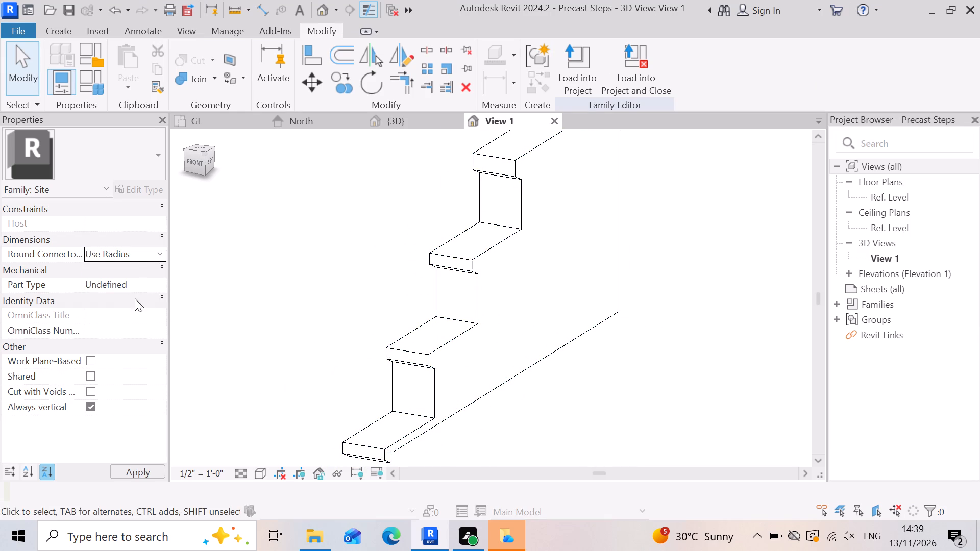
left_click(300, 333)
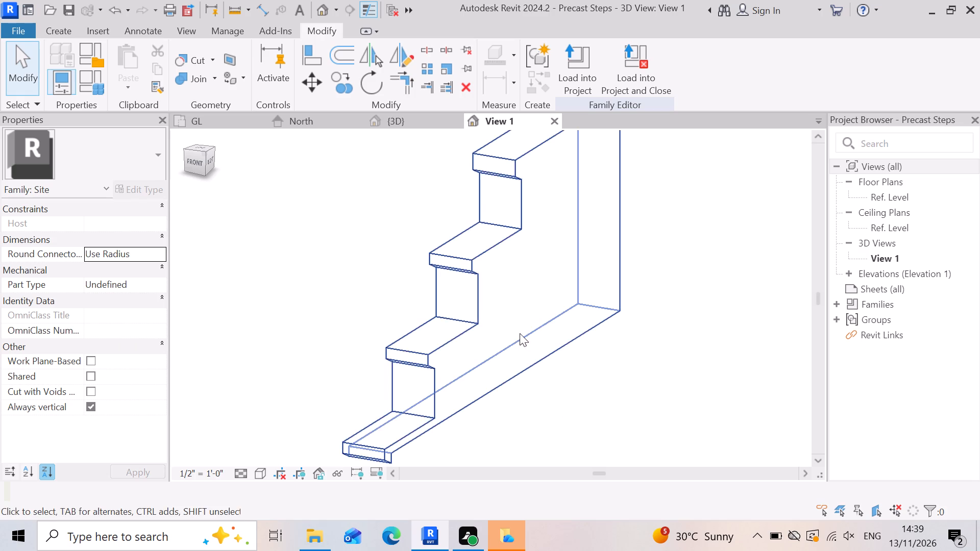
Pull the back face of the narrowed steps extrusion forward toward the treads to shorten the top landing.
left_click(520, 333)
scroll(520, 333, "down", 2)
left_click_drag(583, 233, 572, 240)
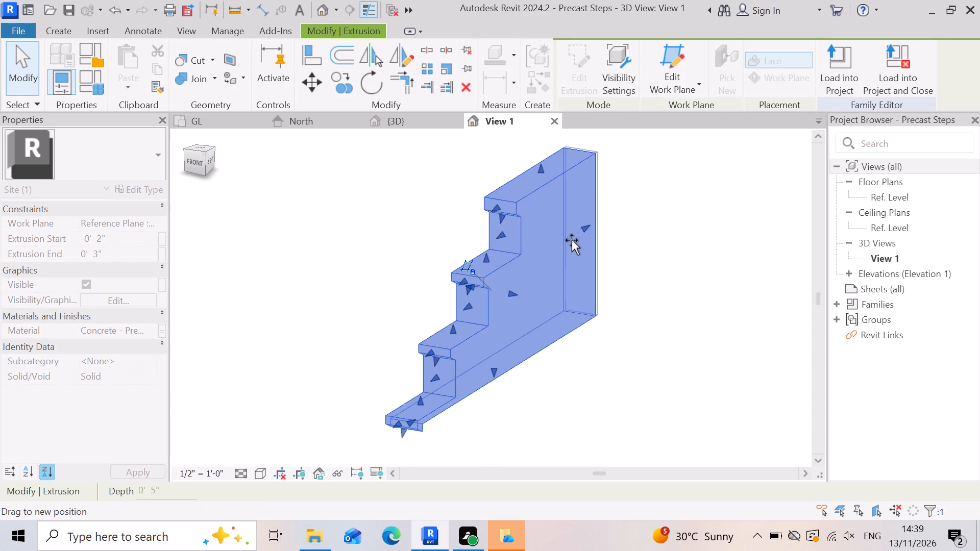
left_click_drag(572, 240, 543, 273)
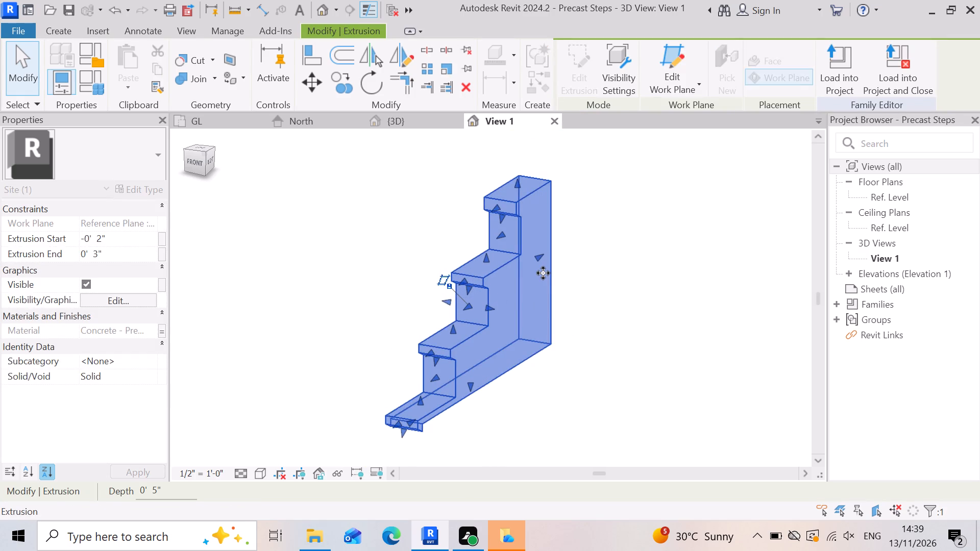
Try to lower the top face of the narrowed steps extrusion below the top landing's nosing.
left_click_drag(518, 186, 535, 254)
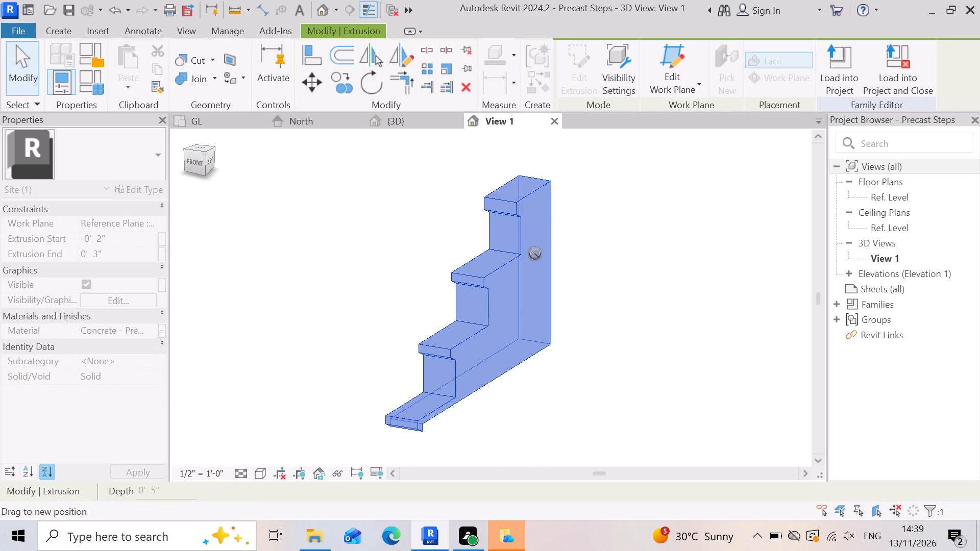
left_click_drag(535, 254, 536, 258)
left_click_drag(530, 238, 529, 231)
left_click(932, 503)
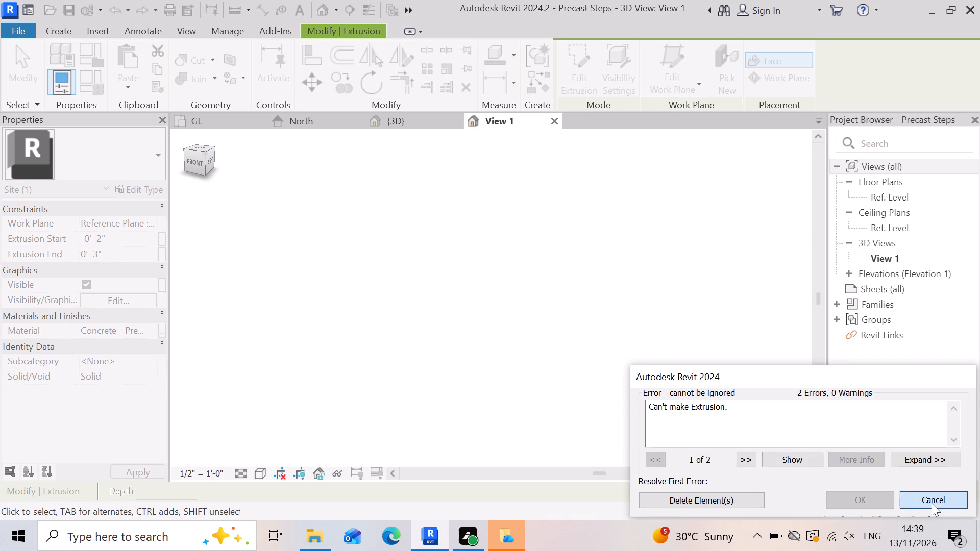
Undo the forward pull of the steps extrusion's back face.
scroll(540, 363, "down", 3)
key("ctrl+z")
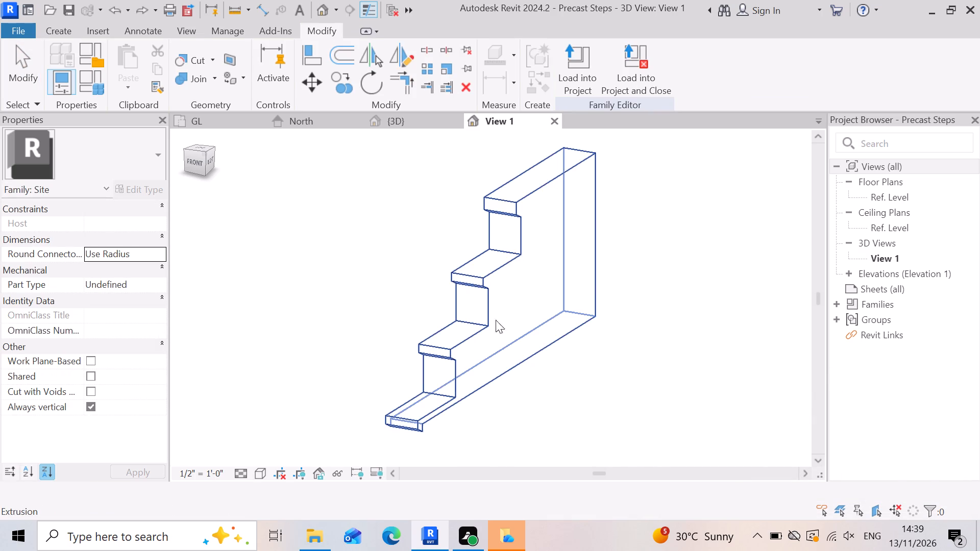
Close the Precast Steps family without saving its changes and return to the project's GL floor plan.
left_click(554, 125)
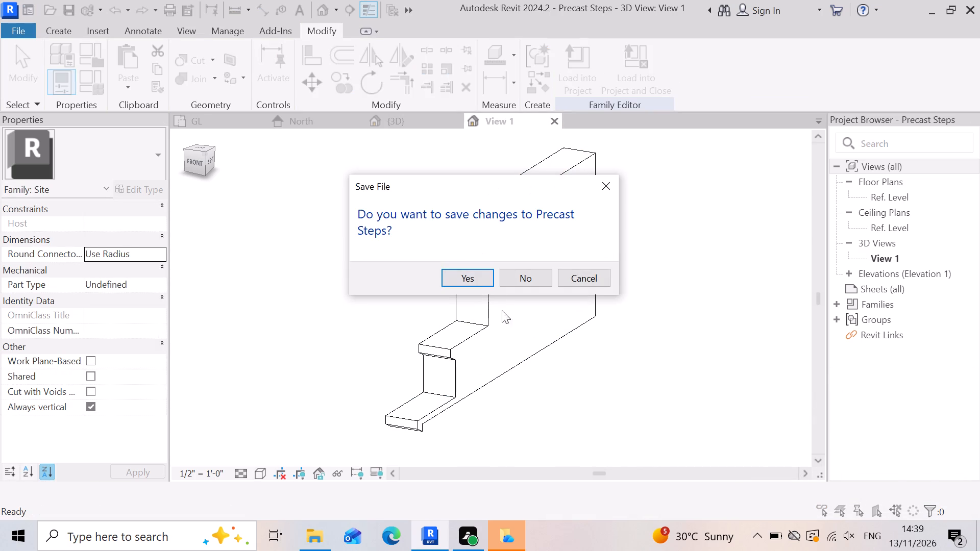
left_click(521, 274)
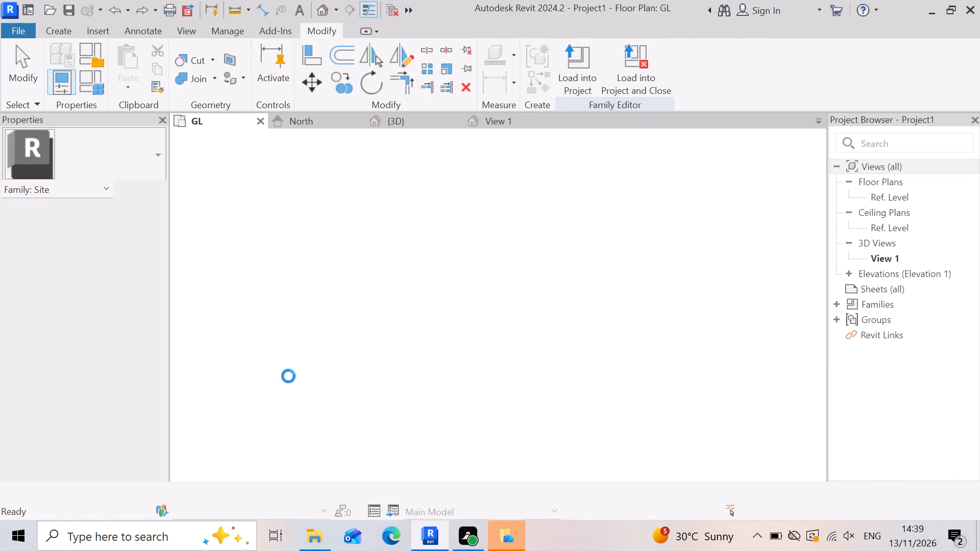
Switch to the 3D view and examine how the corner precast steps sit against the plinth and side wall.
scroll(438, 347, "down", 3)
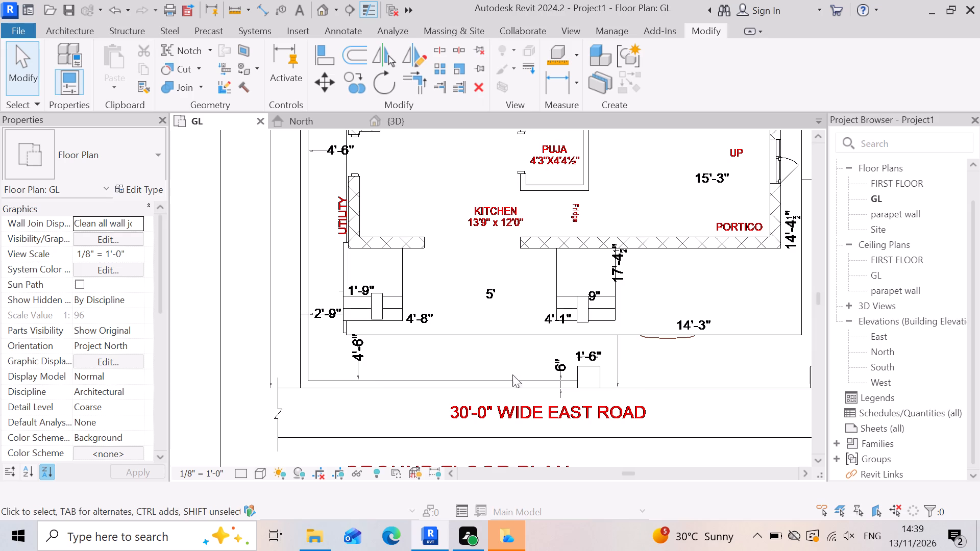
scroll(611, 293, "up", 2)
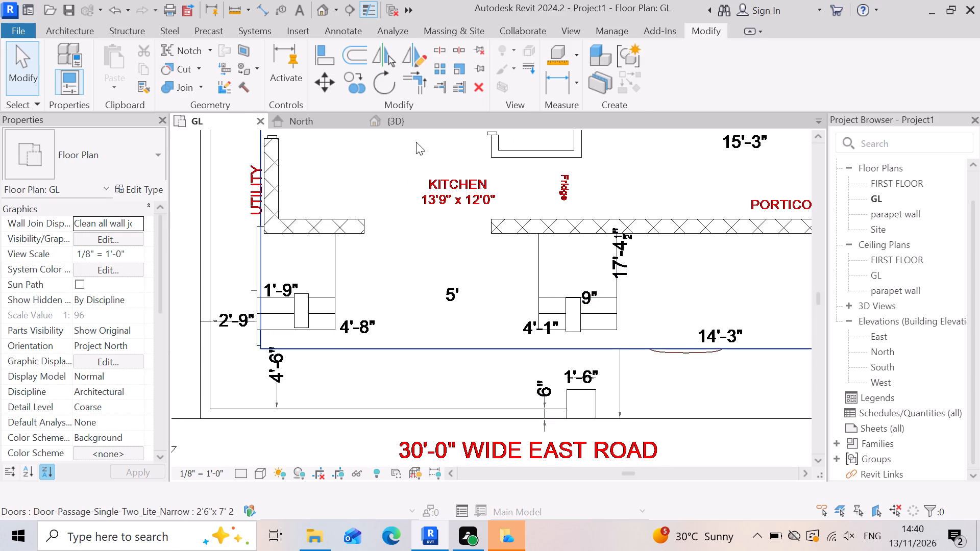
left_click(414, 122)
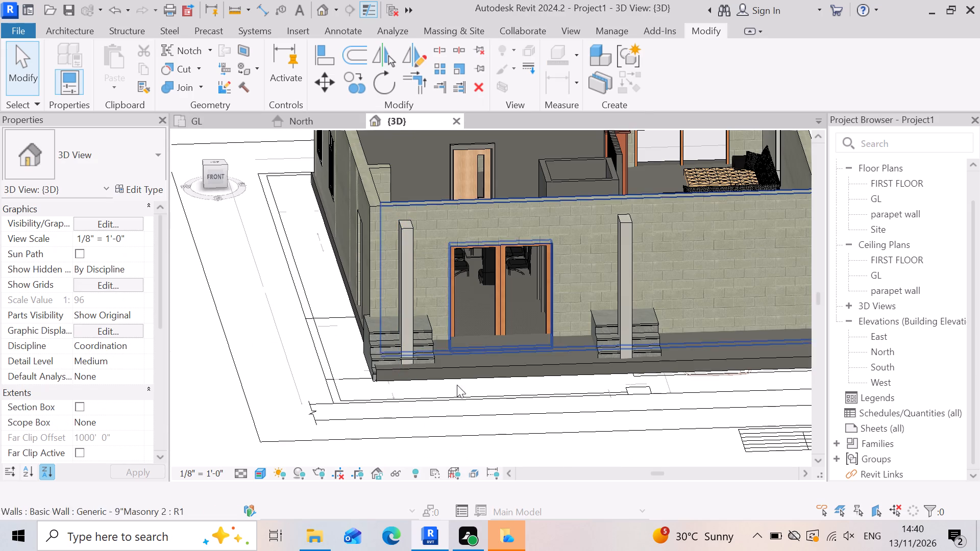
key("Escape")
scroll(380, 370, "up", 3)
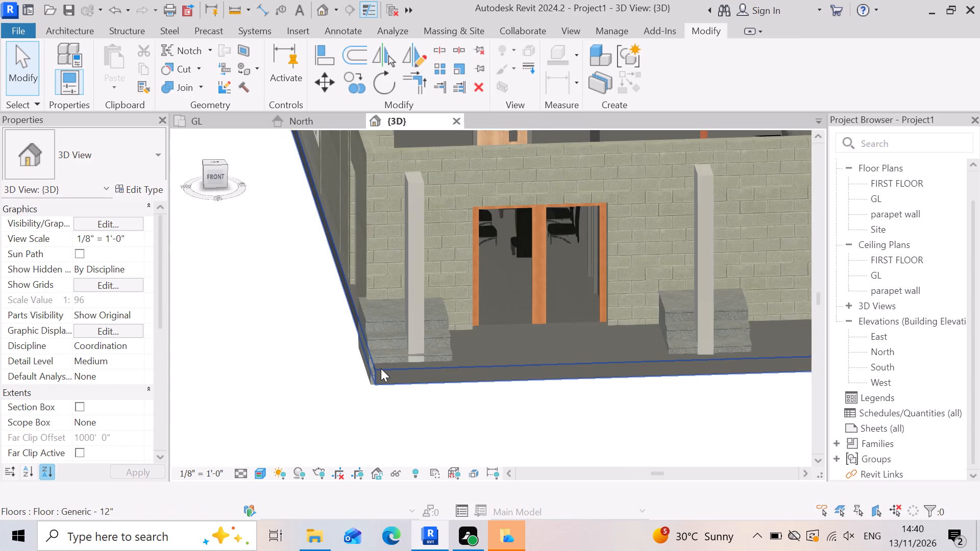
scroll(381, 368, "up", 2)
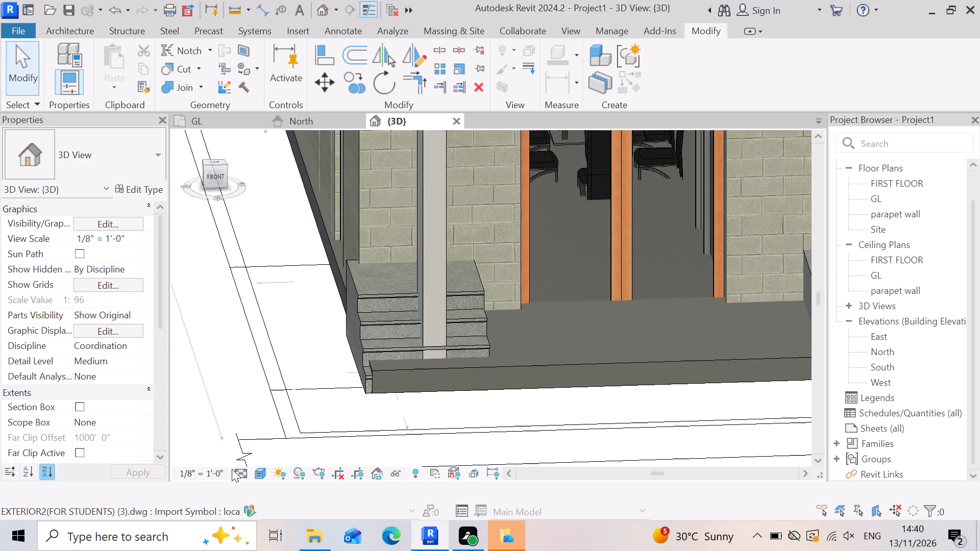
right_click_drag(244, 463, 318, 470, "shift")
scroll(380, 380, "down", 3)
scroll(406, 449, "up", 2)
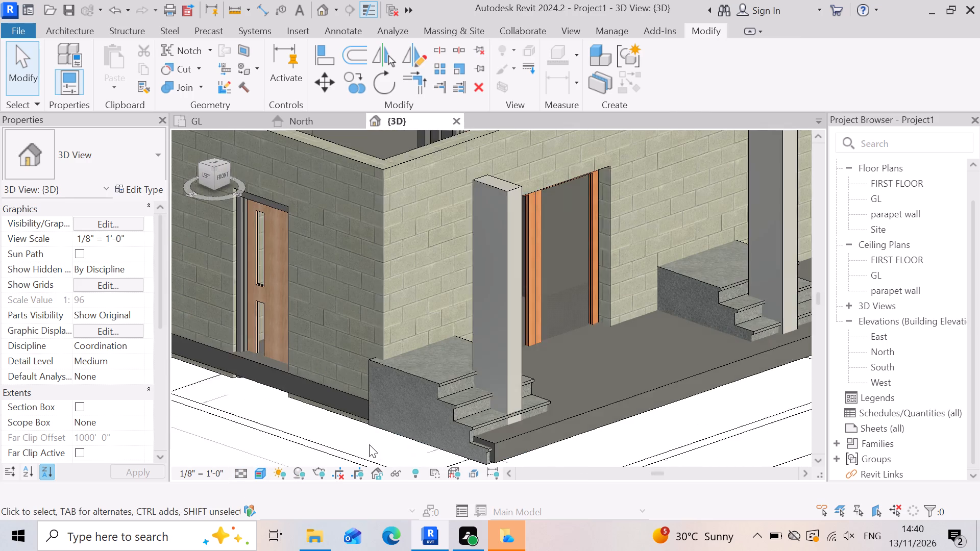
scroll(369, 435, "up", 11)
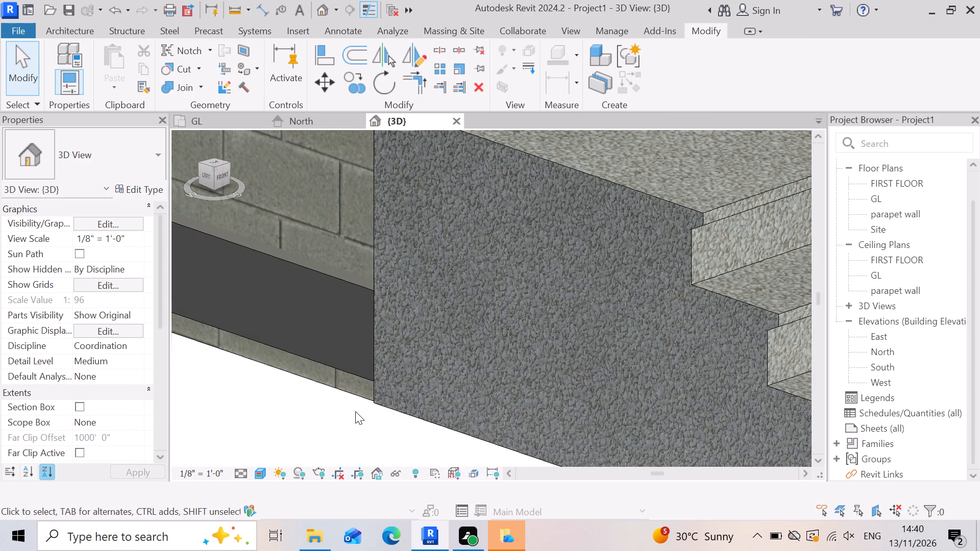
Set the corner precast steps' temporary dimension running along the side wall to 0.
left_click(395, 393)
scroll(398, 392, "down", 2)
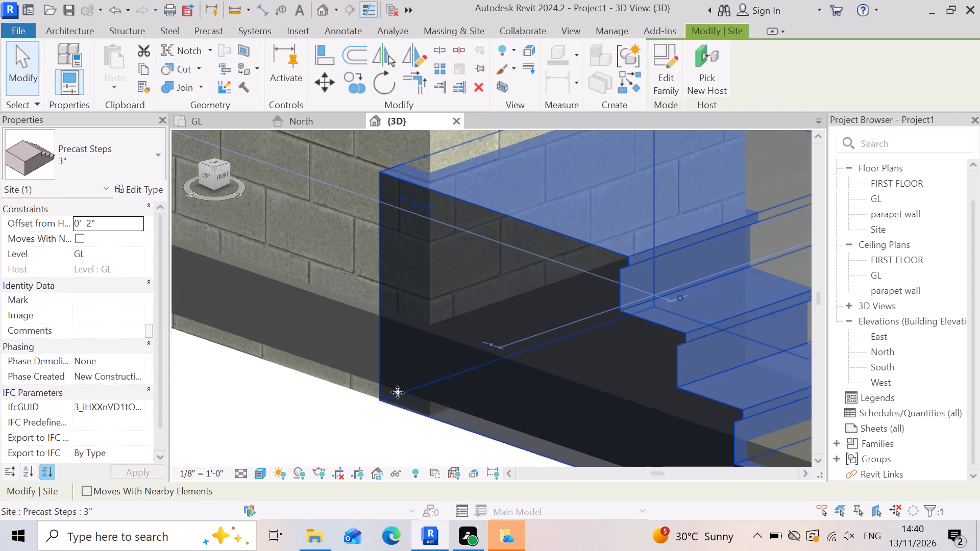
scroll(399, 392, "down", 2)
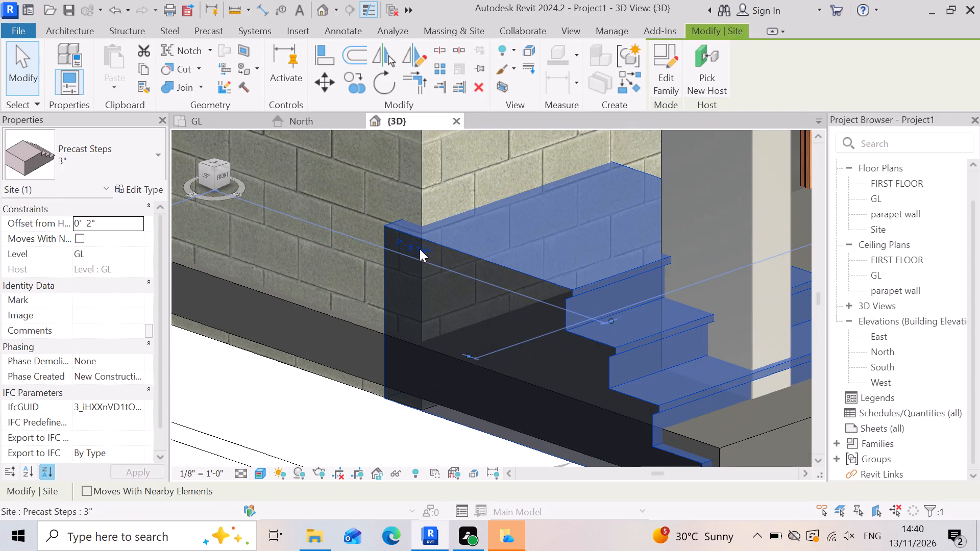
left_click(419, 249)
left_click(429, 269)
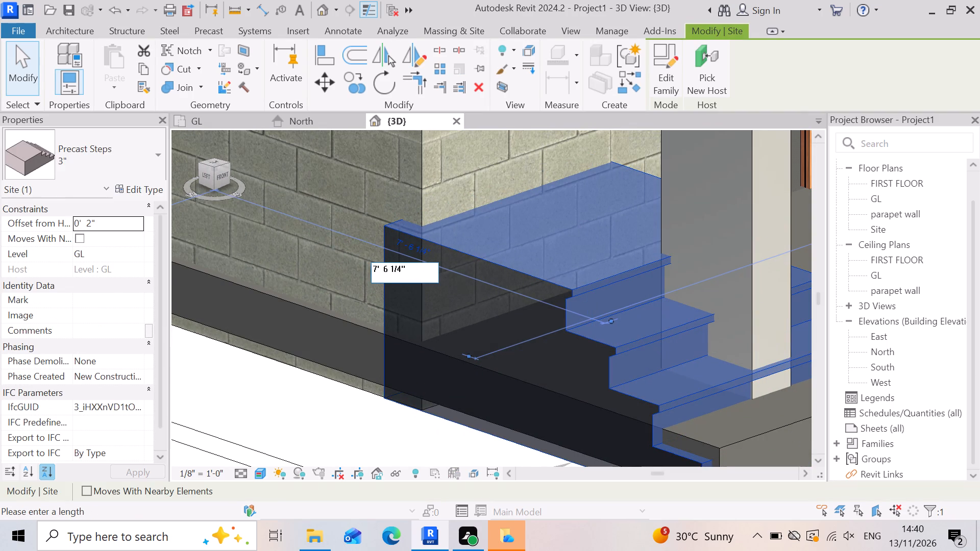
key("0")
key("BackSpace")
key("BackSpace")
key("BackSpace")
key("BackSpace")
key("BackSpace")
key("BackSpace")
key("BackSpace")
key("BackSpace")
key("BackSpace")
key("BackSpace")
key("BackSpace")
key("BackSpace")
key("BackSpace")
key("BackSpace")
key("BackSpace")
key("0")
key("Return")
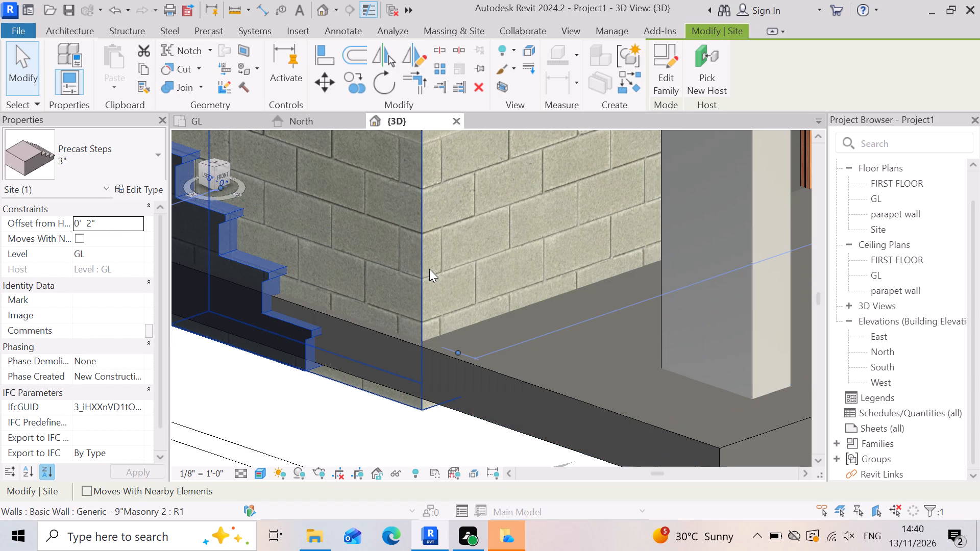
scroll(481, 306, "down", 3)
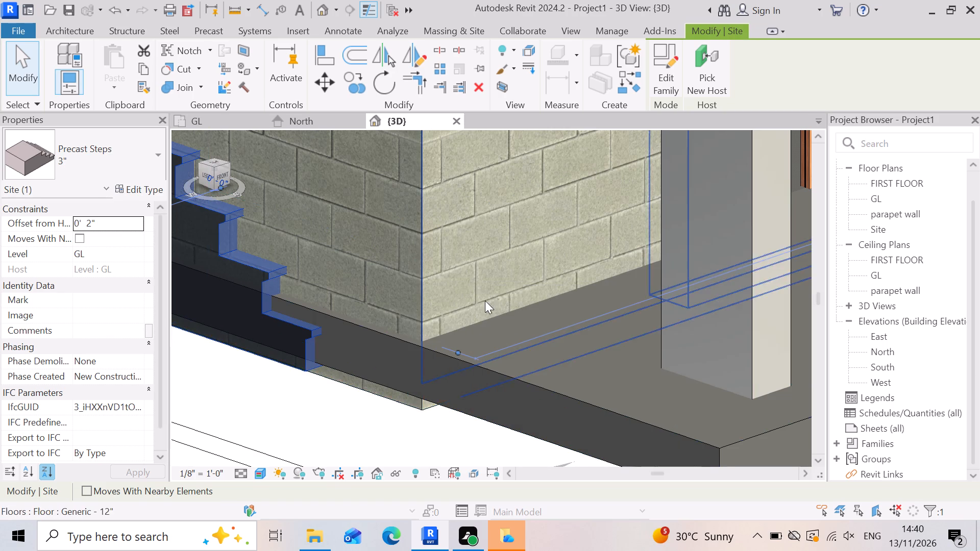
scroll(485, 300, "down", 6)
left_click(313, 382)
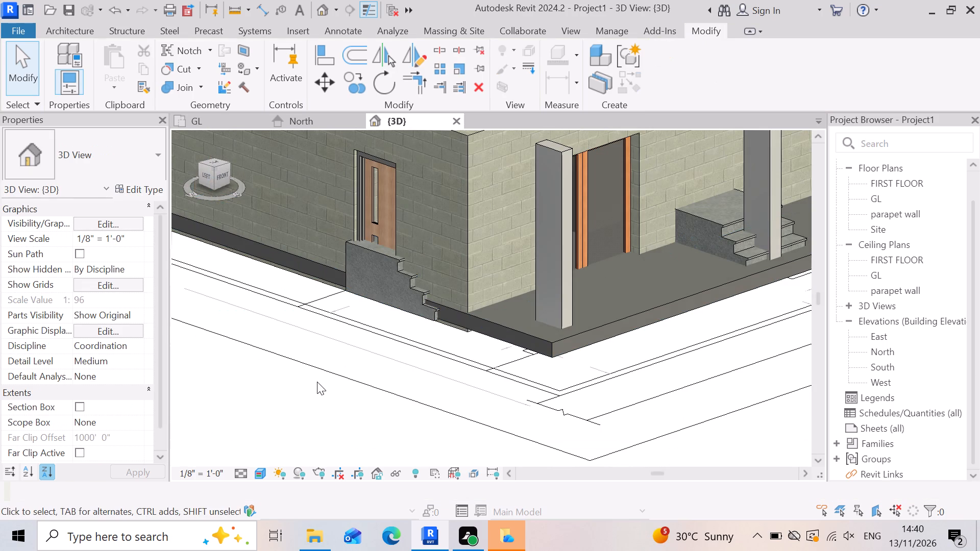
Nudge the relocated precast steps inward toward the side wall beside the side door.
scroll(458, 275, "up", 2)
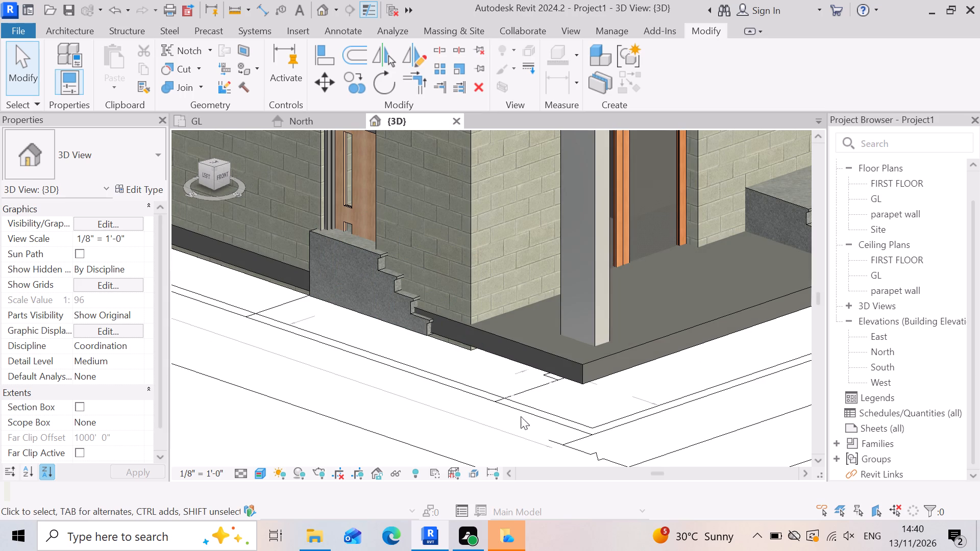
left_click(393, 315)
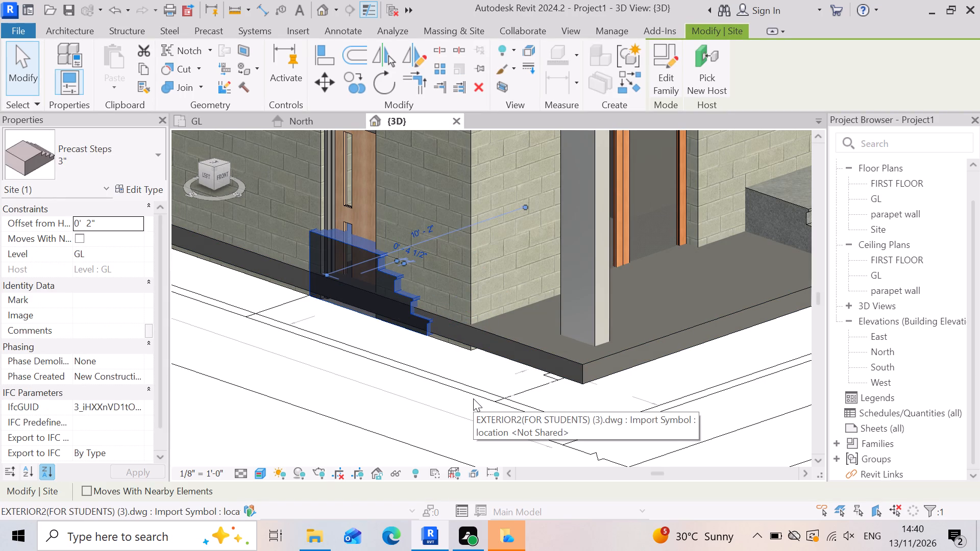
key("Right")
key("Right")
key("Right")
key("Right")
key("Right")
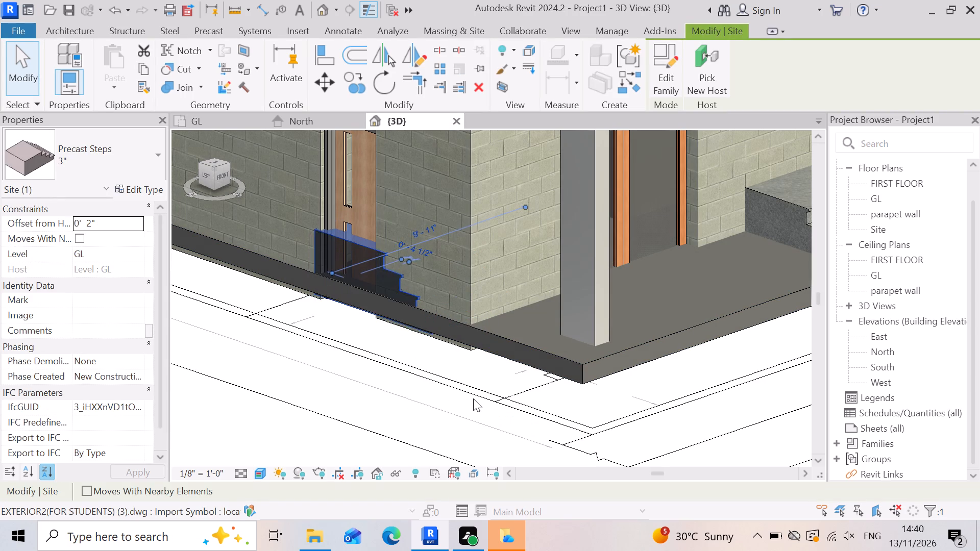
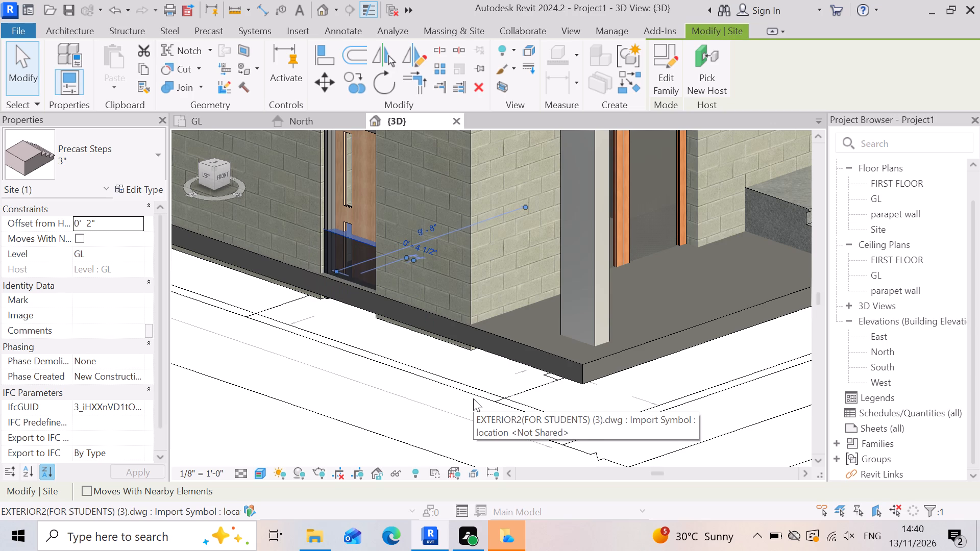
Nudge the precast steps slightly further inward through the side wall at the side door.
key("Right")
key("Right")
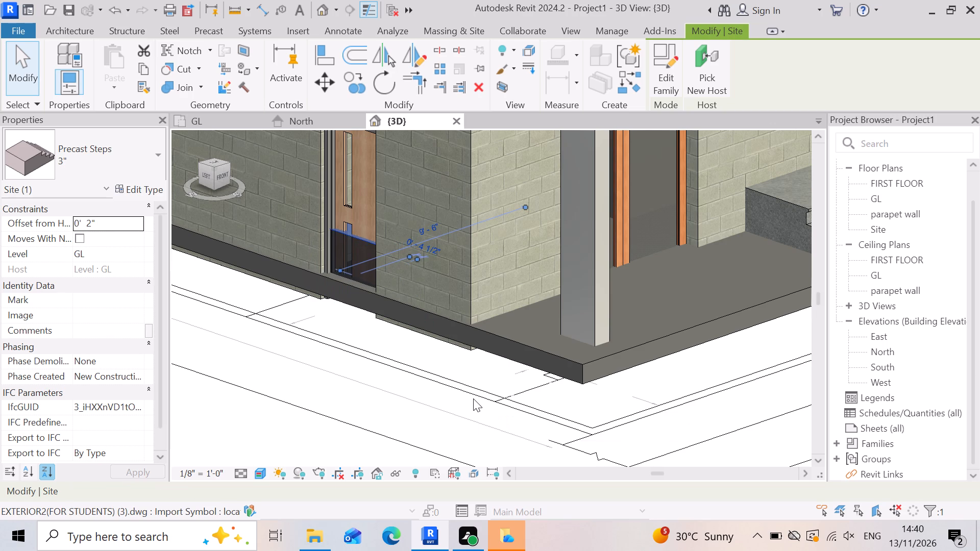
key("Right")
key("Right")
Nudge the precast steps along the side wall toward the front corner, to about 2' 6 1/2" on the temporary dimension along the wall.
key("Down")
key("Down")
key("Down")
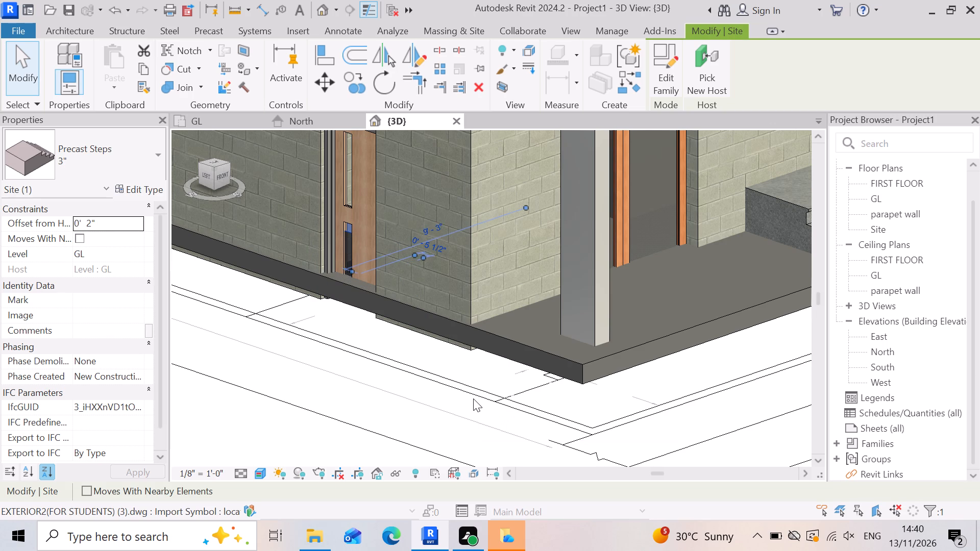
key("Down")
key("Down")
key("Down")
key("Down")
key("Down")
key("Down")
key("Down")
key("Down")
key("Down")
key("Down")
key("Down")
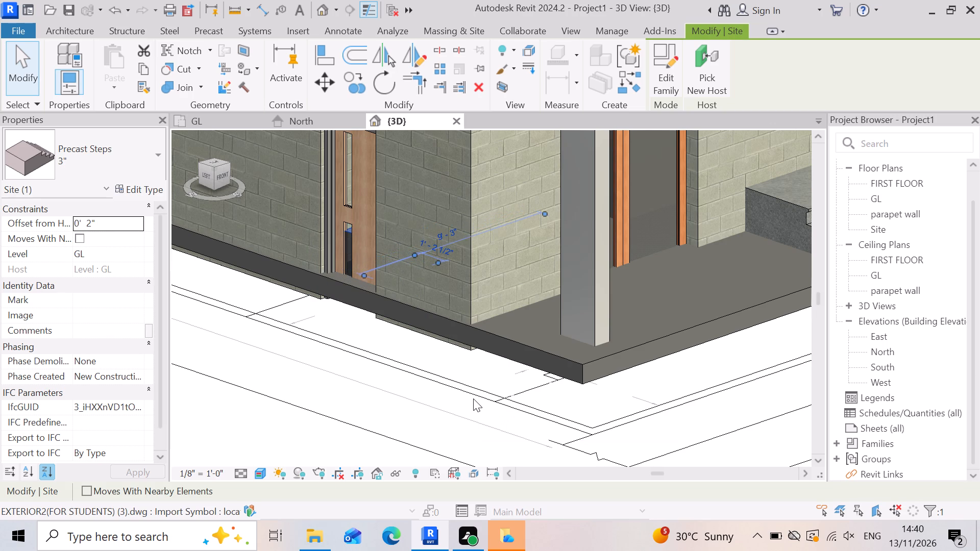
key("Down")
key("Down")
key("Down")
key("Down")
key("Down")
key("Down")
key("Down")
key("Down")
key("Down")
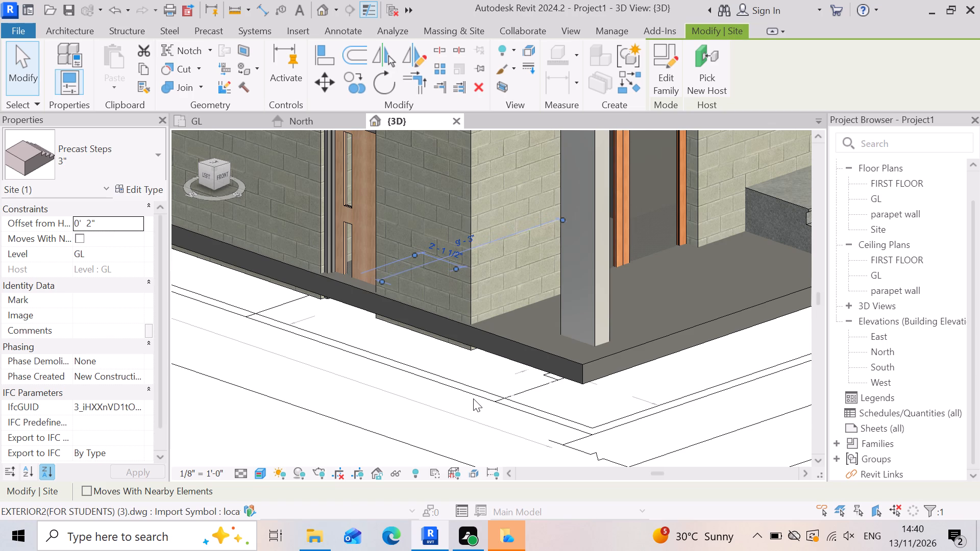
key("Down")
key("Down")
key("Down")
Nudge the precast steps outward from the side wall so they project past the plinth edge beside the side door.
key("Left")
key("Left")
key("Left")
key("Left")
key("Left")
key("Left")
key("Left")
key("Left")
key("Left")
key("Left")
key("Left")
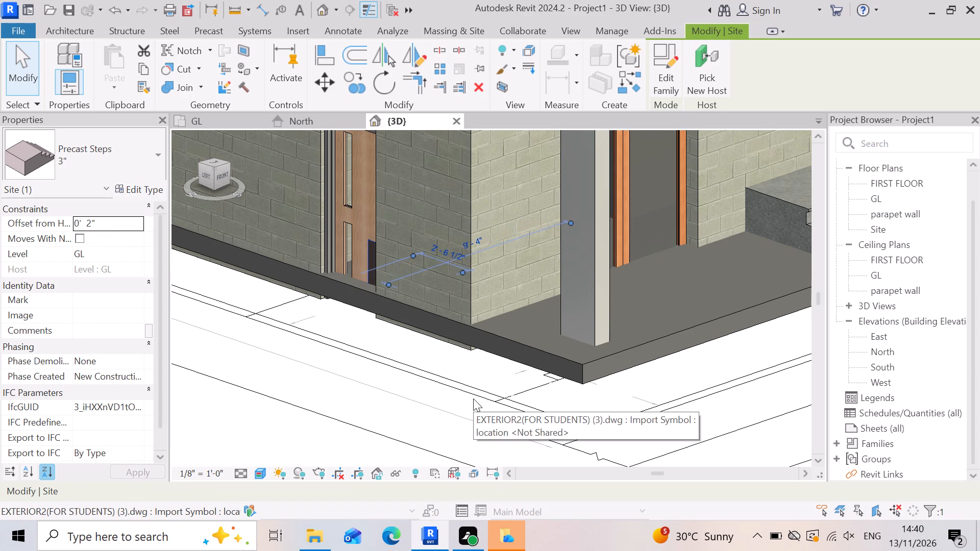
key("Left")
key("Left")
key("Left")
key("Left")
key("Left")
key("Left")
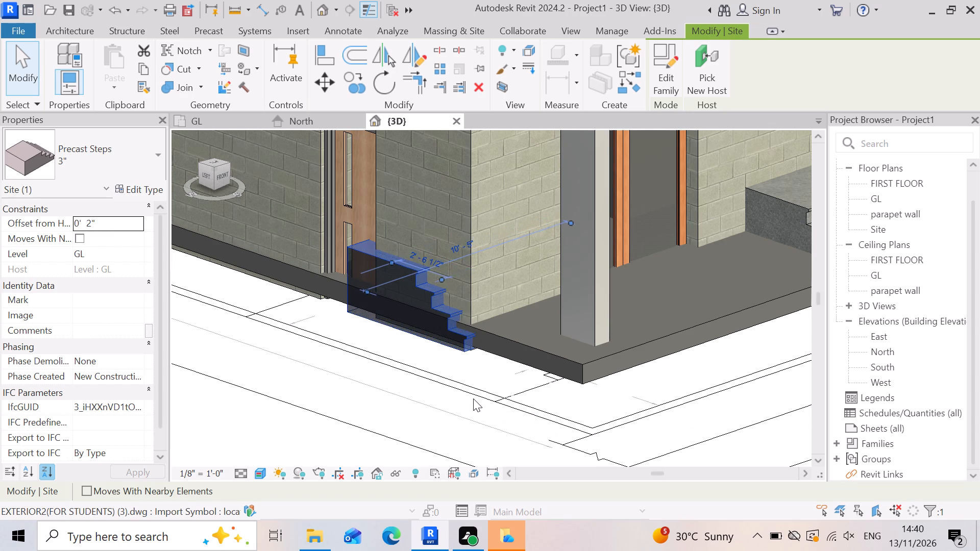
key("Left")
key("Left")
key("Left")
key("Left")
key("Left")
key("Left")
key("Left")
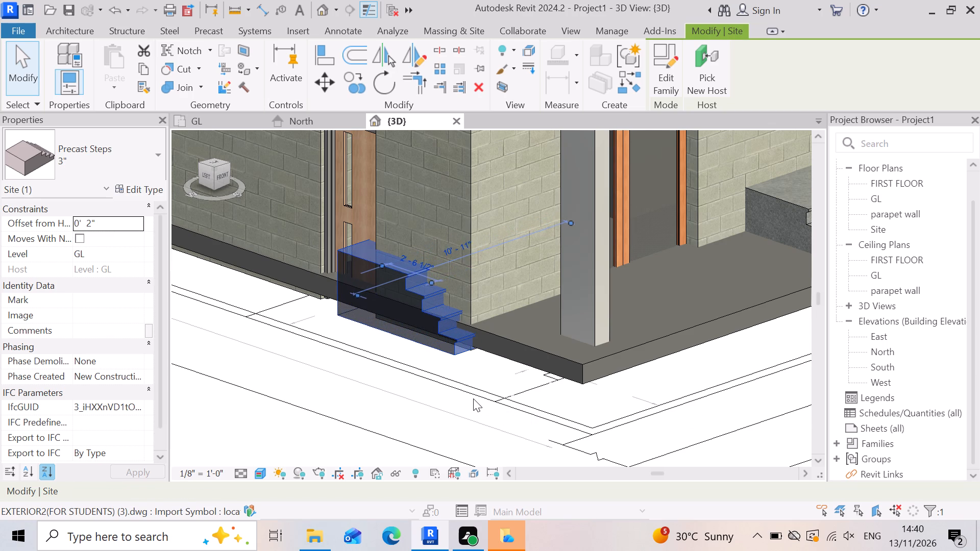
key("Left")
key("Left")
key("Left")
key("Left")
key("Left")
key("Left")
key("Left")
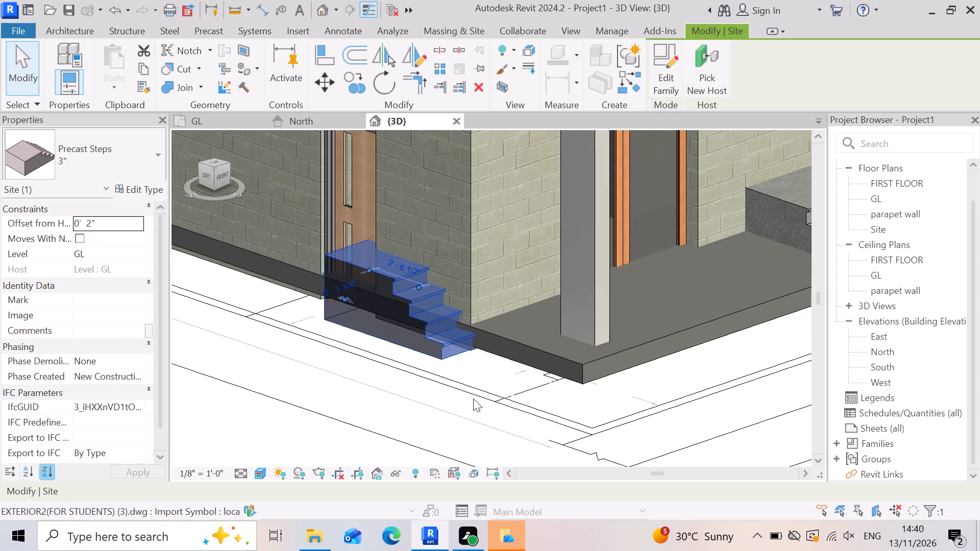
key("Left")
key("Left")
key("Left")
key("Left")
key("Left")
key("Left")
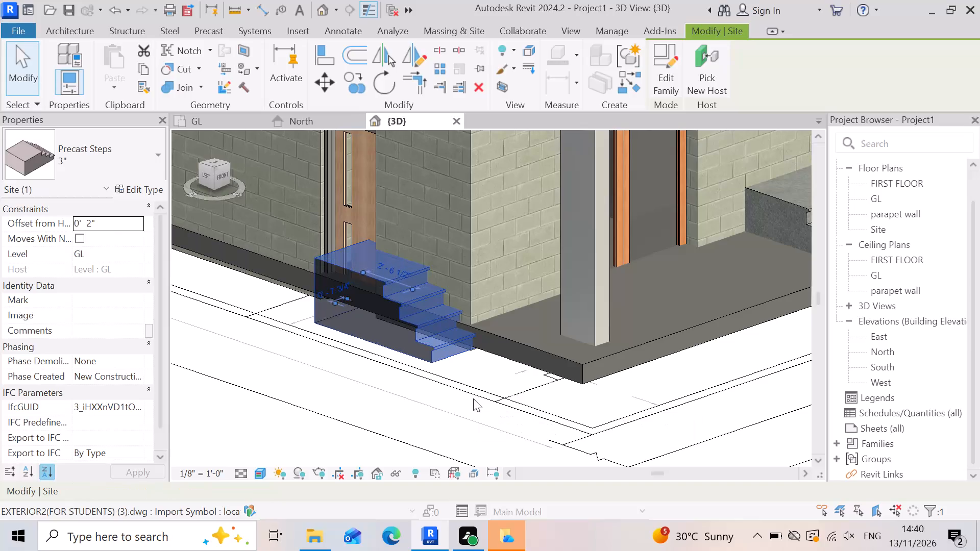
key("Left")
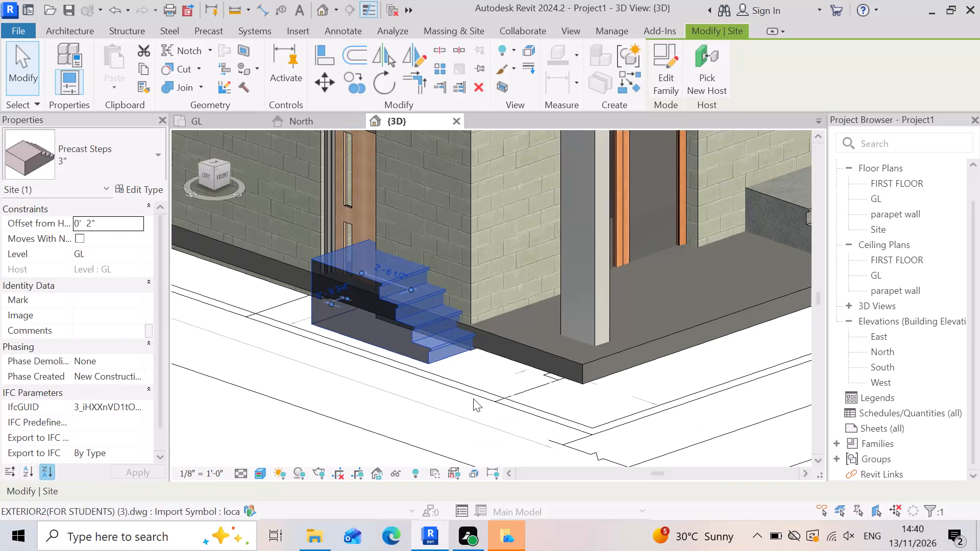
key("Left")
key("Left")
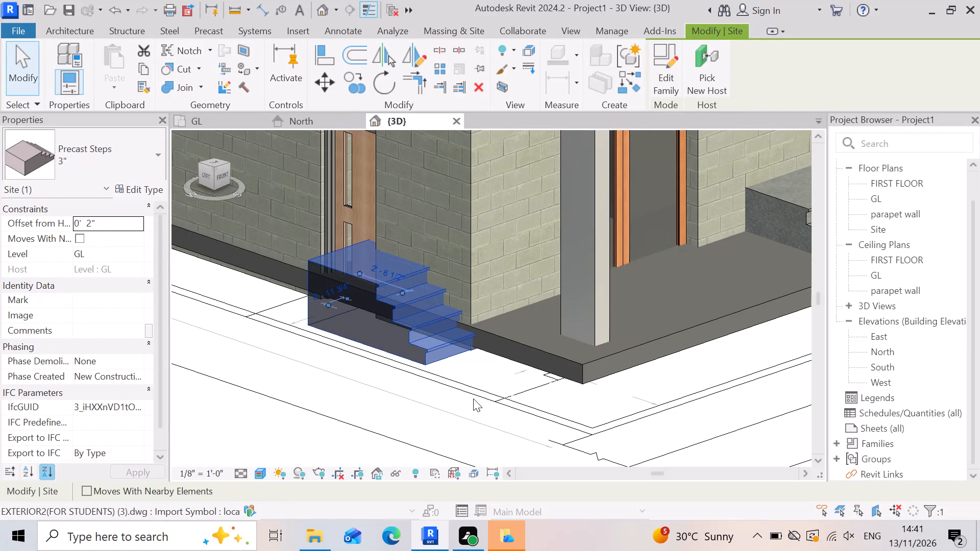
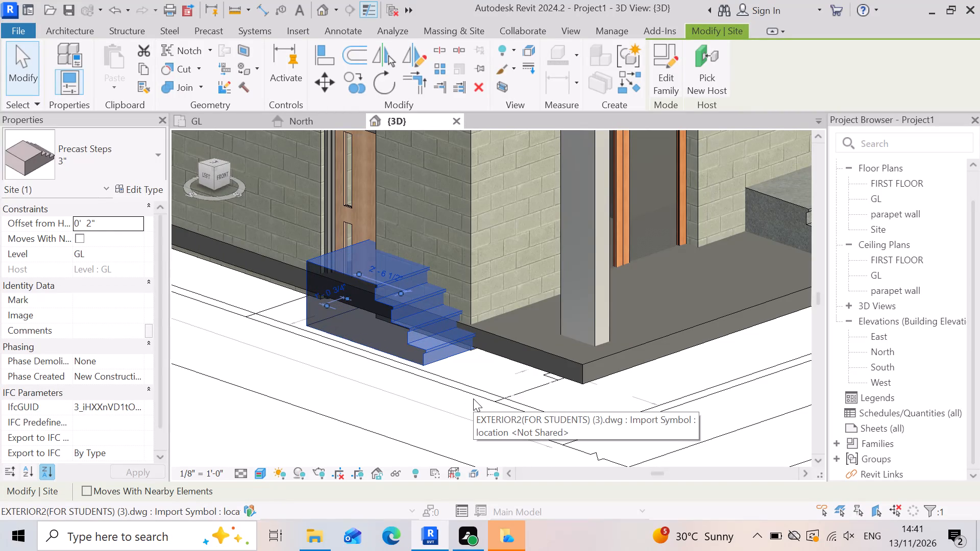
Nudge the precast steps along the side wall to the plinth's front corner, to about 9' 2 1/2" on the temporary dimension along the wall.
key("Down")
key("Down")
key("Down")
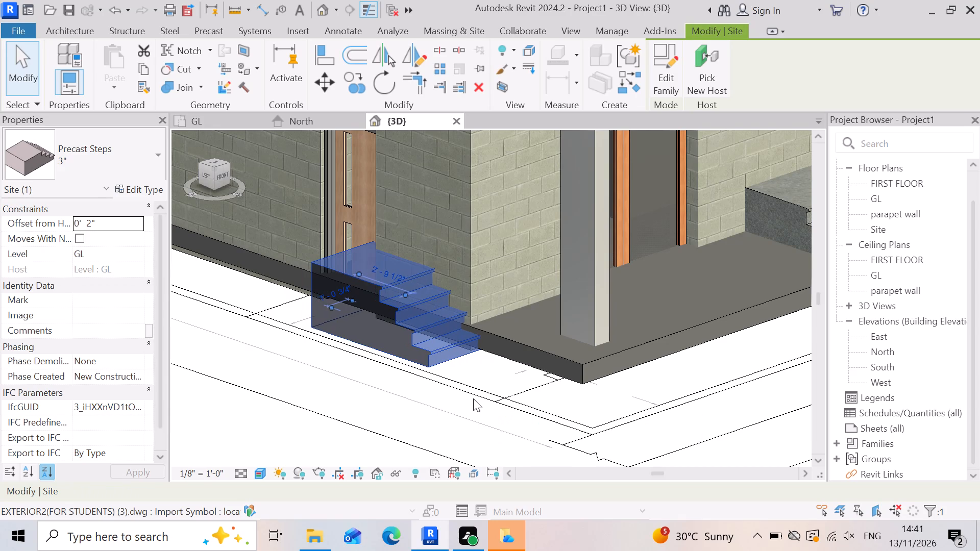
key("Down")
key("Down")
key("Down")
key("Down")
key("Down")
key("Down")
key("Down")
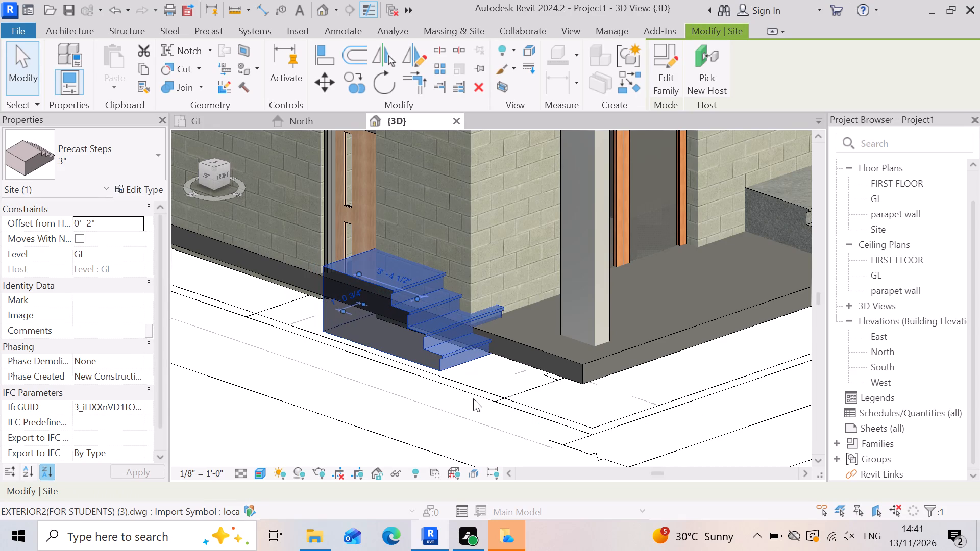
key("Down")
key("Down")
key("Down")
key("Down")
key("Down")
key("Down")
key("Down")
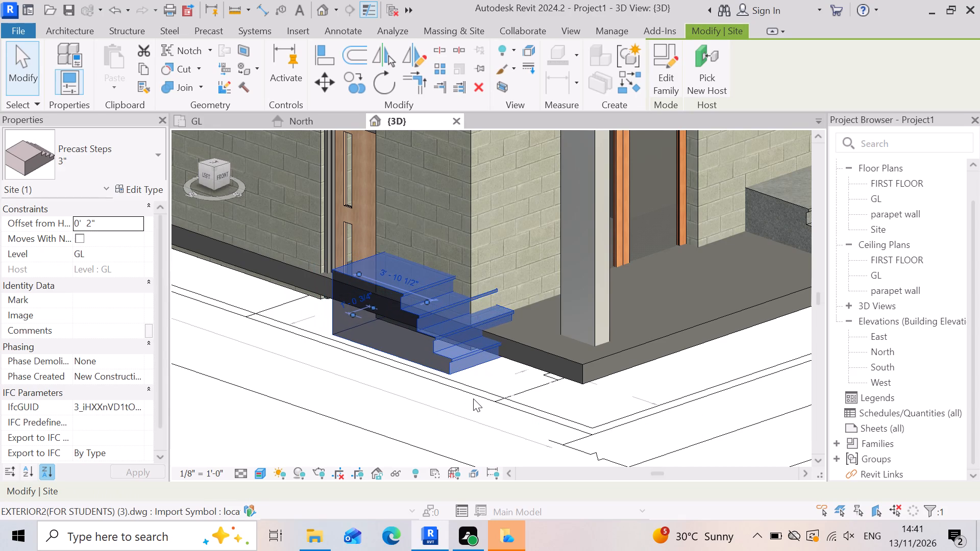
key("Down")
key("Down")
key("Down")
key("Down")
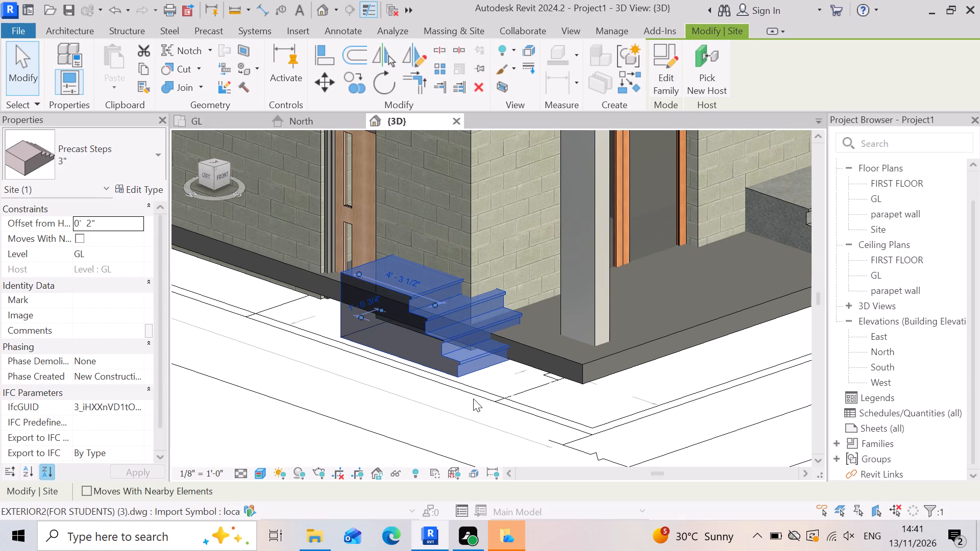
key("Down")
key("Down")
key("Down")
key("Down")
key("Down")
key("Down")
key("Down")
key("Down")
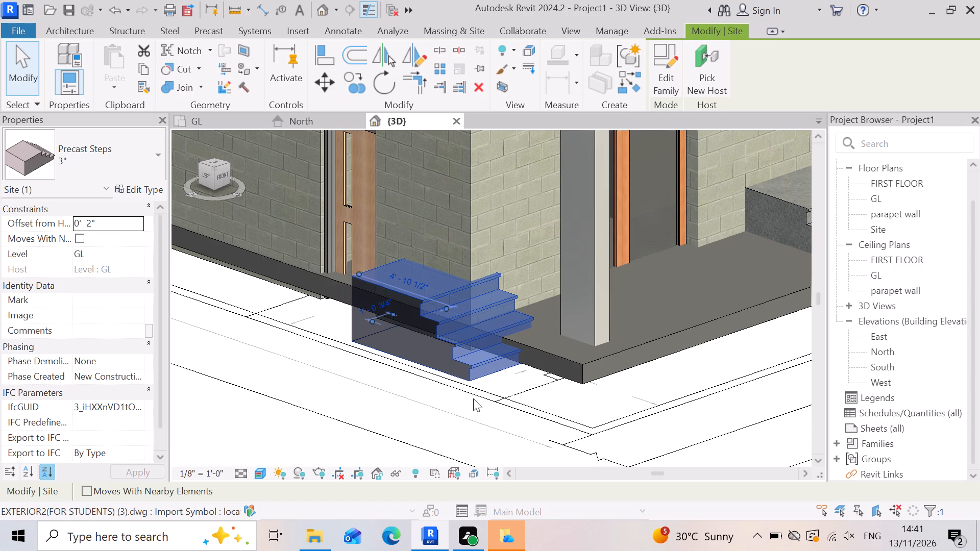
key("Down")
key("Down")
key("Down")
key("Down")
key("Down")
key("Down")
key("Down")
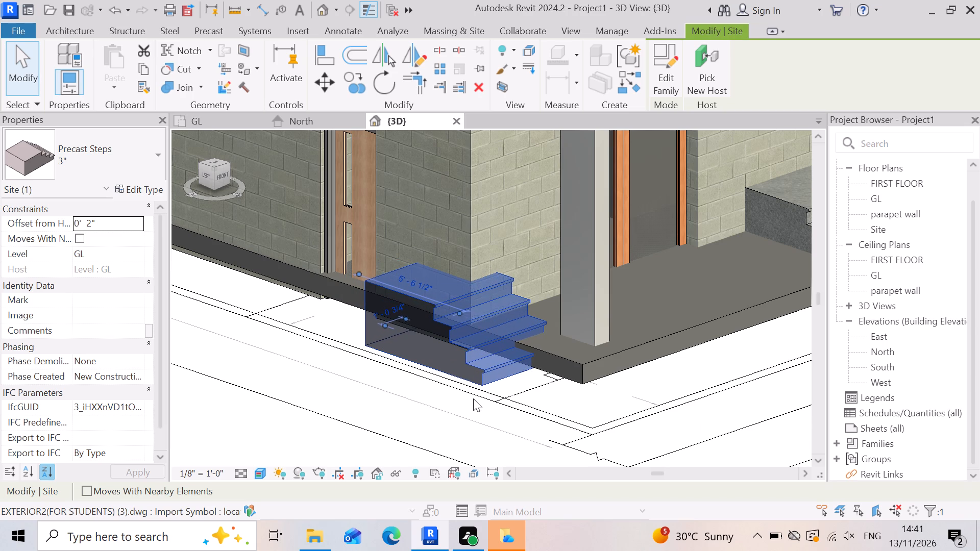
key("Down")
key("Down")
key("Down")
key("Down")
key("Down")
key("Down")
key("Down")
key("Down")
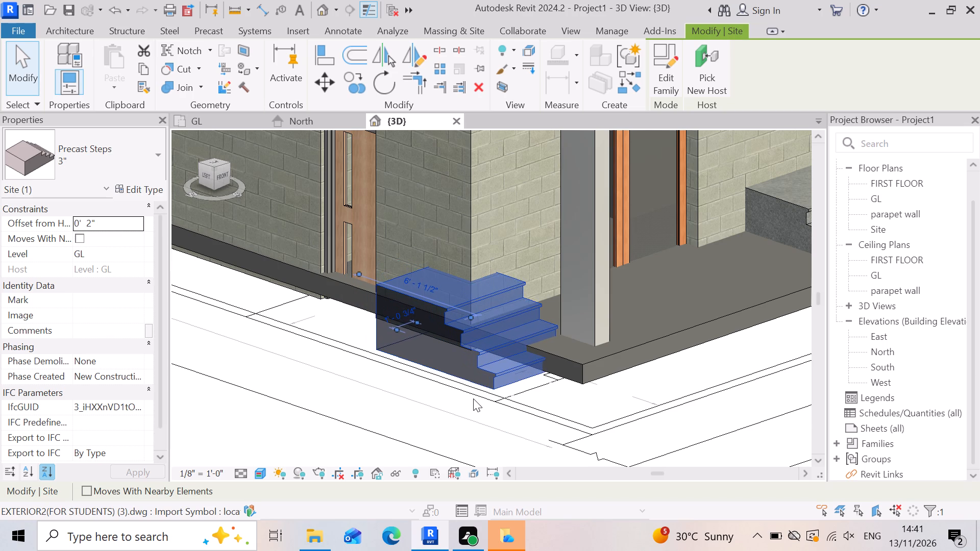
key("Down")
key("Down")
key("Down")
key("Down")
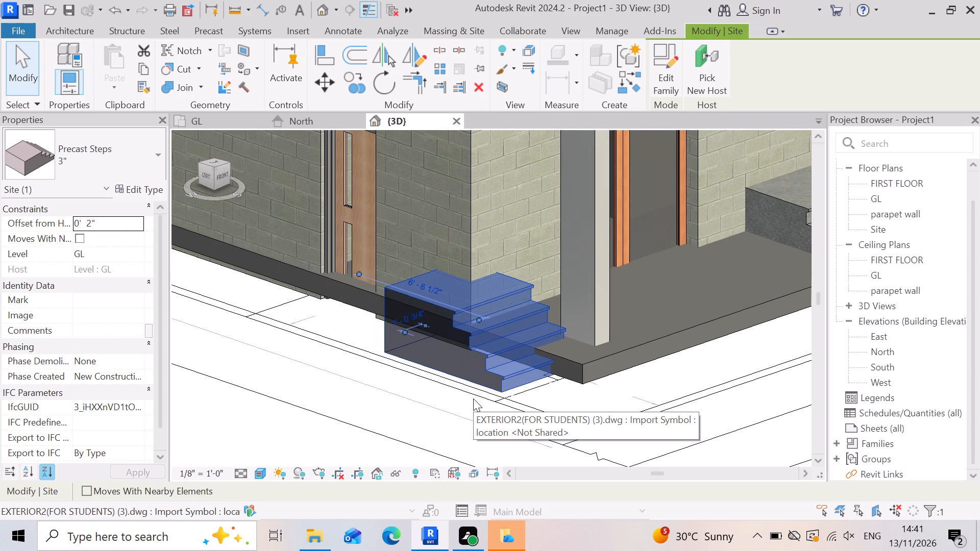
key("Down")
key("Down")
key("Down")
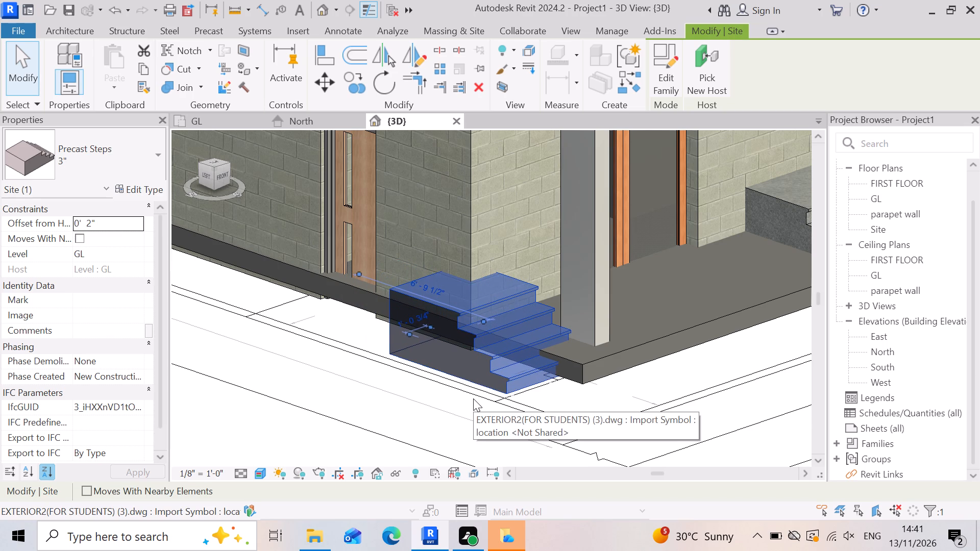
key("Down")
key("Down")
key("Down")
key("Down")
key("Down")
key("Down")
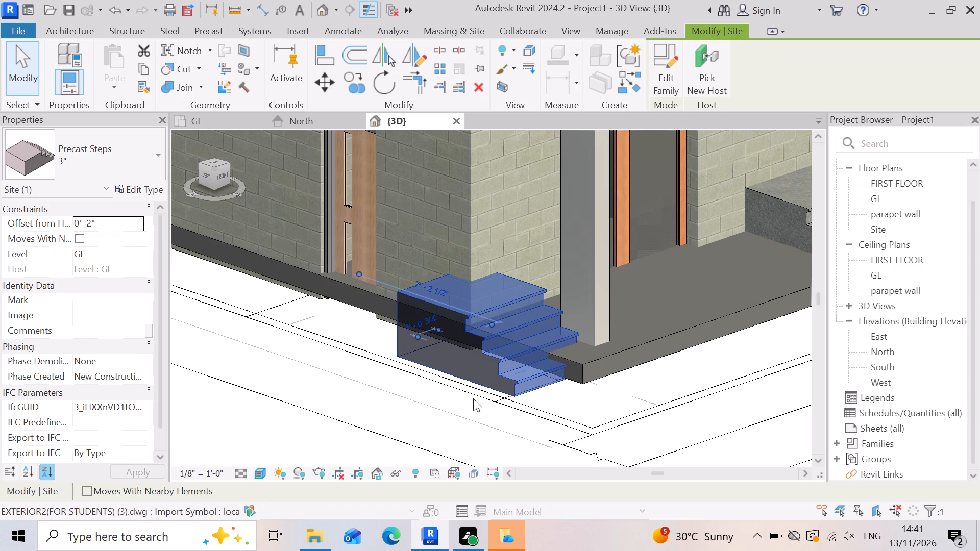
key("Down")
key("Down")
key("Down")
key("Down")
key("Down")
key("Down")
key("Down")
key("Down")
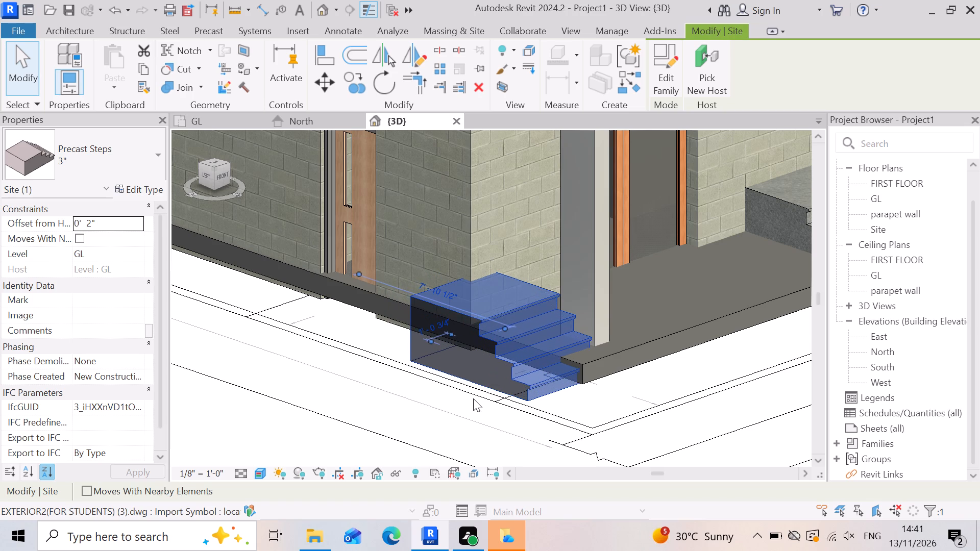
key("Down")
key("Down")
key("Down")
key("Down")
key("Down")
key("Down")
key("Down")
key("Down")
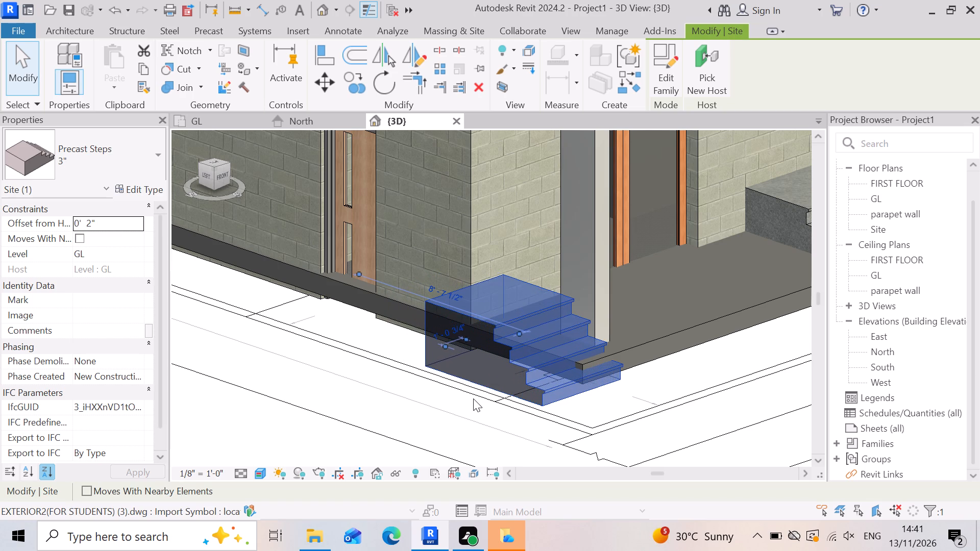
key("Down")
key("Down")
key("Down")
key("Down")
key("Down")
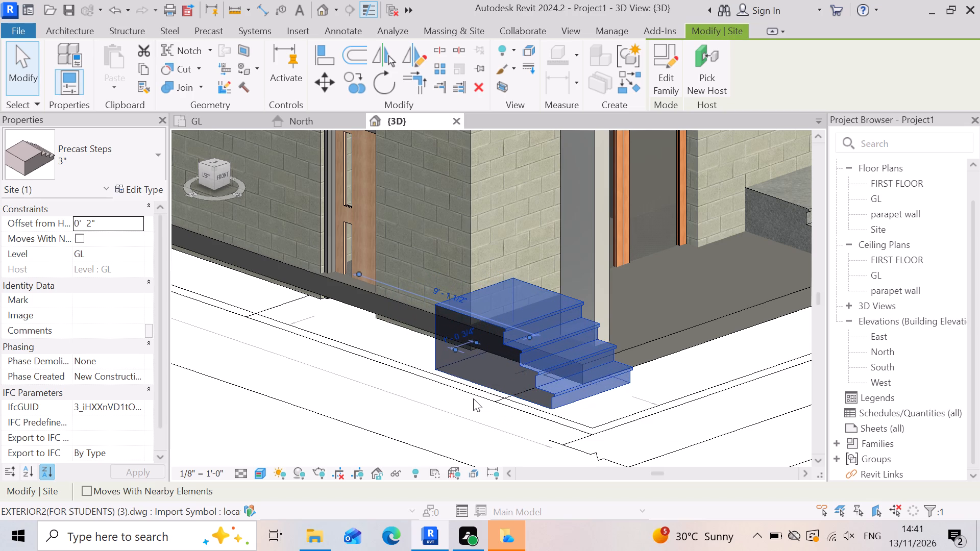
key("Down")
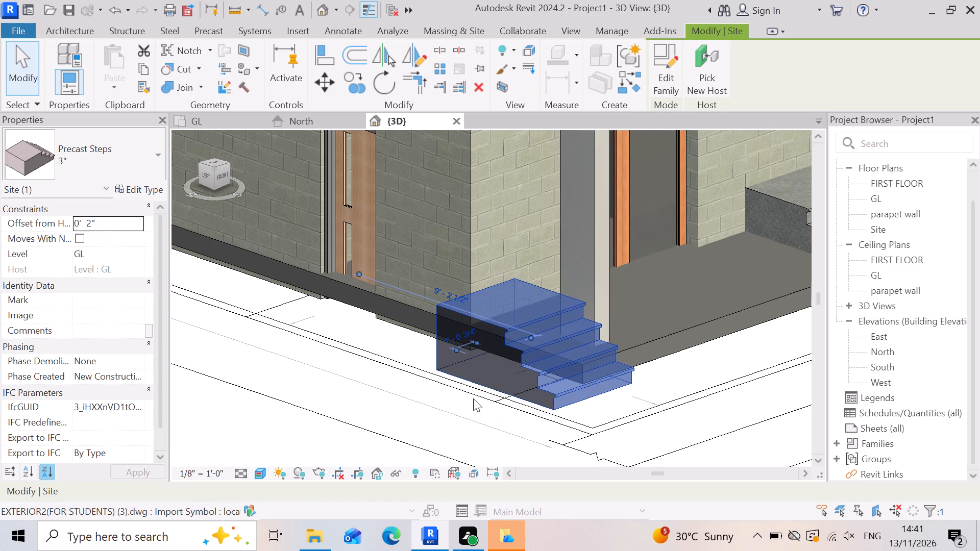
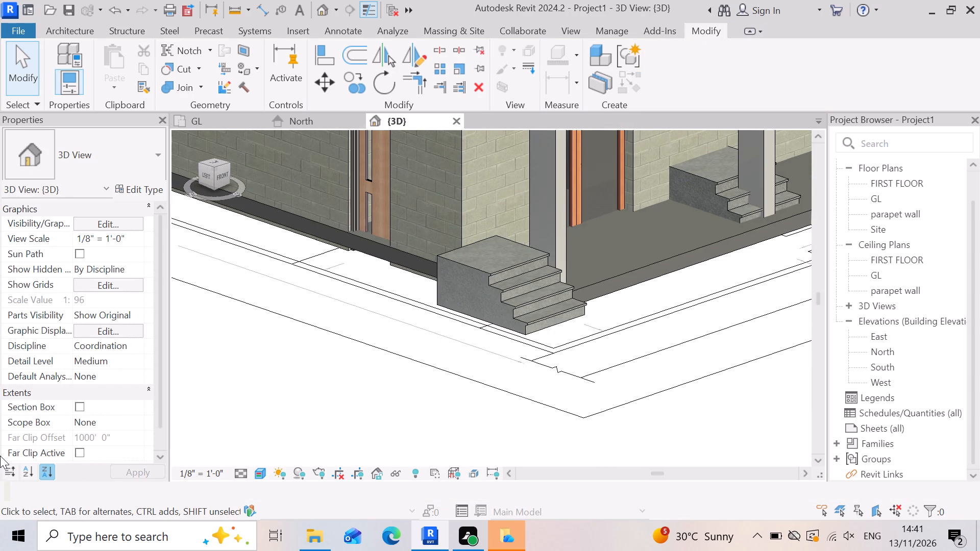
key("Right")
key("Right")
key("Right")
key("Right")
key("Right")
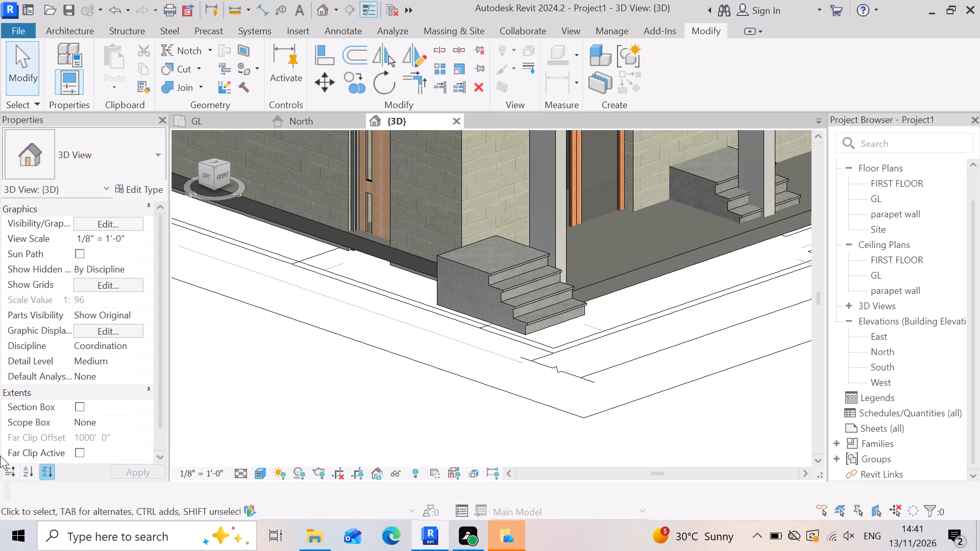
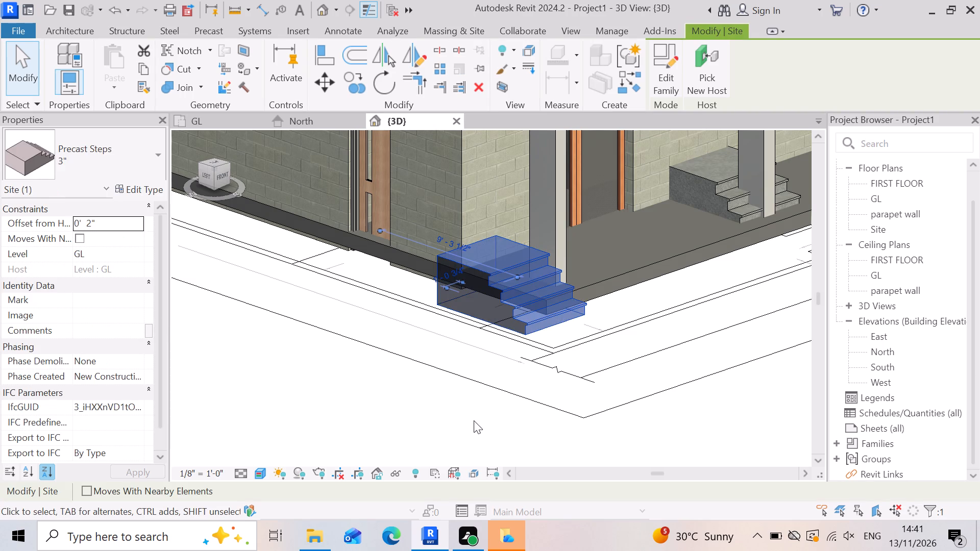
Nudge the precast steps at the building corner in small increments along the front plinth, toward the porch column.
key("Right")
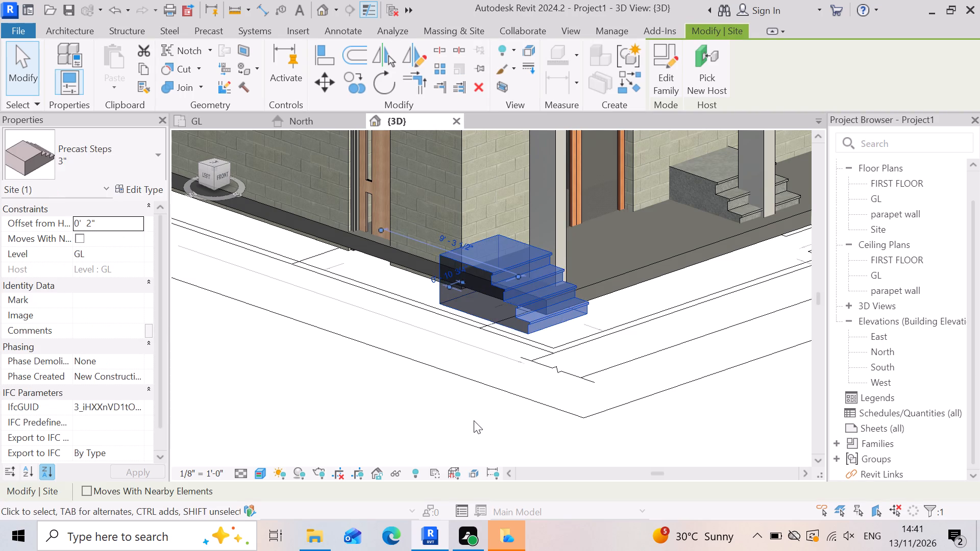
key("Right")
key("Right")
key("Right")
key("Right")
key("Right")
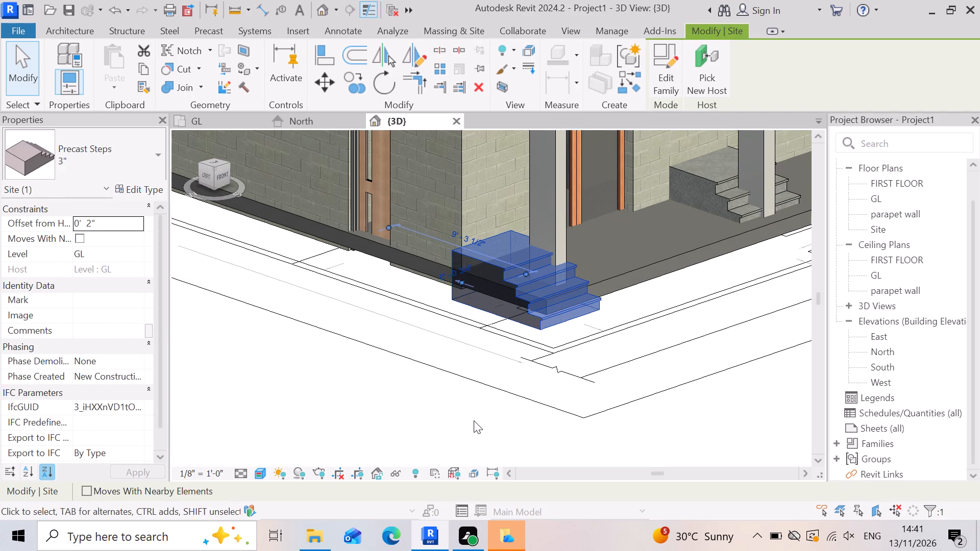
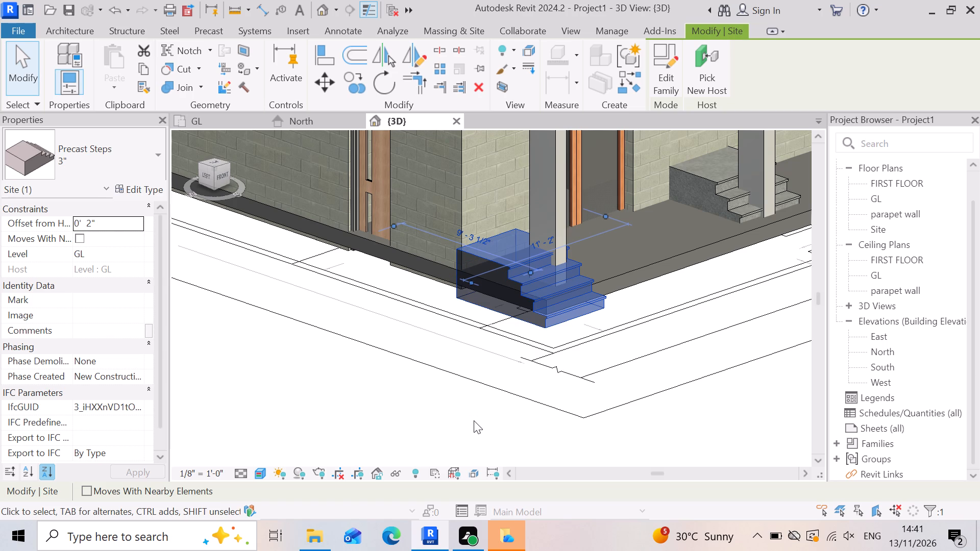
Nudge the precast steps at the building corner about 6" outward from the front and about 6" along it toward the entrance door.
key("Down")
key("Down")
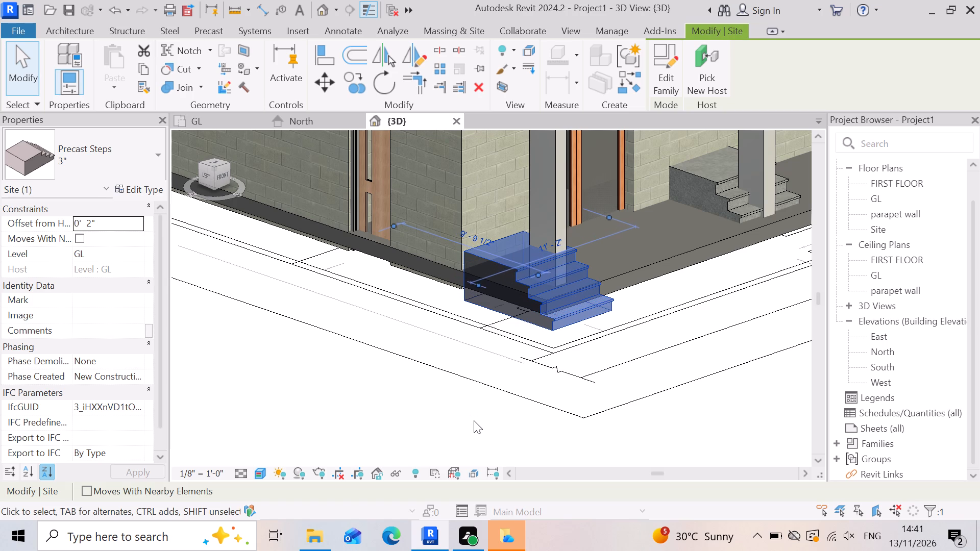
key("Right")
key("Right")
key("Right")
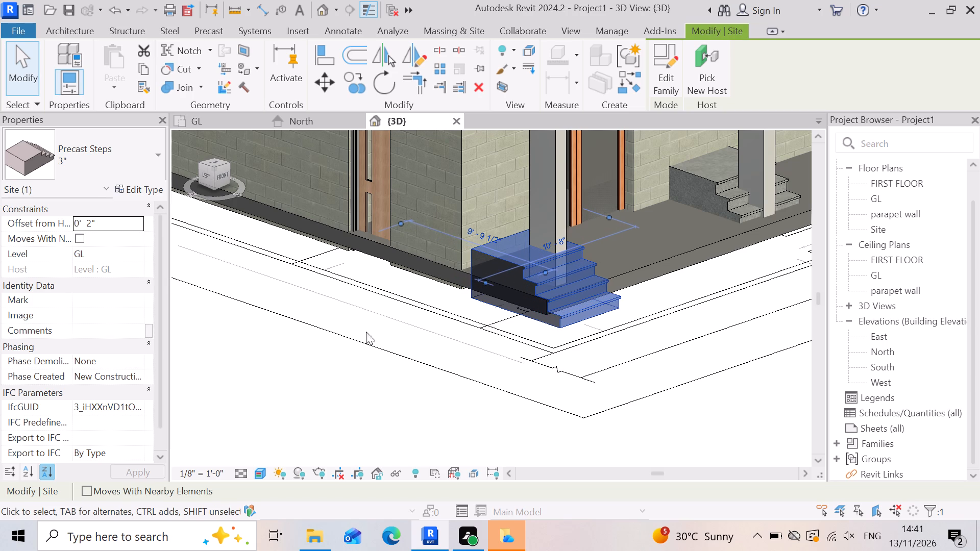
scroll(361, 330, "down", 3)
left_click(269, 383)
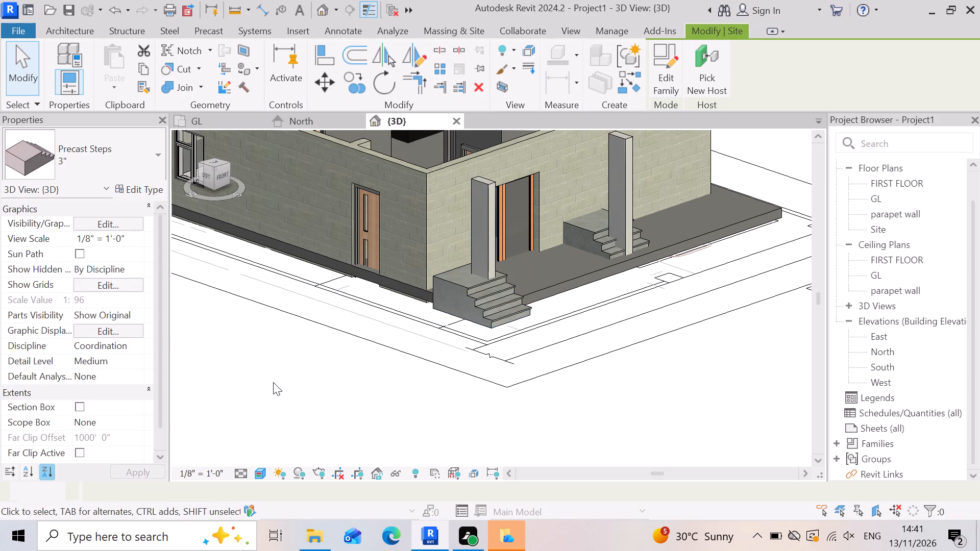
Examine the corner precast steps and the floor slab from below and from farther out around the building.
scroll(540, 390, "down", 3)
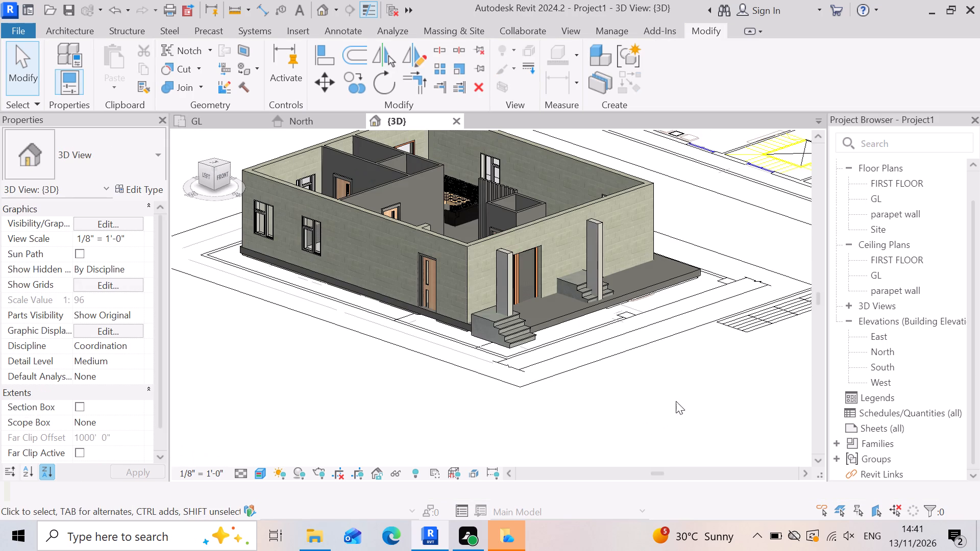
right_click_drag(662, 413, 585, 450, "shift")
middle_click_drag(585, 450, 636, 306, "shift")
right_click_drag(585, 450, 636, 306, "shift")
scroll(583, 376, "up", 1, "shift")
right_click_drag(636, 306, 638, 306, "shift")
scroll(551, 299, "up", 2)
scroll(517, 297, "down", 1)
scroll(503, 293, "up", 4)
scroll(443, 343, "up", 6)
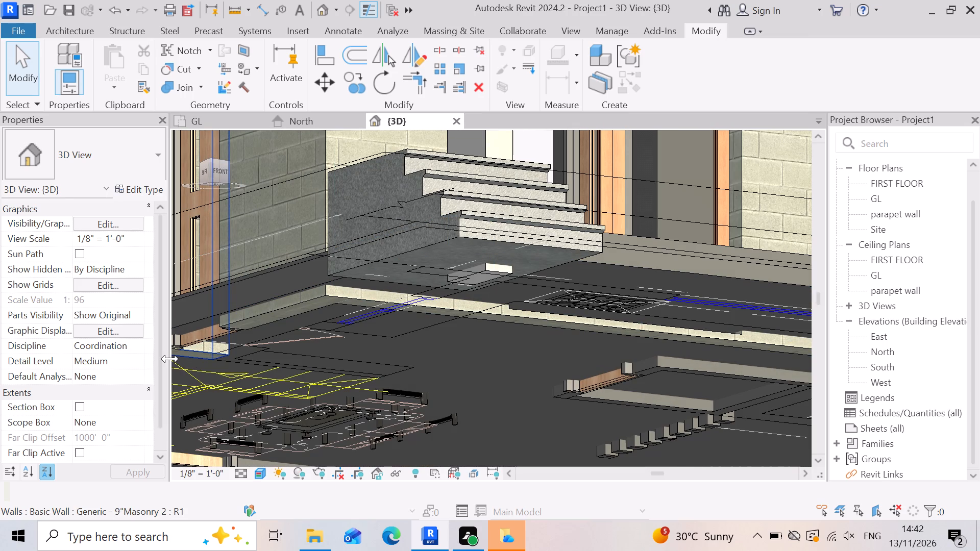
scroll(578, 376, "down", 7)
scroll(494, 366, "down", 2)
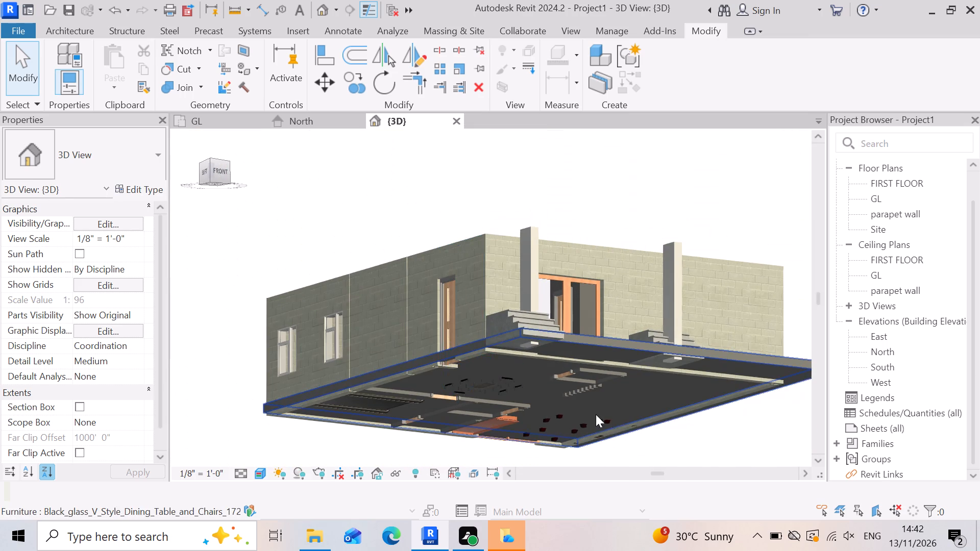
scroll(577, 381, "down", 3)
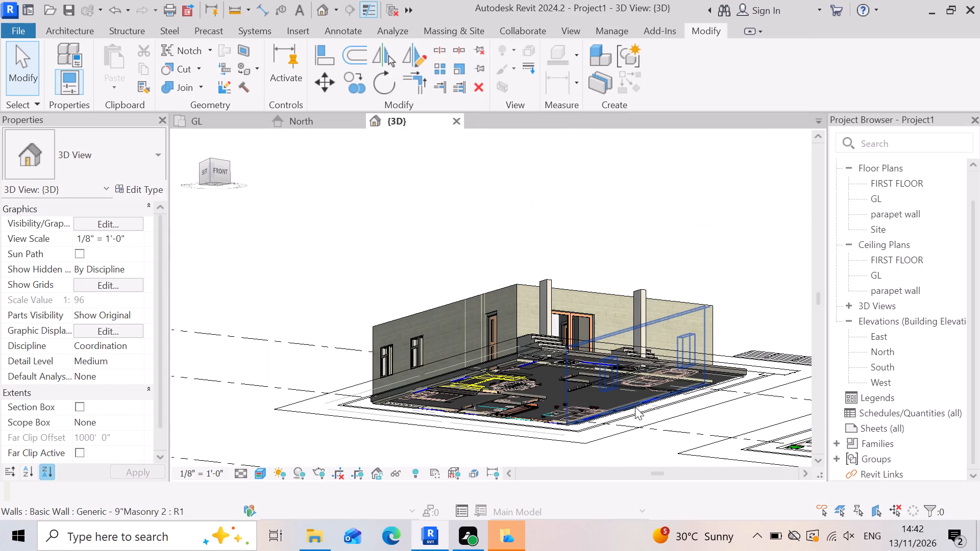
Nudge the precast steps at the second porch column outward from the front wall to the porch slab's front edge.
right_click_drag(634, 406, 622, 456, "shift")
middle_click_drag(634, 406, 634, 413, "shift")
middle_click_drag(634, 415, 622, 456, "shift")
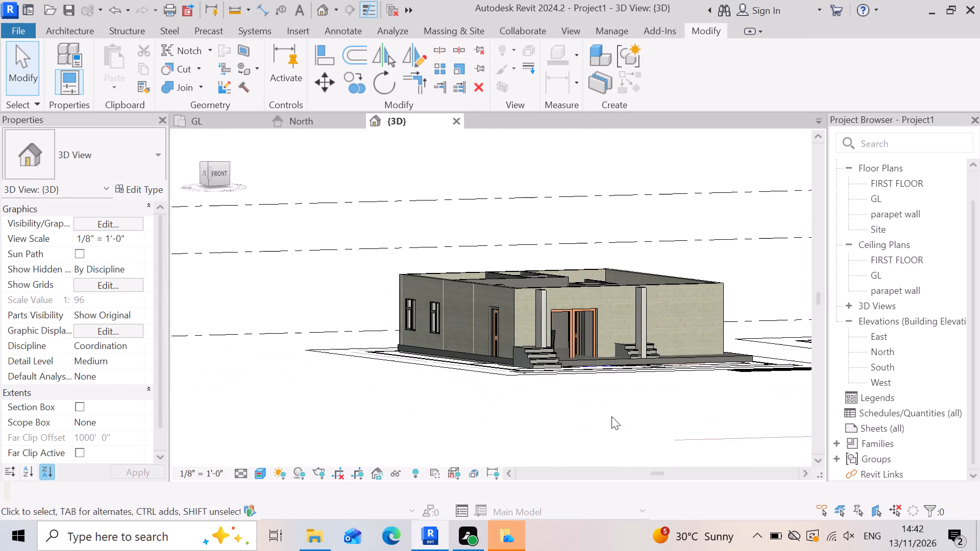
scroll(593, 383, "up", 3)
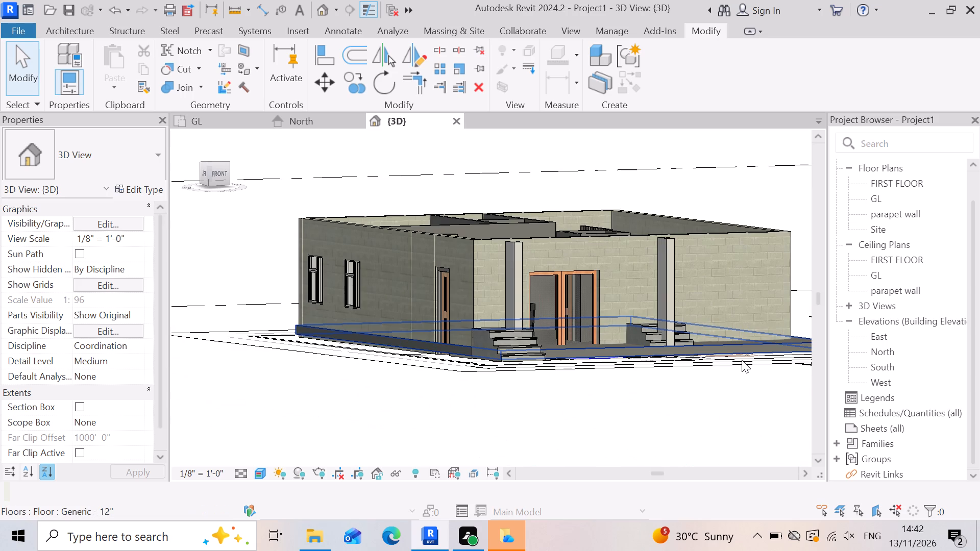
left_click(683, 331)
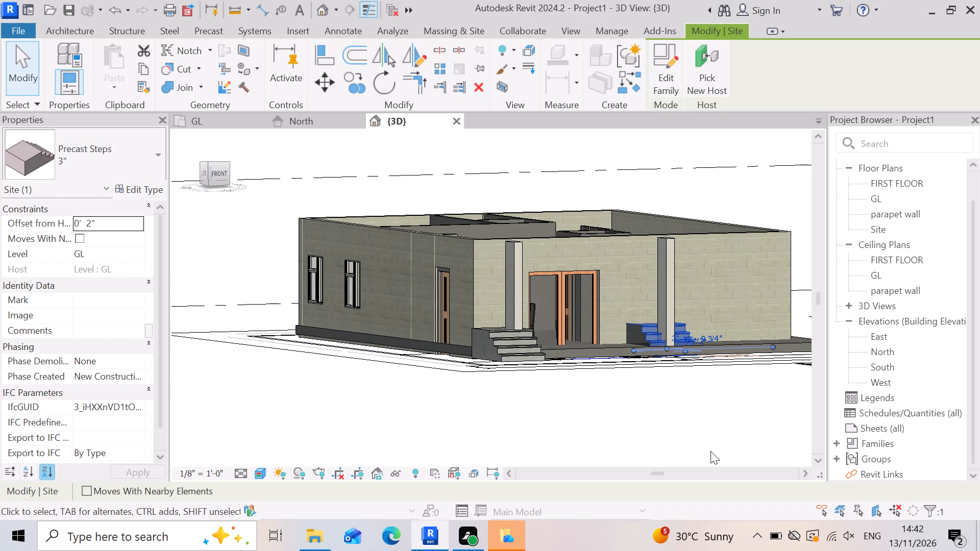
key("Down")
key("Down")
key("Down")
key("Down")
key("Down")
key("Down")
key("Down")
key("Down")
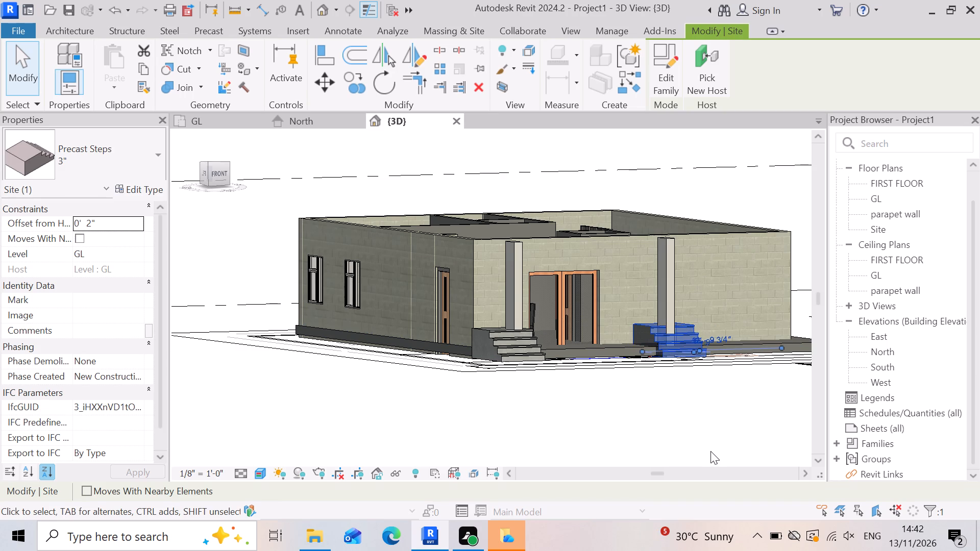
key("Down")
key("Down")
key("Down")
key("Down")
key("Down")
key("Down")
key("Down")
key("Down")
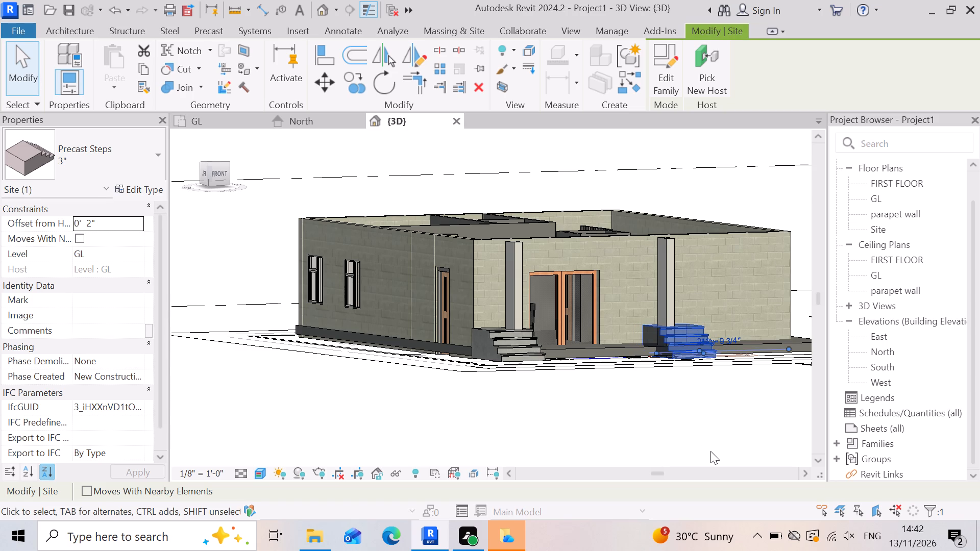
key("Down")
key("Down")
key("Down")
key("Down")
key("Down")
key("Down")
key("Down")
key("Down")
key("Down")
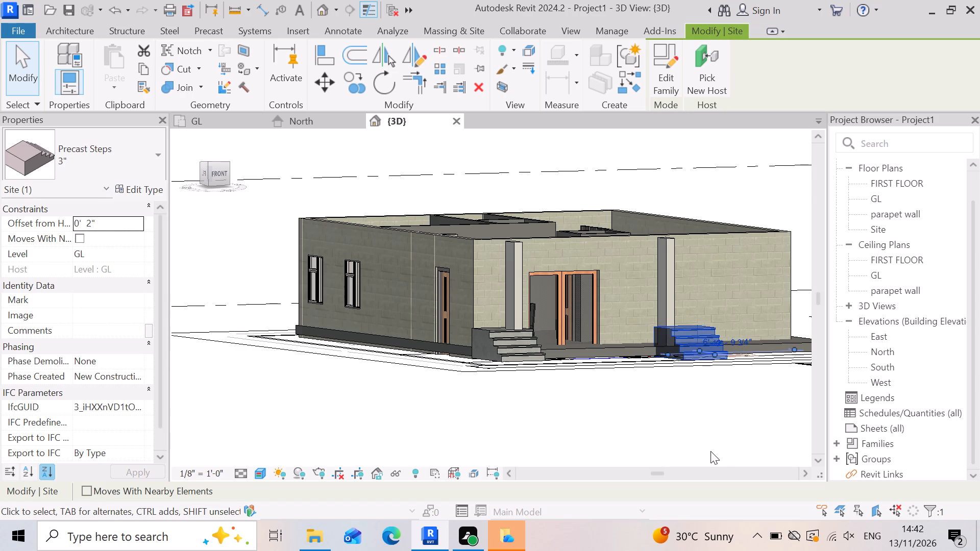
key("Down")
key("Down")
key("Down")
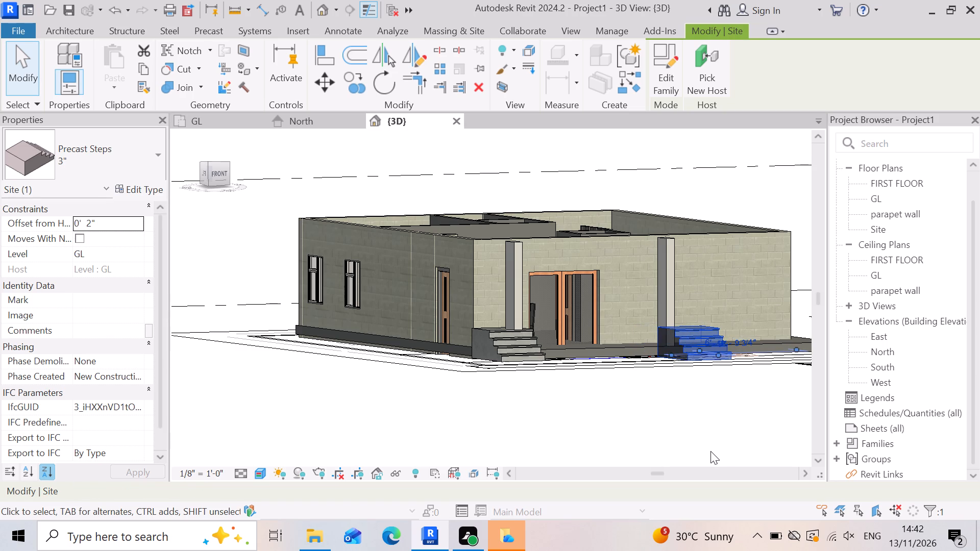
key("Up")
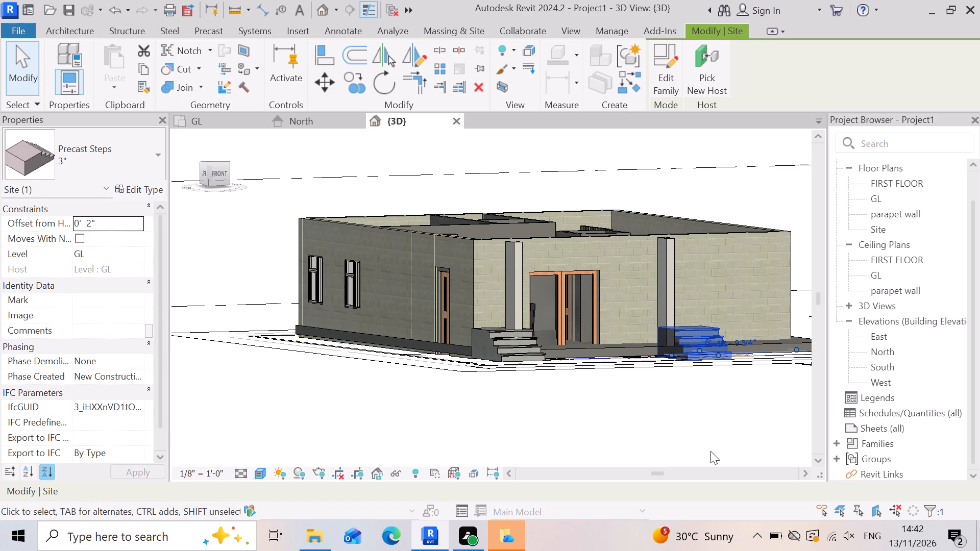
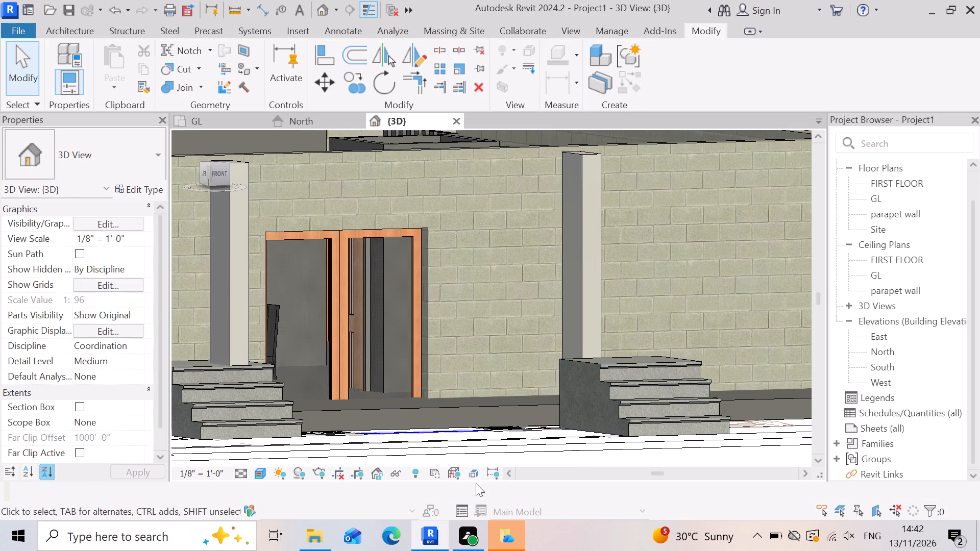
Nudge the precast steps at the second porch column back toward the front wall, under the column and roughly in line with the corner steps.
scroll(488, 405, "down", 3)
scroll(461, 333, "down", 2)
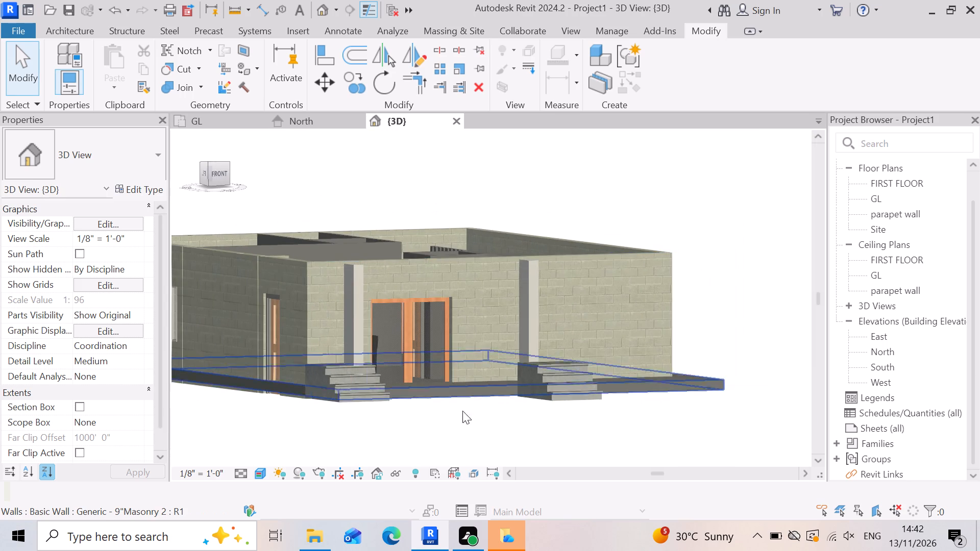
scroll(501, 347, "down", 3)
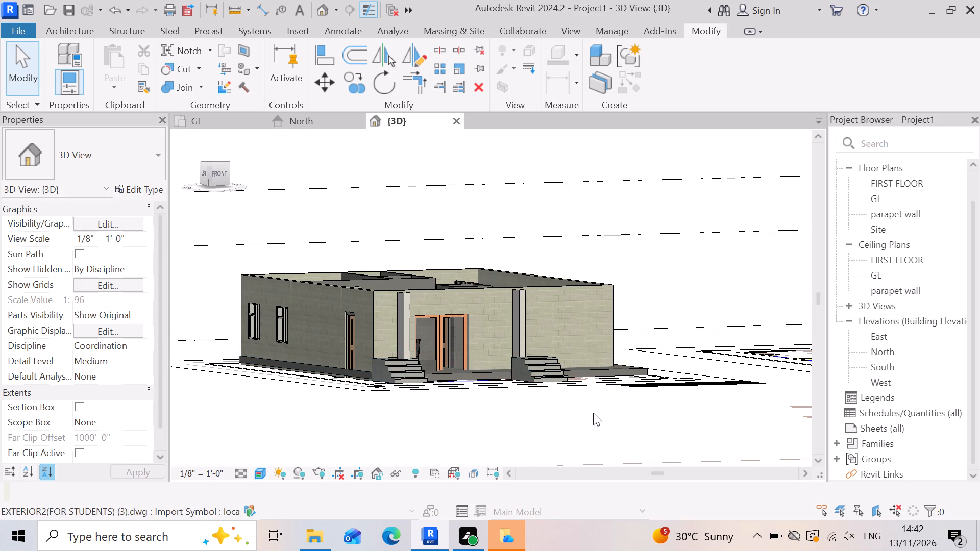
scroll(597, 392, "down", 2)
right_click_drag(602, 411, 549, 463, "shift")
middle_click_drag(601, 410, 569, 439, "shift")
middle_click_drag(568, 439, 549, 463, "shift")
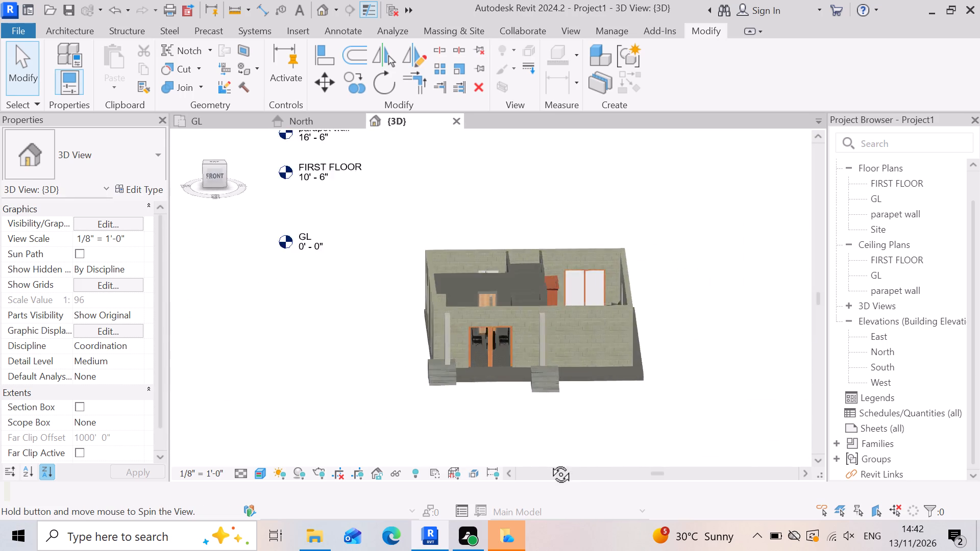
right_click_drag(549, 463, 344, 473, "shift")
middle_click_drag(549, 463, 344, 473, "shift")
right_click_drag(344, 473, 344, 474, "shift")
scroll(340, 392, "down", 1)
right_click_drag(356, 407, 366, 409, "shift")
middle_click(357, 407, "shift")
middle_click_drag(357, 407, 366, 409, "shift")
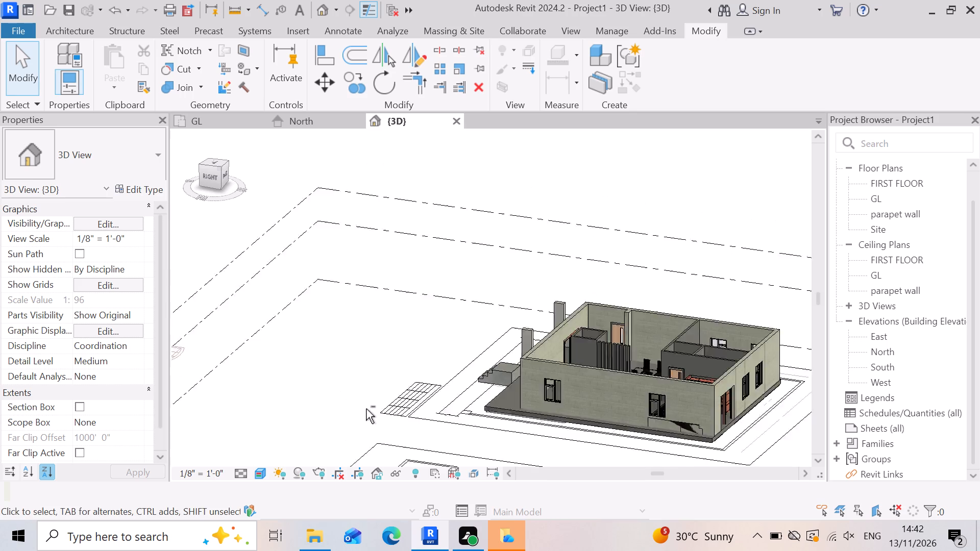
middle_click_drag(366, 409, 383, 413, "shift")
right_click_drag(366, 409, 386, 414, "shift")
scroll(386, 414, "down", 1)
scroll(500, 345, "up", 5)
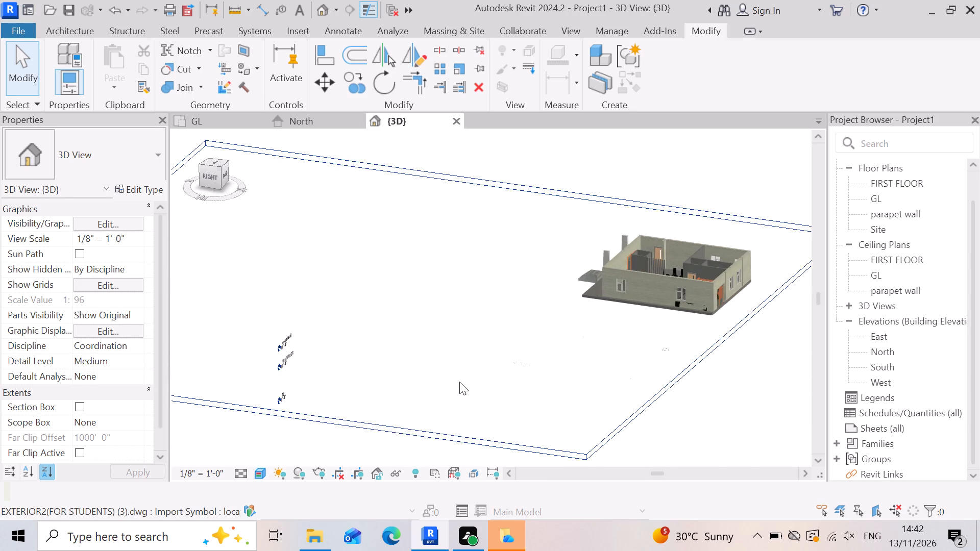
middle_click(459, 382, "shift")
right_click_drag(459, 382, 500, 387, "shift")
middle_click_drag(459, 382, 500, 401, "shift")
scroll(569, 250, "up", 2)
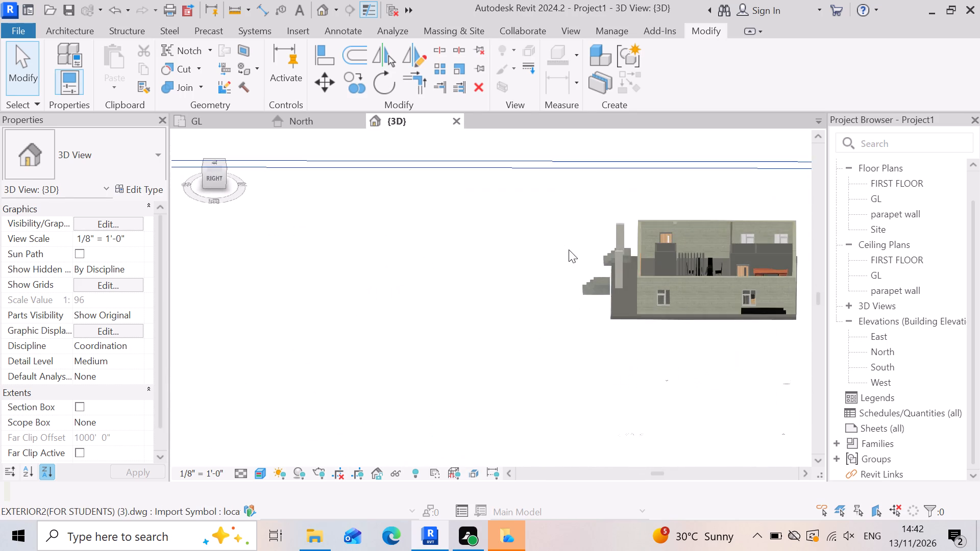
scroll(569, 249, "up", 2)
scroll(645, 239, "up", 5)
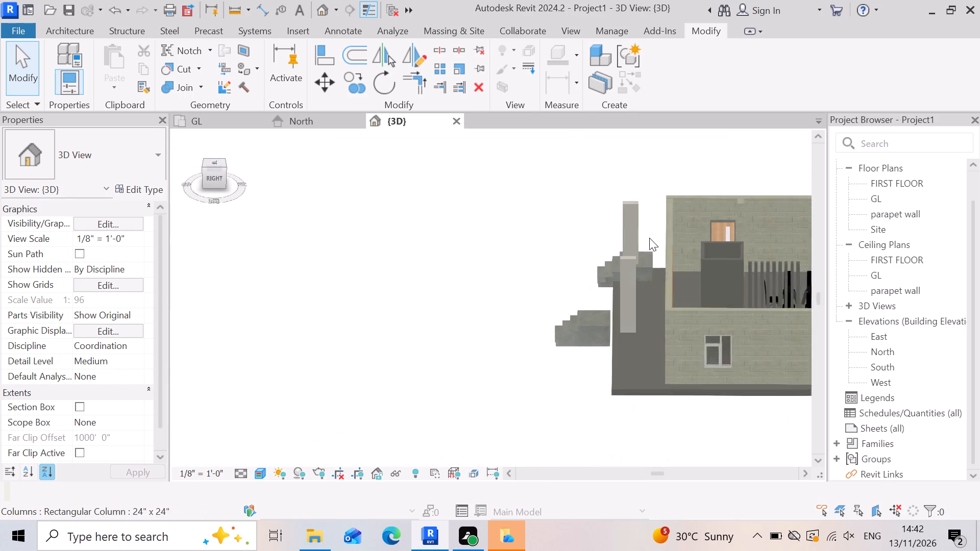
scroll(649, 238, "up", 3)
scroll(550, 325, "down", 3)
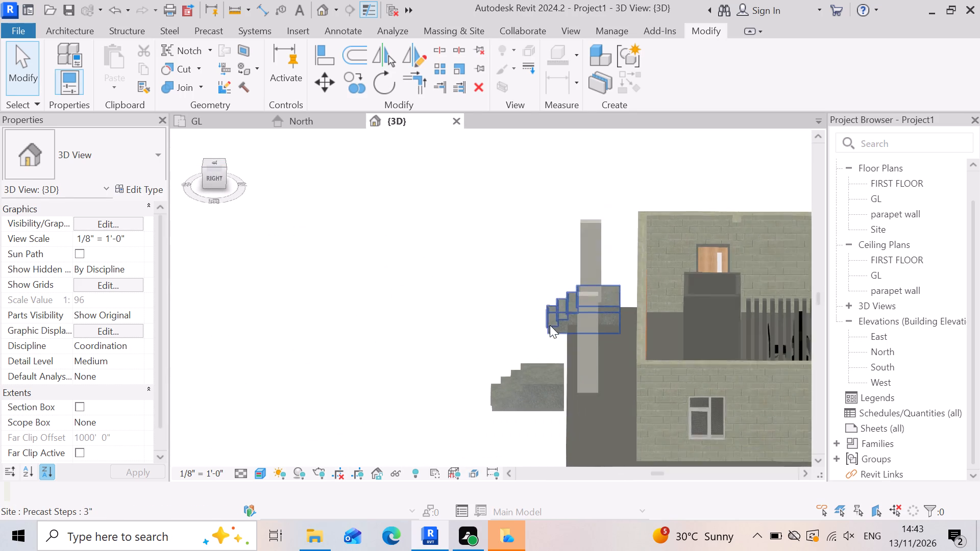
left_click(534, 404)
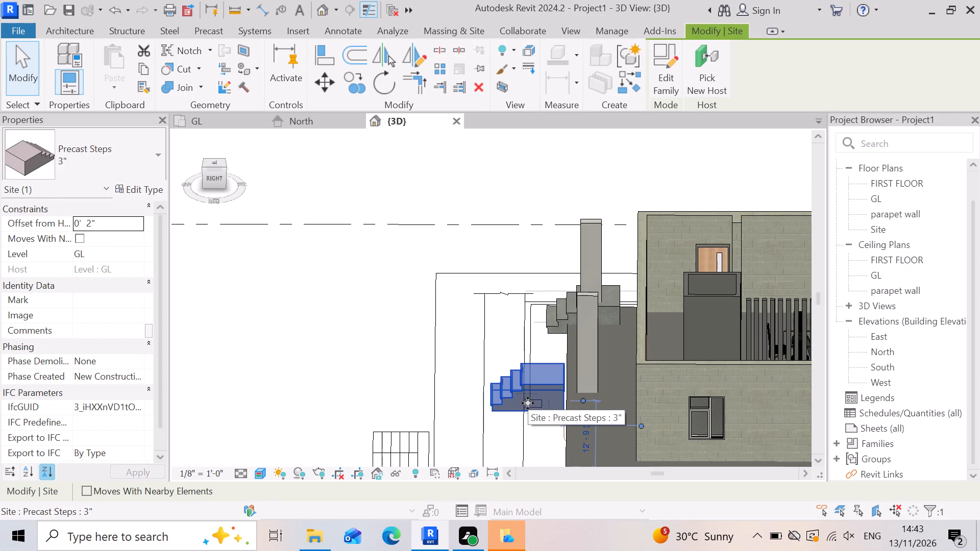
key("Right")
key("Right")
key("Right")
key("Right")
key("Right")
key("Right")
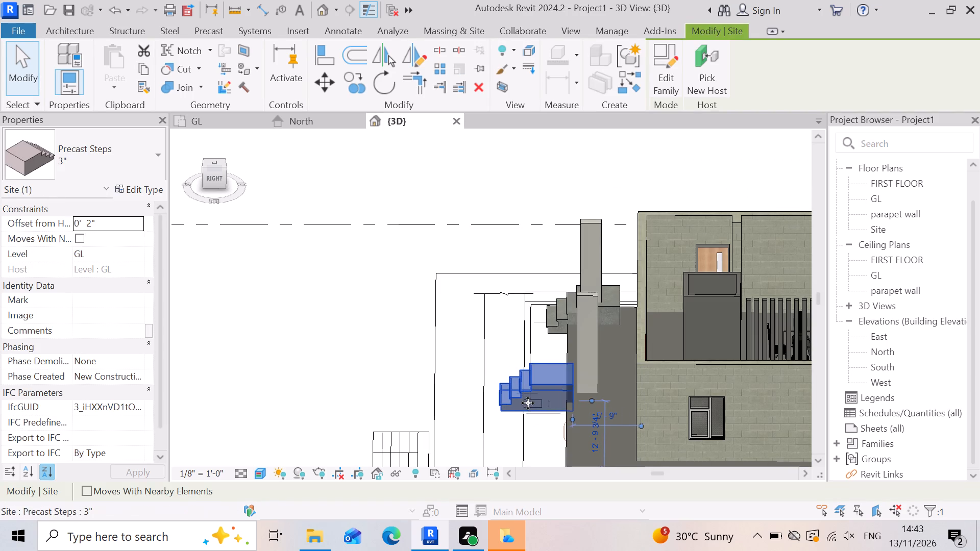
key("Right")
key("Right")
key("Right")
key("Right")
key("Right")
key("Right")
key("Right")
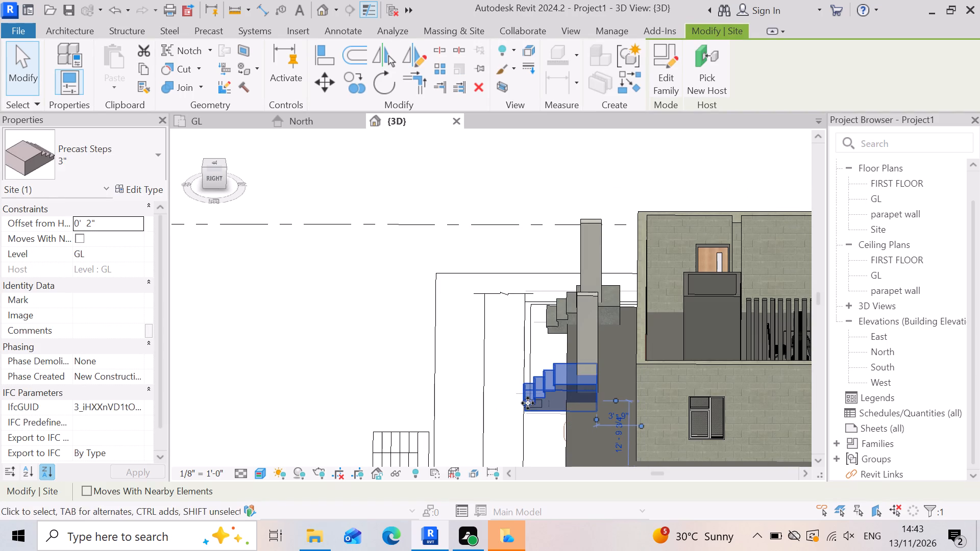
key("Right")
key("Right")
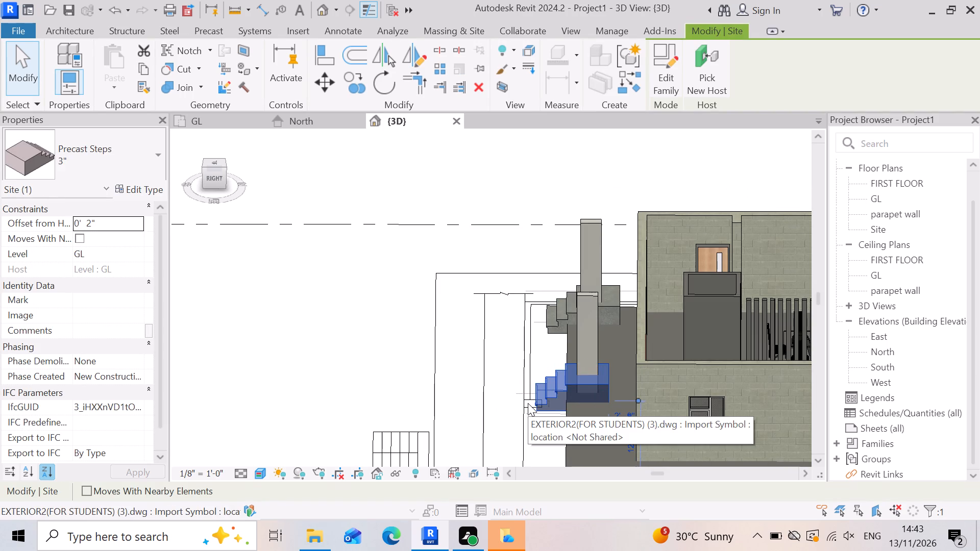
key("Right")
key("Right")
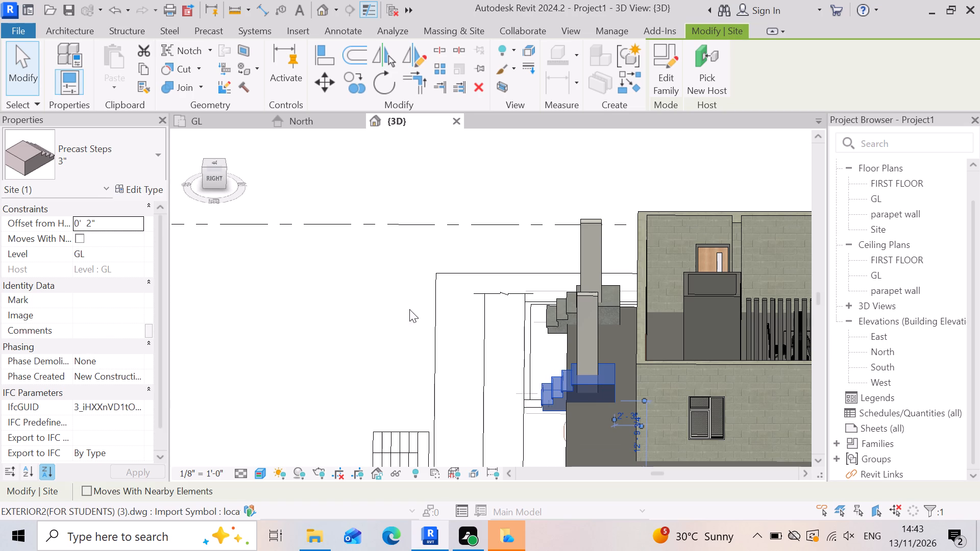
left_click(360, 337)
Examine both sets of precast steps against the porch slab and columns from the side, the front and above.
scroll(467, 322, "down", 3)
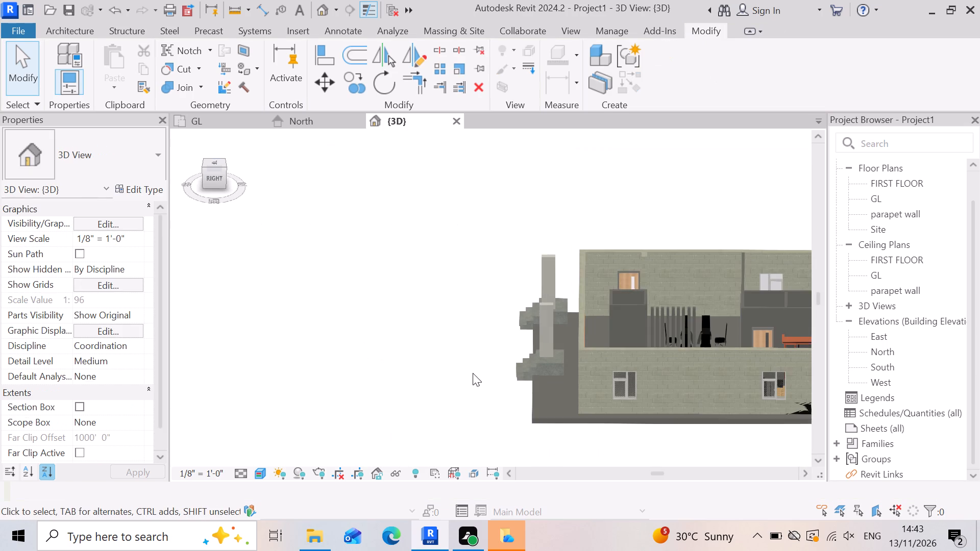
scroll(439, 418, "down", 2)
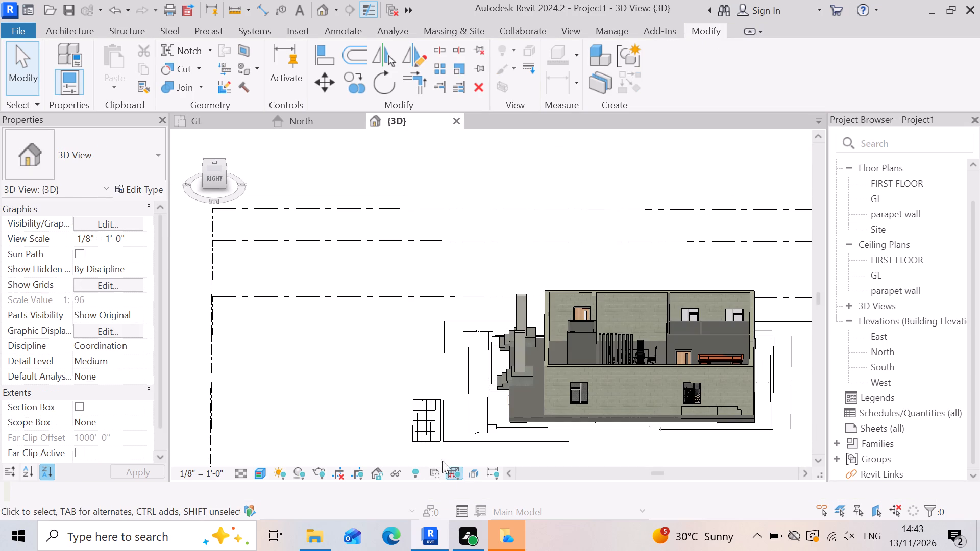
middle_click_drag(391, 392, 581, 423, "shift")
right_click_drag(391, 392, 581, 423, "shift")
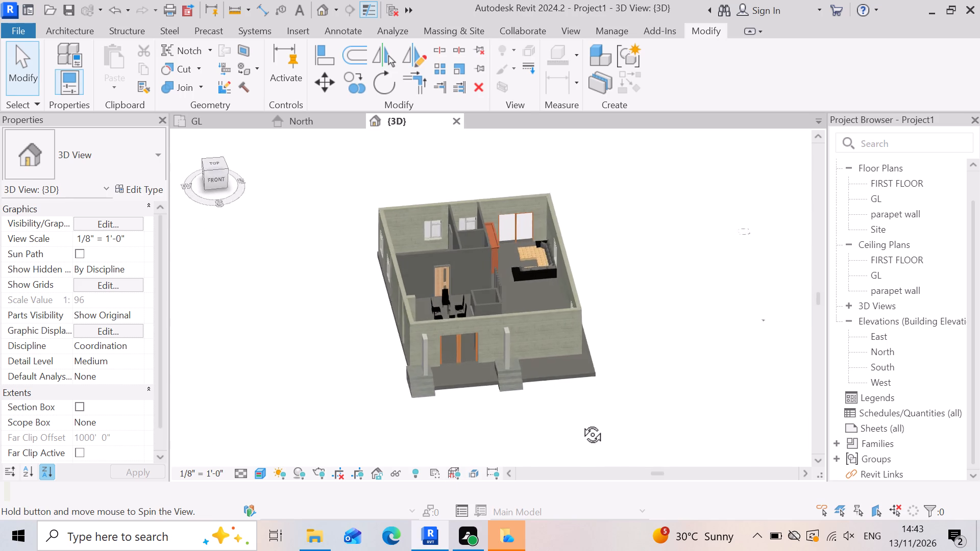
middle_click_drag(581, 423, 582, 423, "shift")
right_click_drag(581, 423, 582, 423, "shift")
left_click_drag(312, 375, 318, 375)
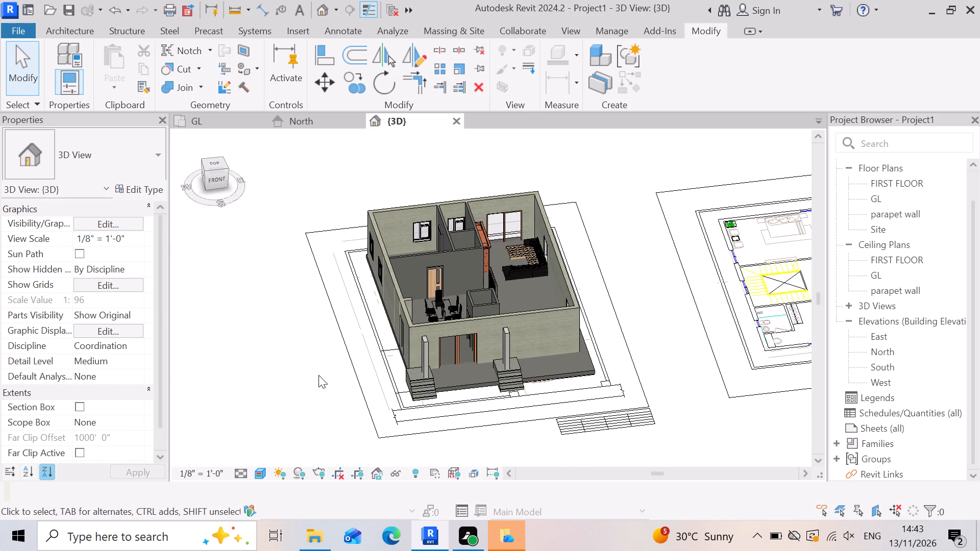
scroll(318, 377, "down", 3)
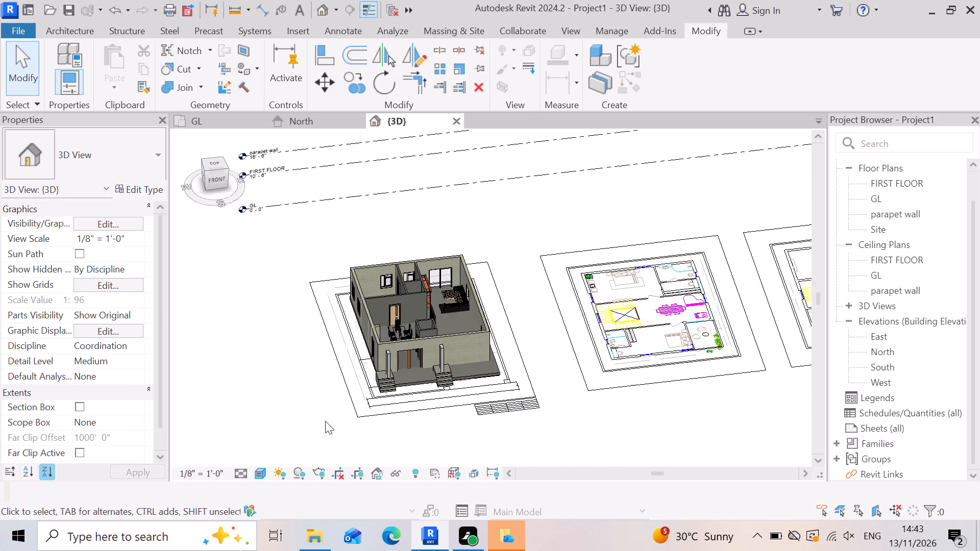
middle_click_drag(326, 421, 340, 386)
right_click_drag(325, 419, 340, 386, "shift")
scroll(452, 319, "up", 2)
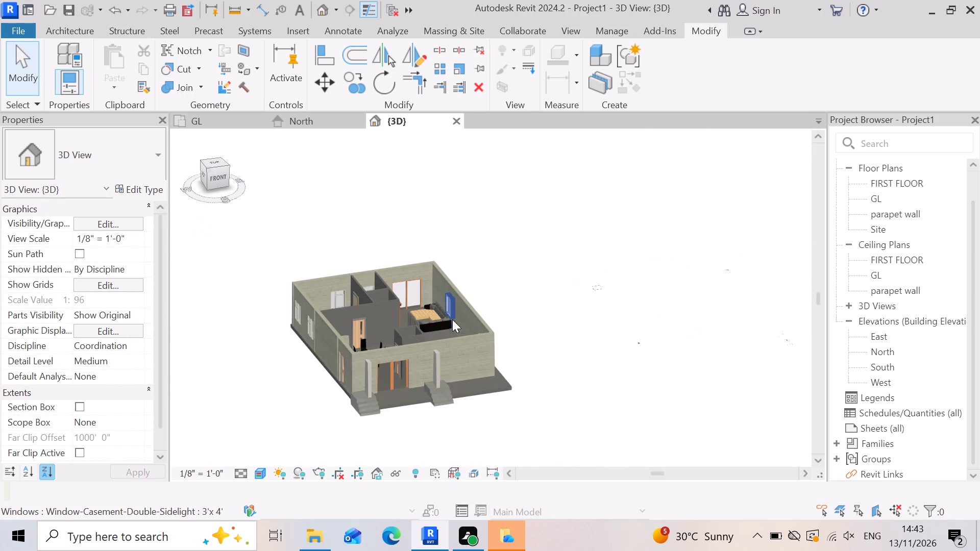
scroll(548, 394, "up", 2)
scroll(459, 395, "up", 2)
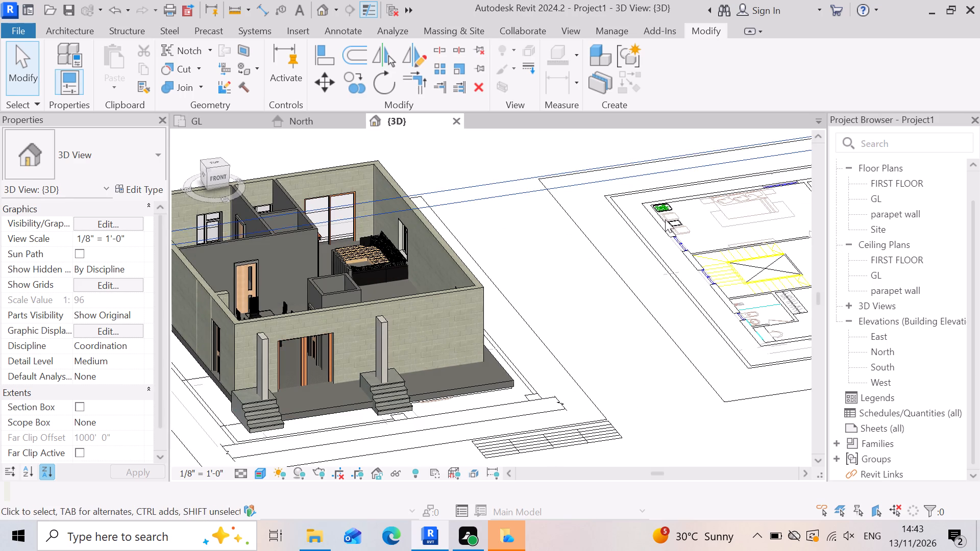
scroll(563, 334, "down", 2)
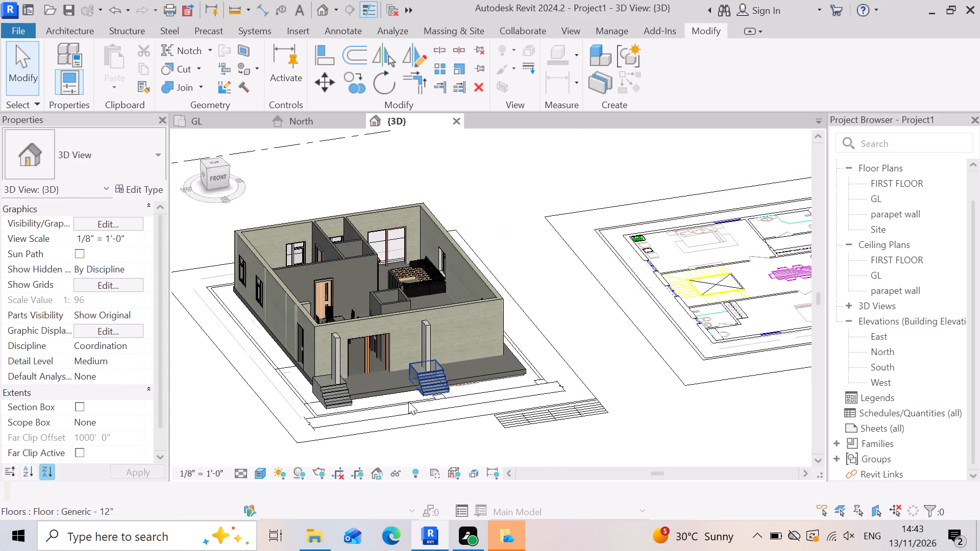
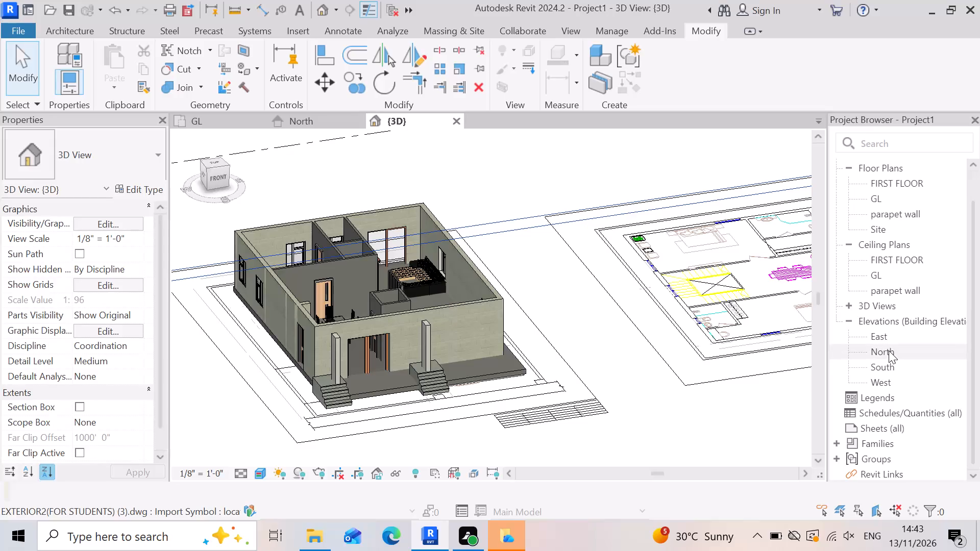
Examine the plinth floor slab along the base of the wall in the North elevation.
triple_click(889, 350)
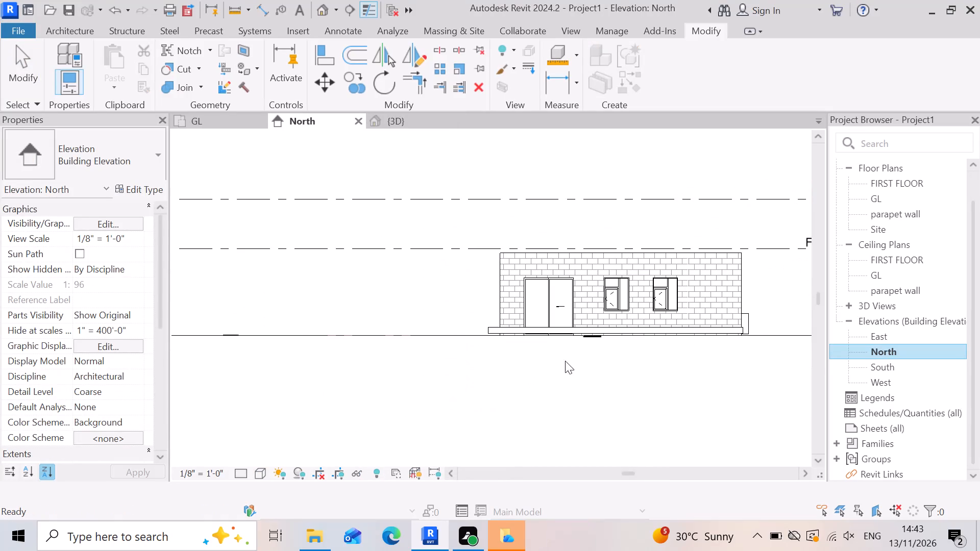
scroll(683, 338, "up", 6)
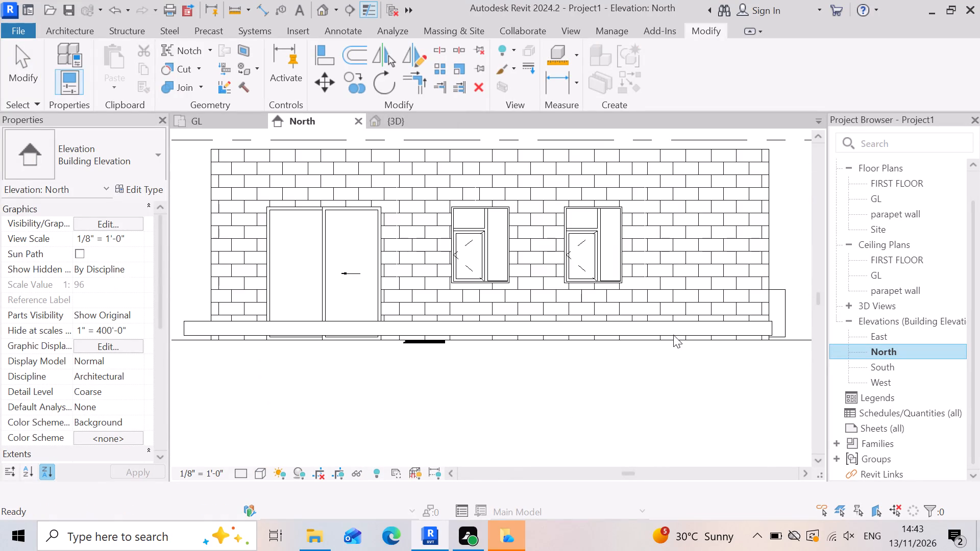
left_click(691, 328)
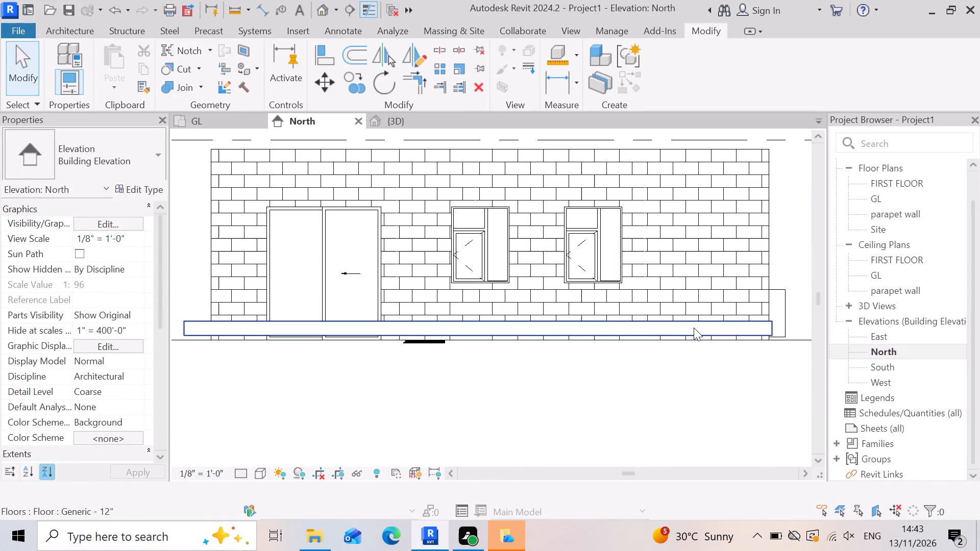
left_click(439, 407)
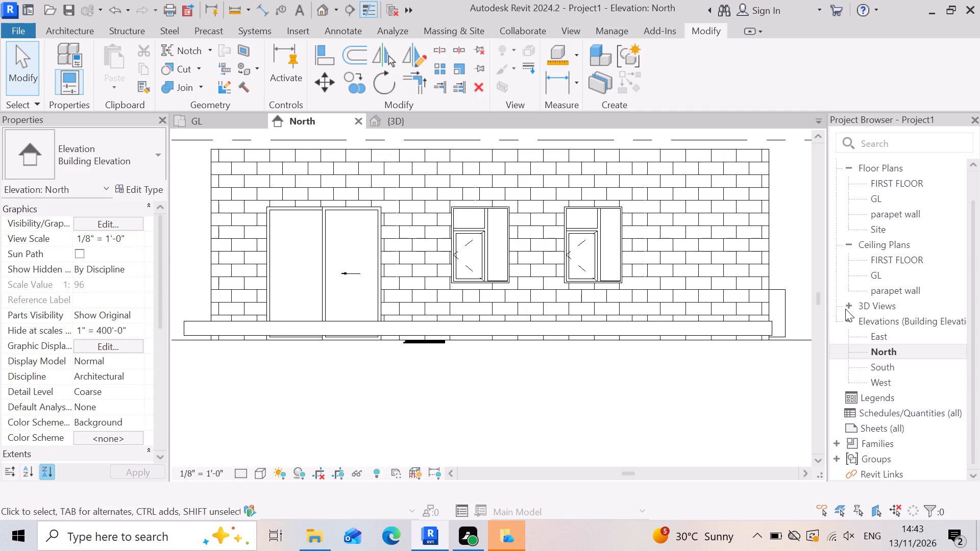
In the FIRST FLOOR plan, start a rectangular floor boundary using the LW Concrete on Metal Deck floor type.
scroll(651, 367, "up", 1)
scroll(900, 280, "up", 3)
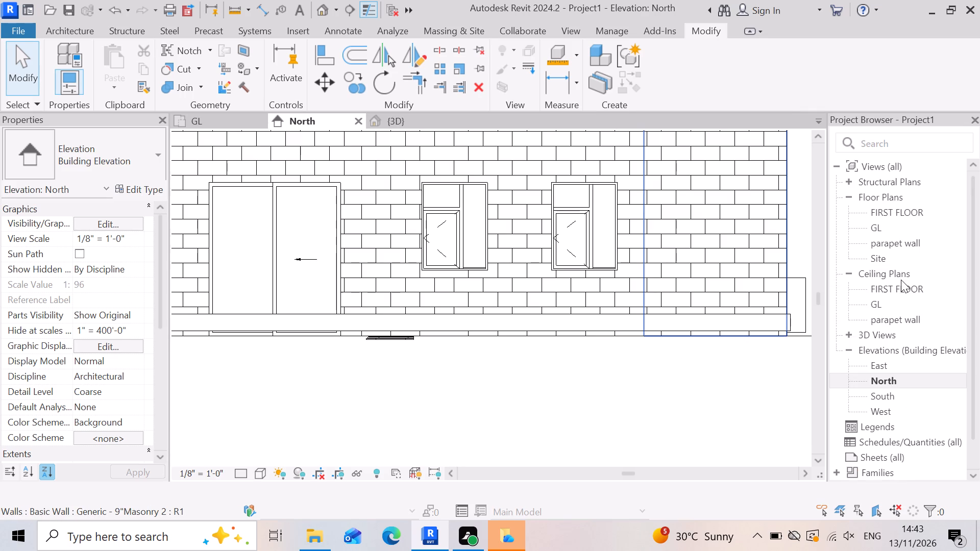
scroll(892, 289, "up", 2)
double_click(895, 216)
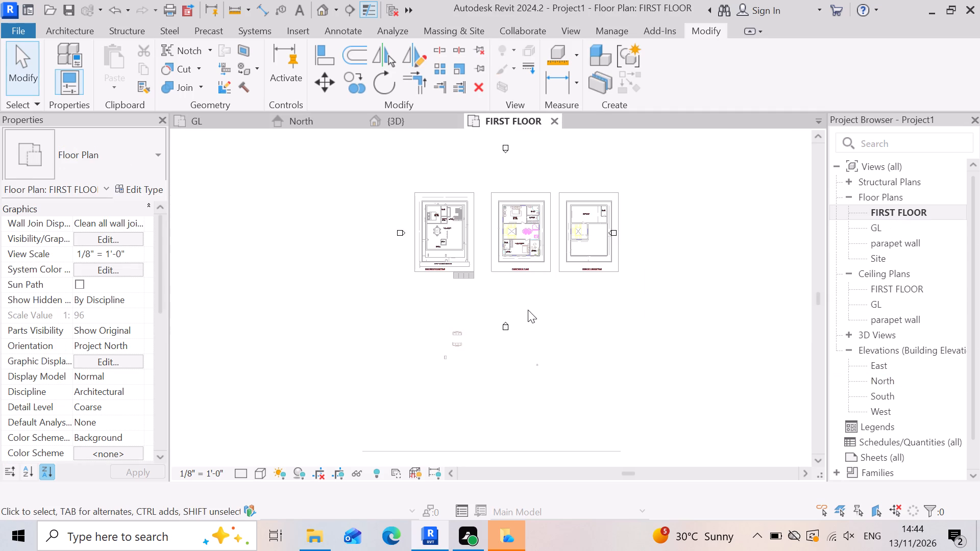
left_click(313, 323)
scroll(510, 150, "up", 3)
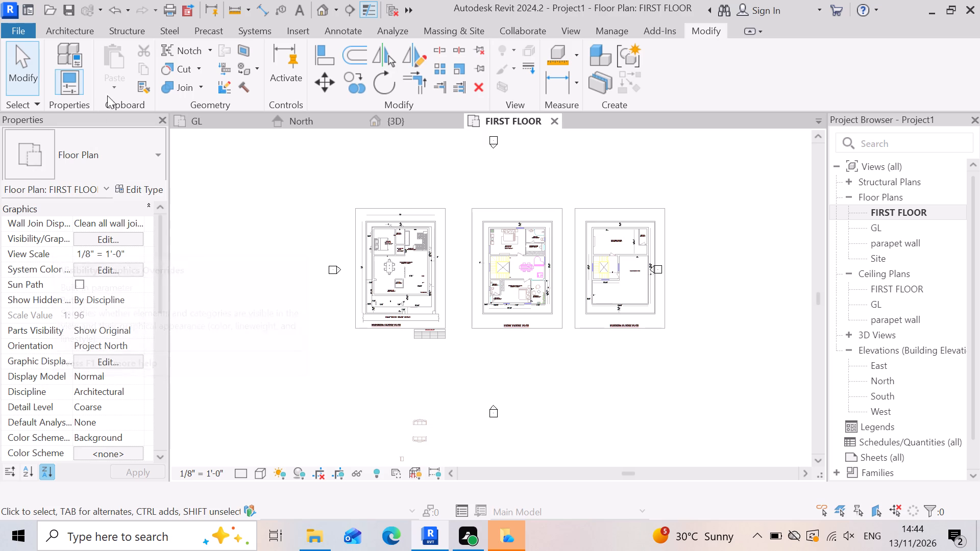
double_click(56, 28)
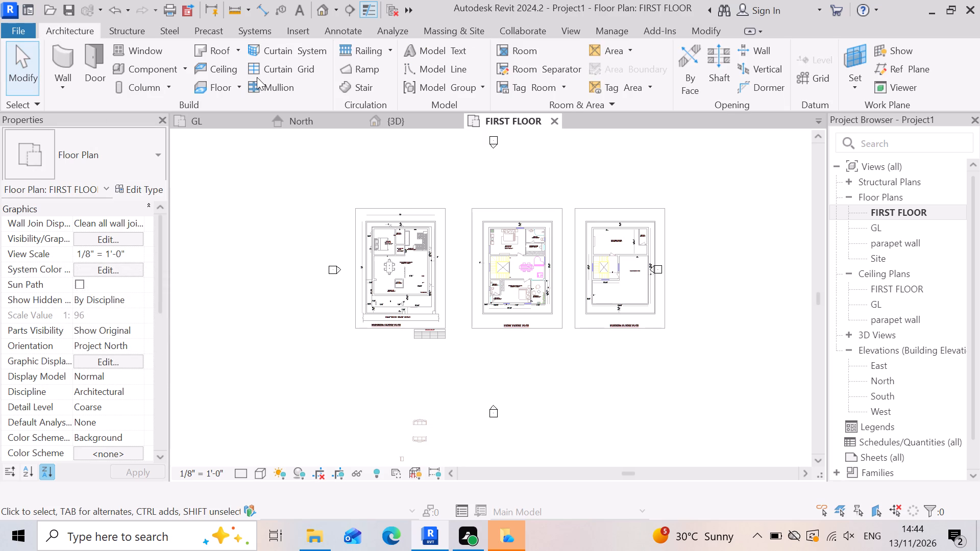
left_click(213, 86)
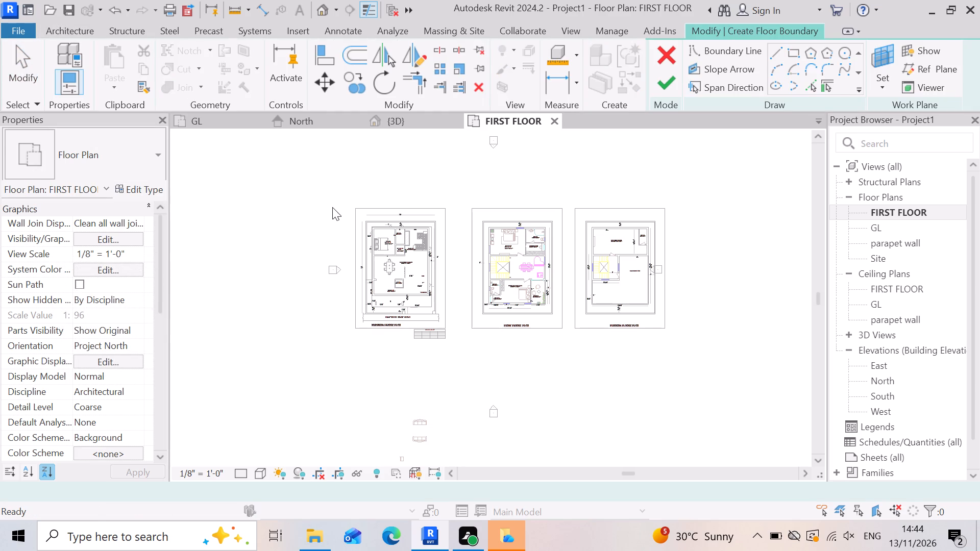
left_click(788, 54)
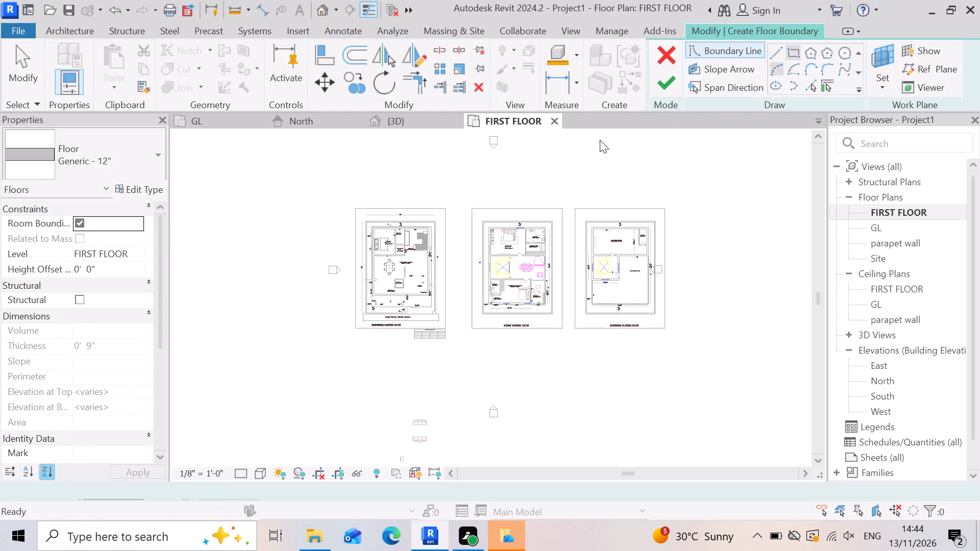
double_click(159, 160)
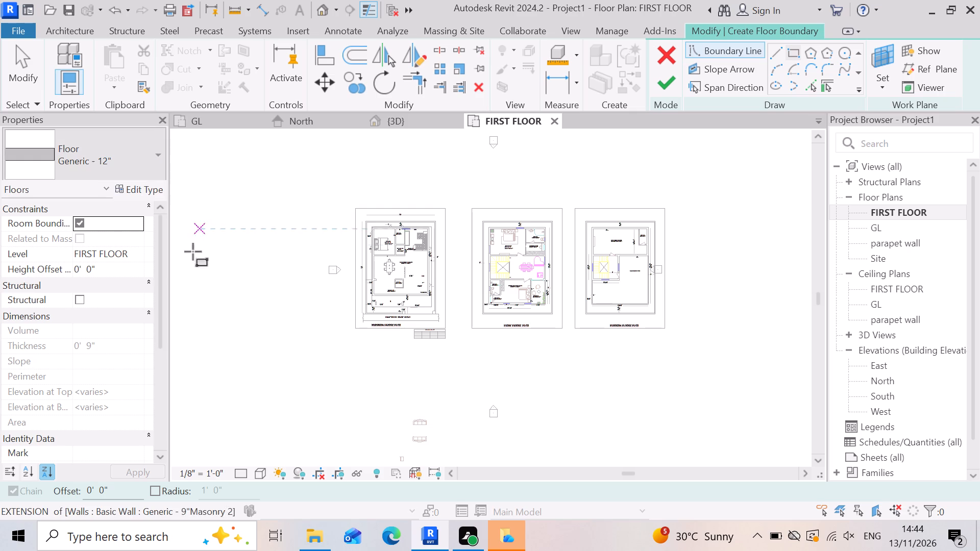
left_click(150, 155)
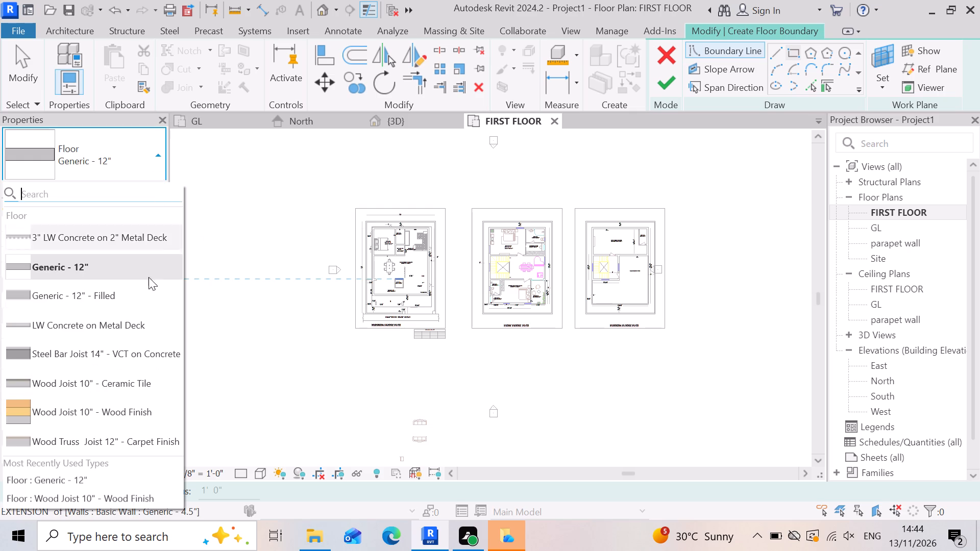
left_click(63, 323)
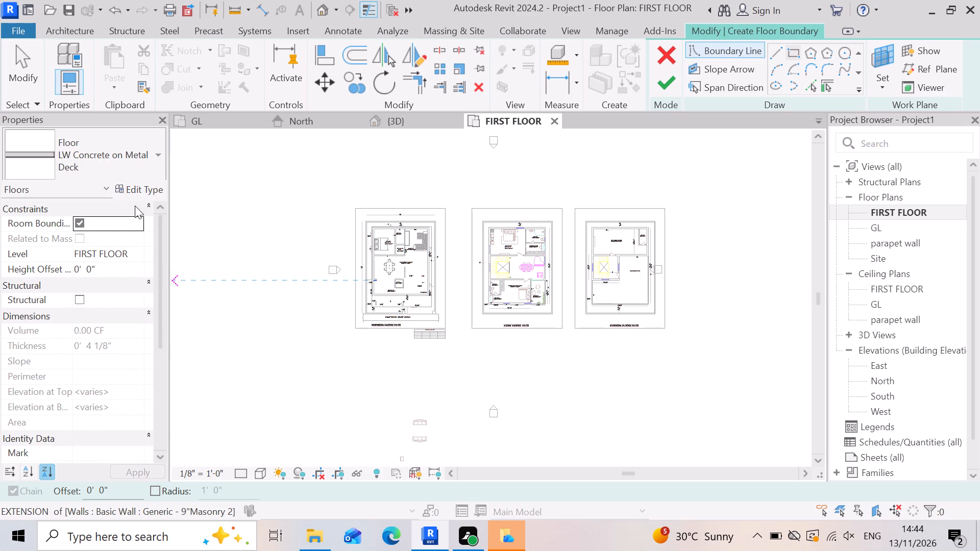
Set the Metal Deck layer's thickness to 5" in the LW Concrete on Metal Deck type's structure.
left_click(152, 189)
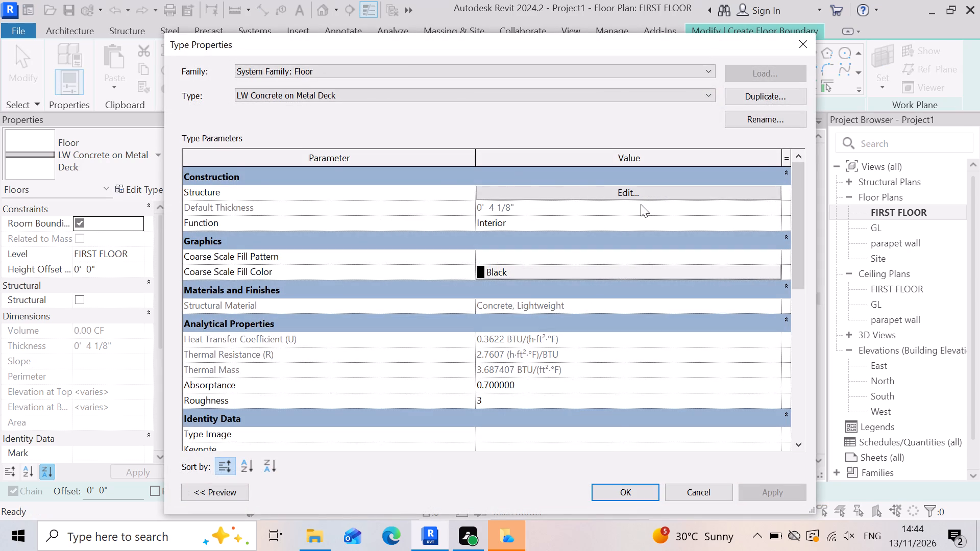
left_click(633, 192)
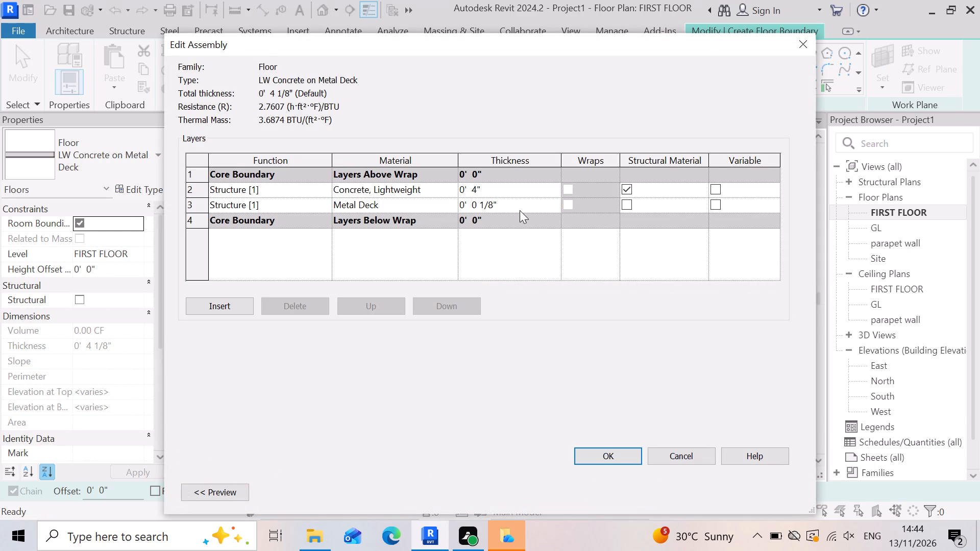
left_click(509, 210)
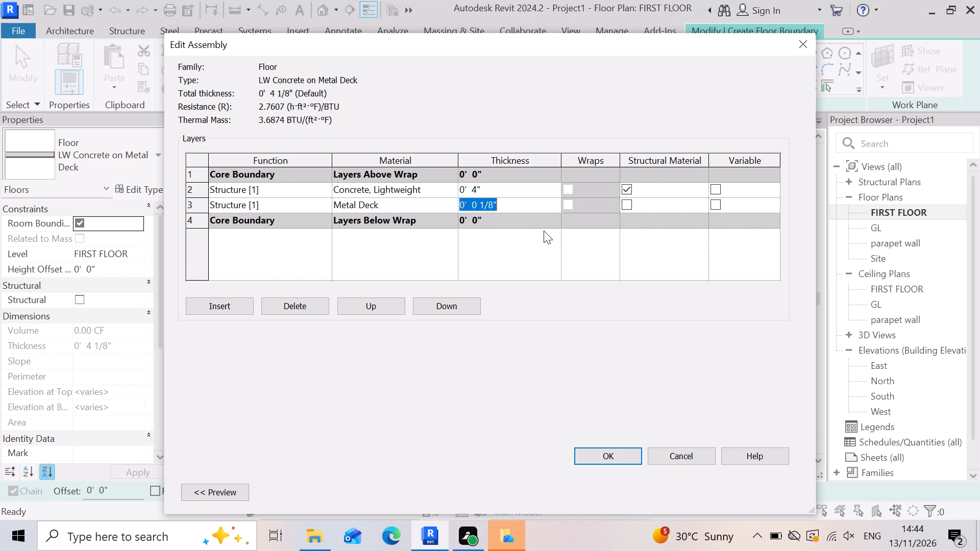
key("BackSpace")
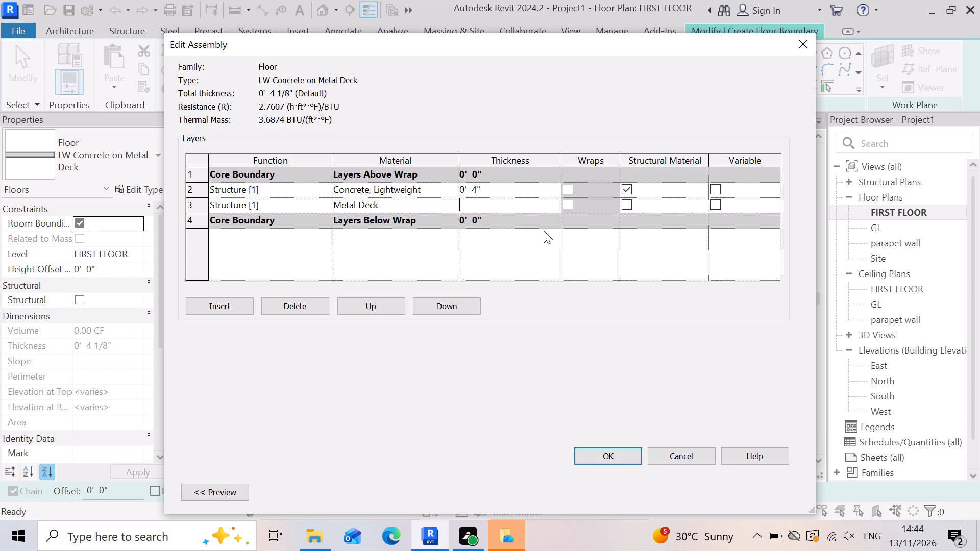
key("5")
key("shift+quotedbl")
key("Return")
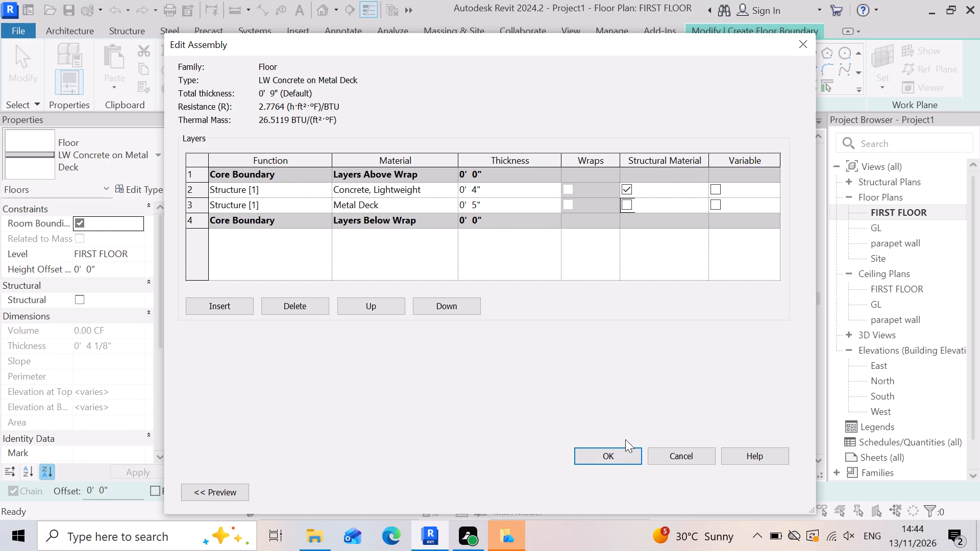
left_click(598, 455)
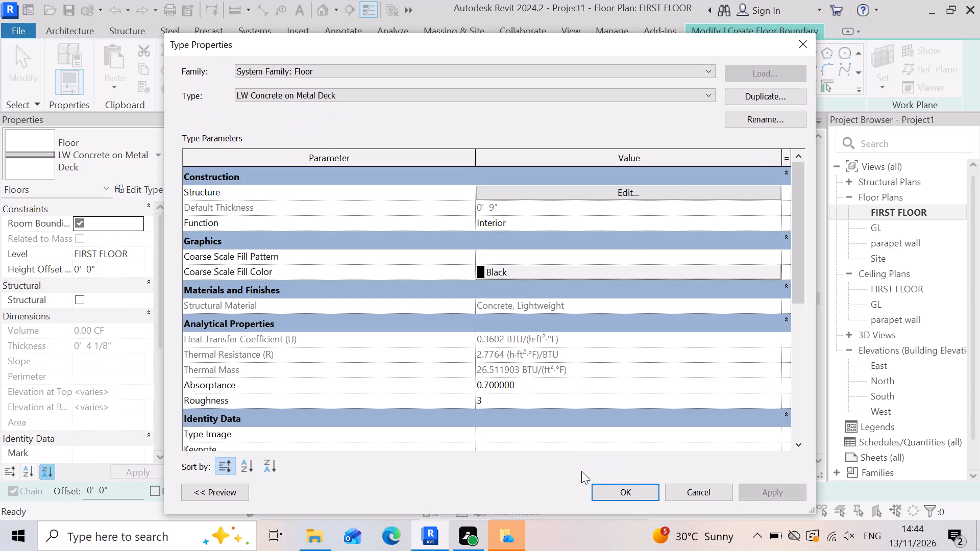
left_click(764, 490)
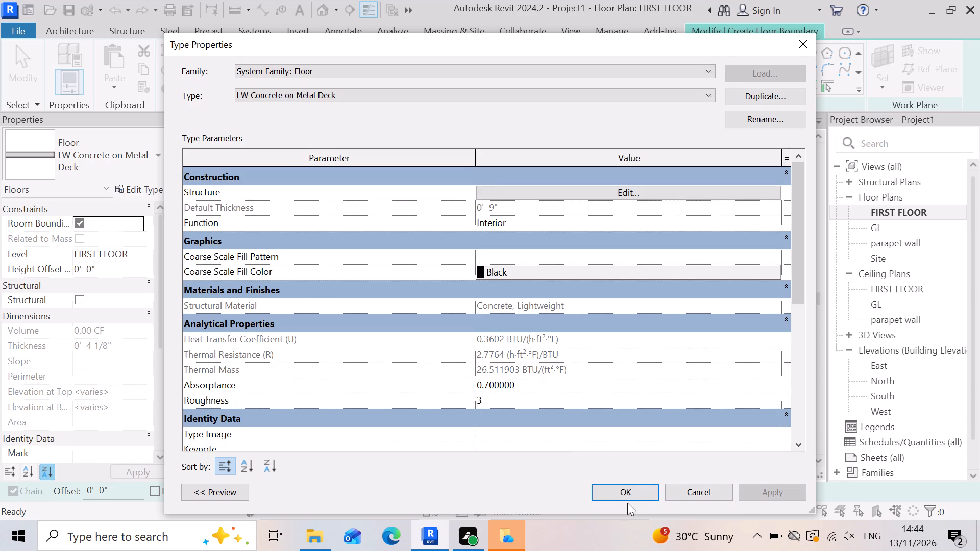
left_click(629, 495)
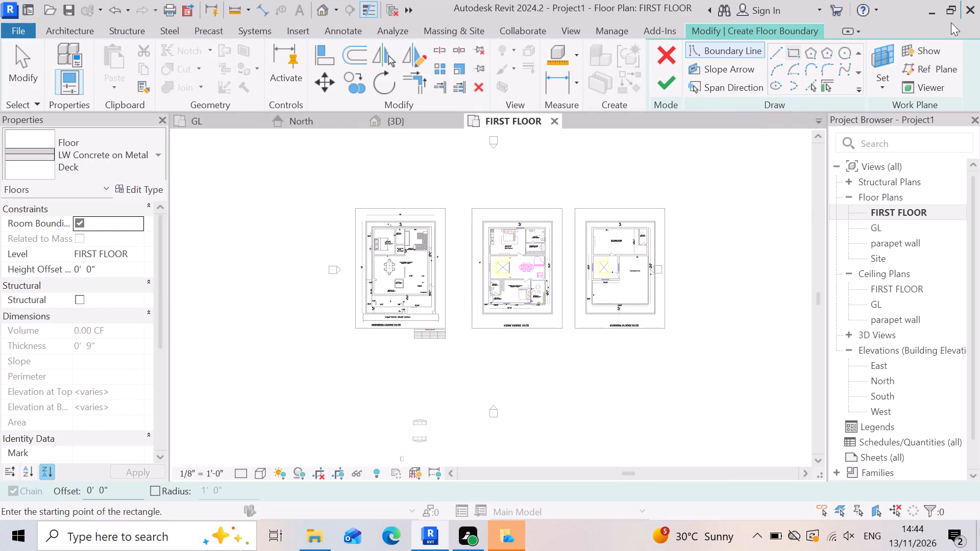
Sketch a rectangular floor boundary about 17'-2" by 14'-9 1/2" over the guest bedroom, toilet and powder room, following the outer wall edges.
left_click(796, 58)
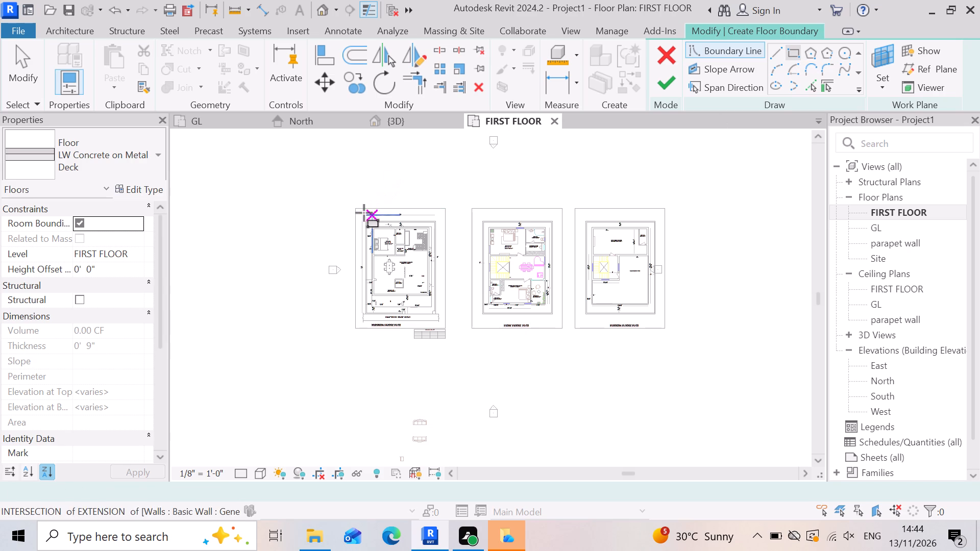
scroll(370, 243, "up", 10)
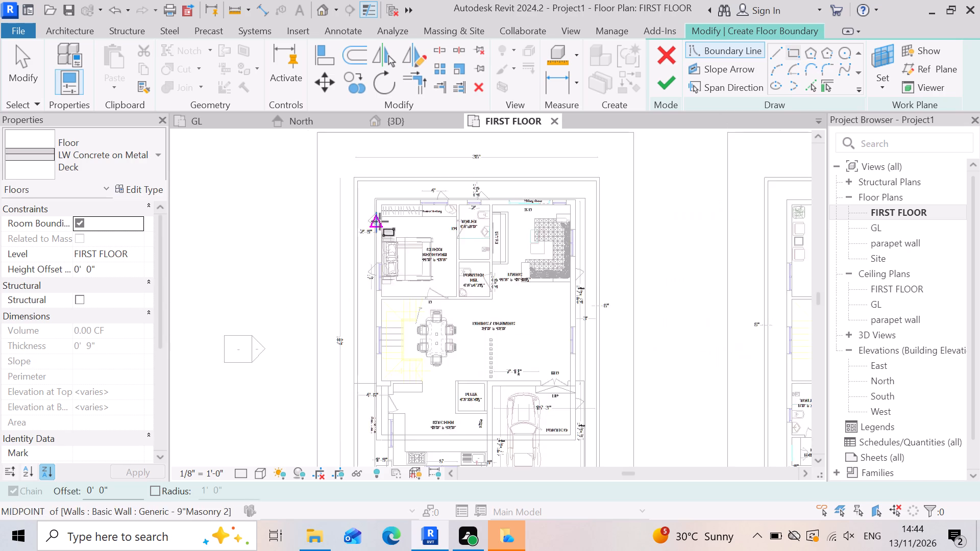
scroll(380, 221, "up", 7)
scroll(347, 181, "up", 6)
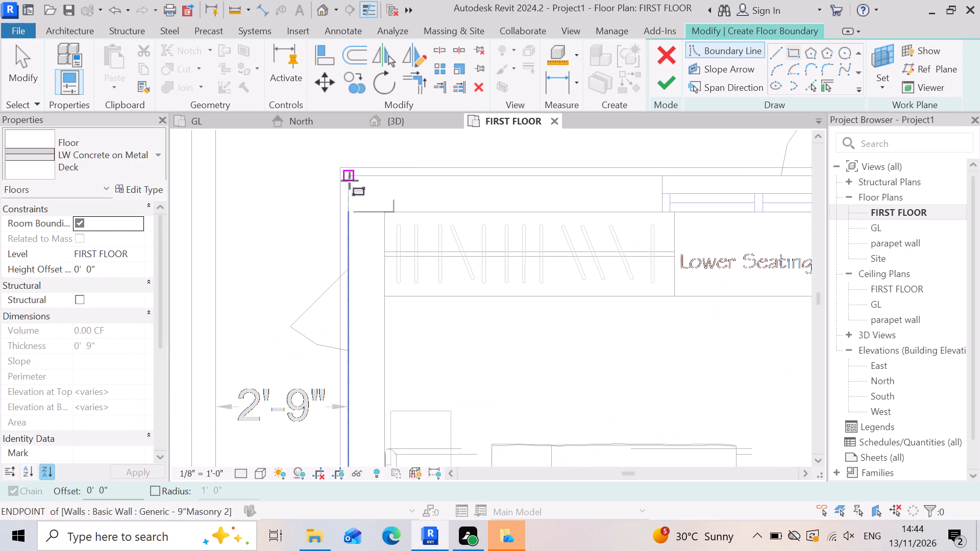
left_click(338, 165)
scroll(339, 165, "down", 3)
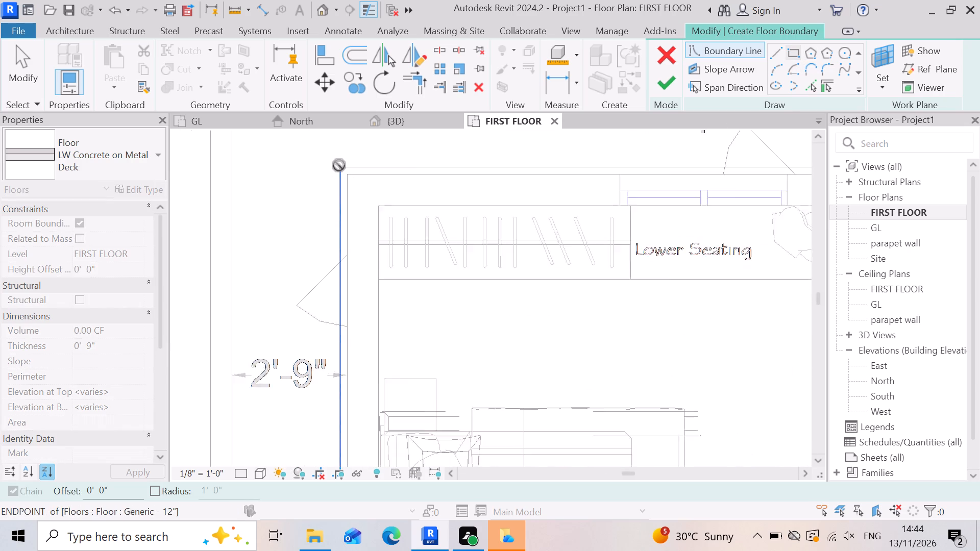
scroll(339, 165, "down", 2)
scroll(537, 284, "down", 5)
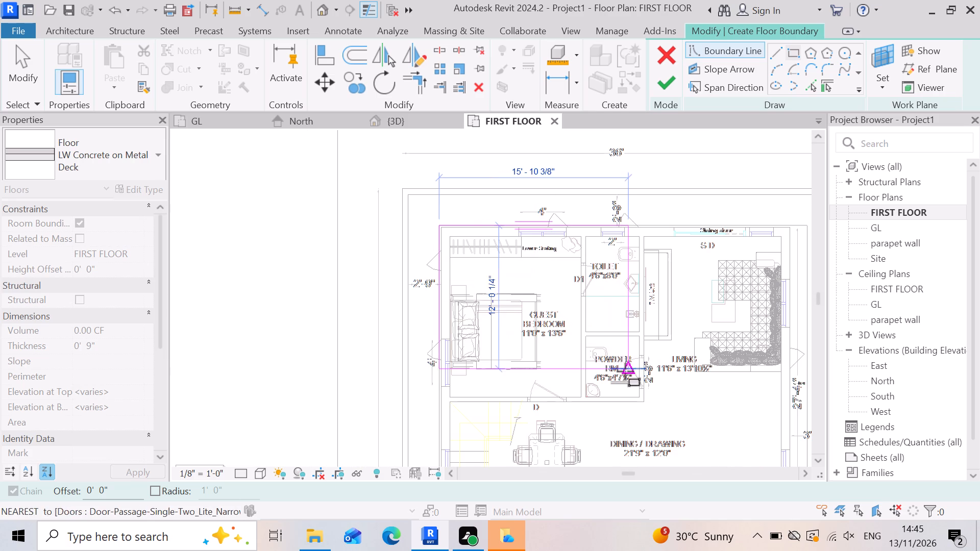
scroll(635, 390, "down", 2)
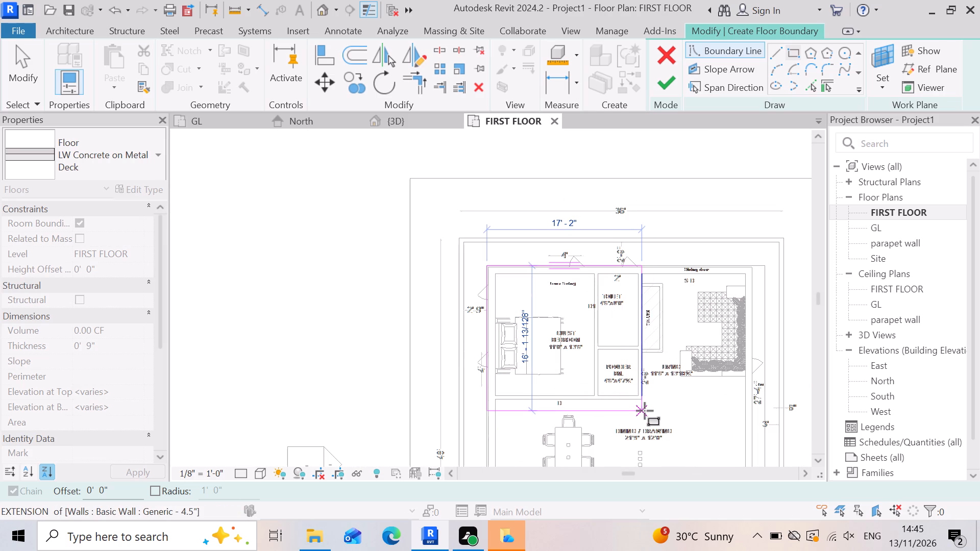
scroll(641, 394, "up", 2)
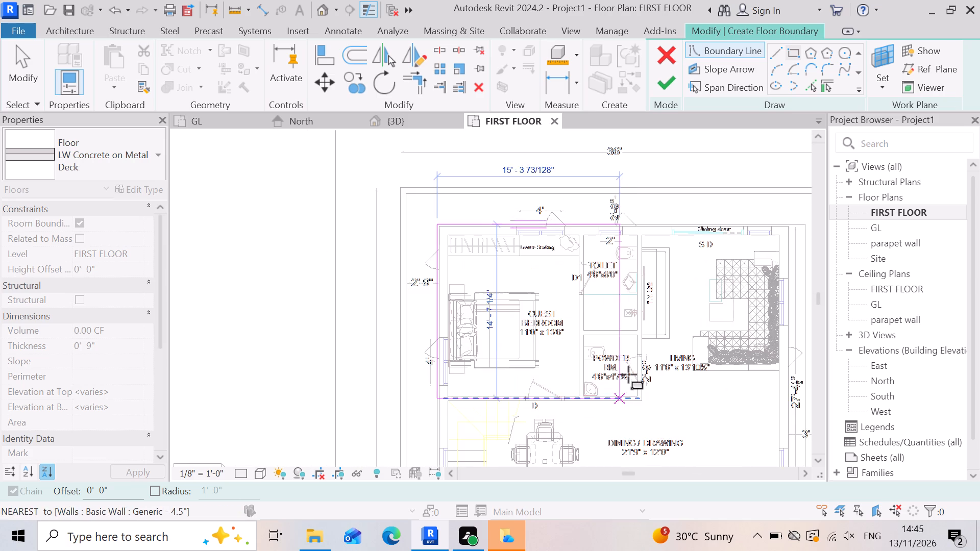
scroll(629, 374, "down", 11)
scroll(629, 374, "up", 2)
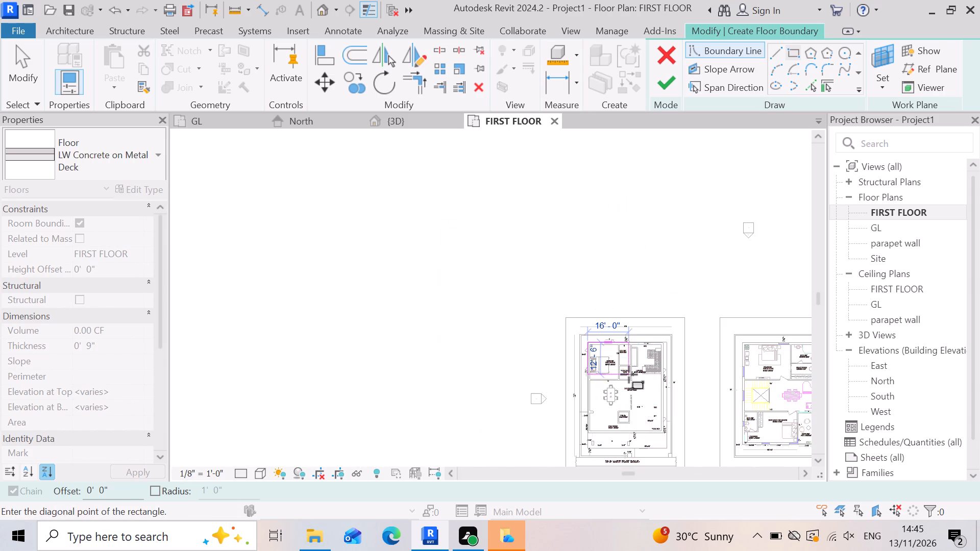
scroll(629, 374, "up", 13)
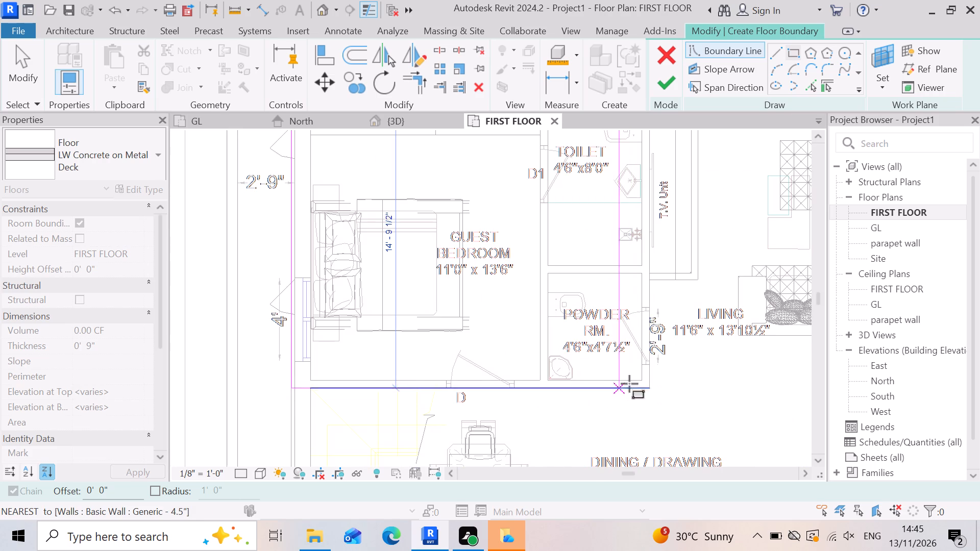
scroll(646, 387, "up", 3)
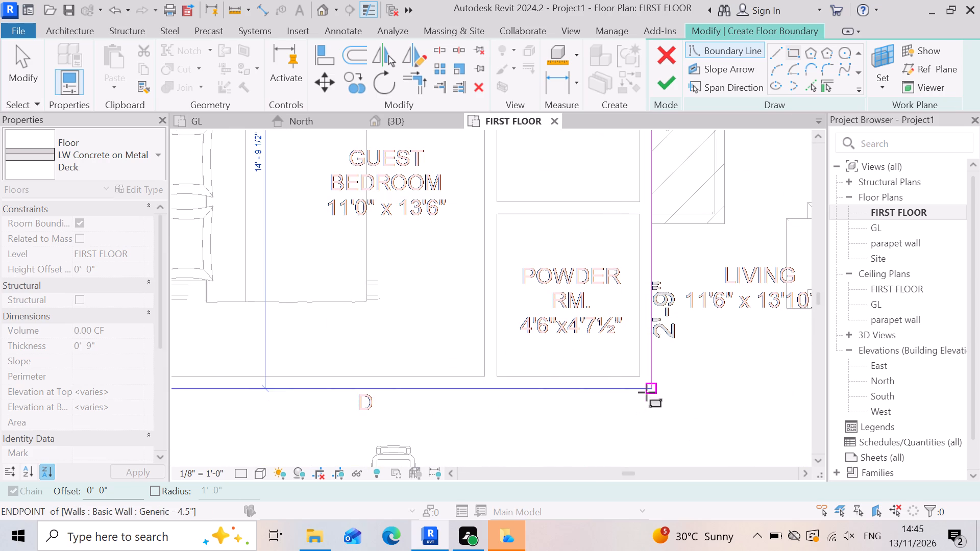
scroll(647, 392, "up", 2)
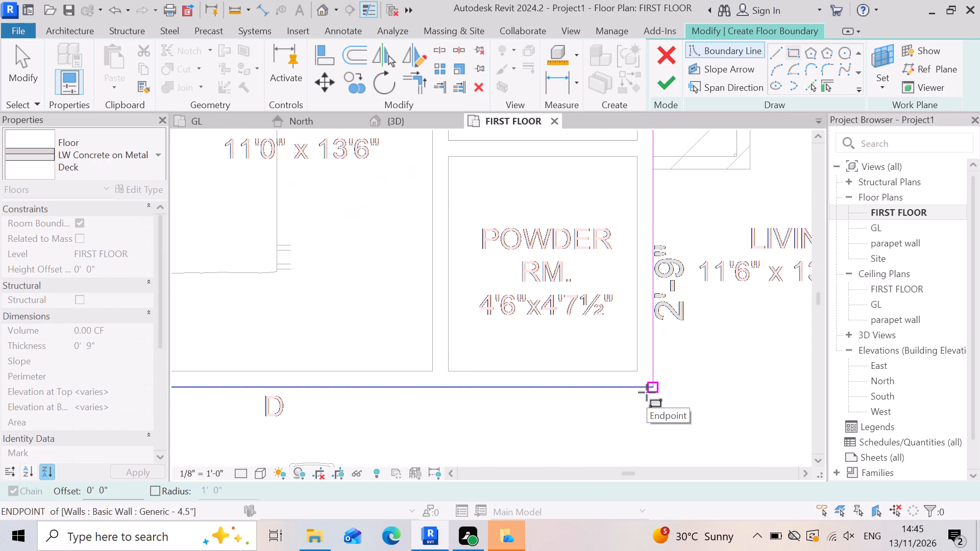
left_click(648, 392)
Finish the bedroom-side floor sketch and attach the walls reaching this level to the floor's bottom.
scroll(577, 372, "down", 6)
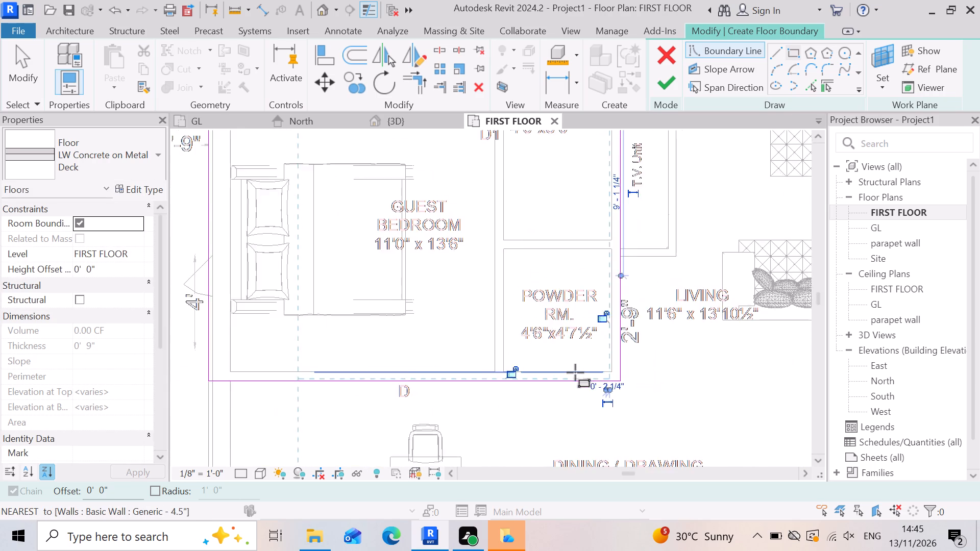
scroll(575, 372, "down", 7)
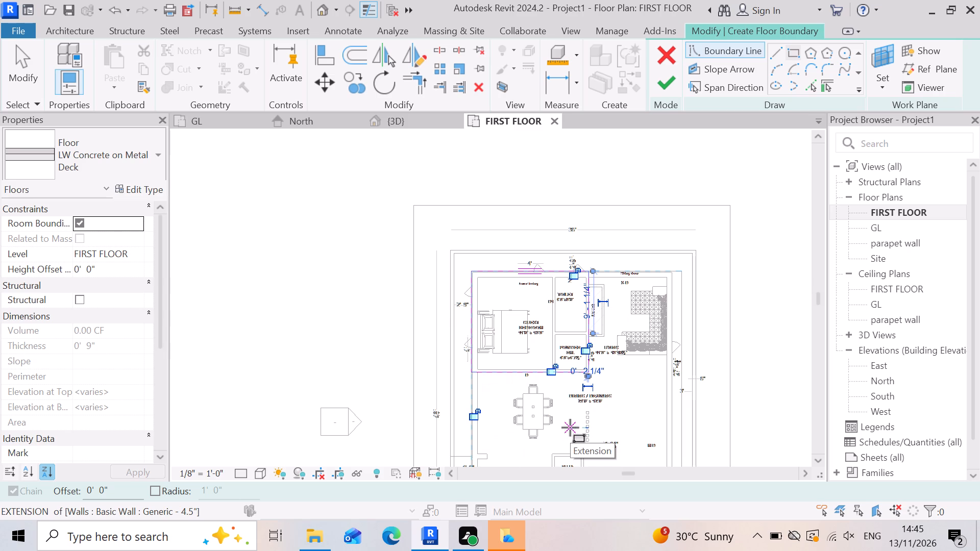
scroll(577, 371, "down", 2)
scroll(635, 329, "up", 4)
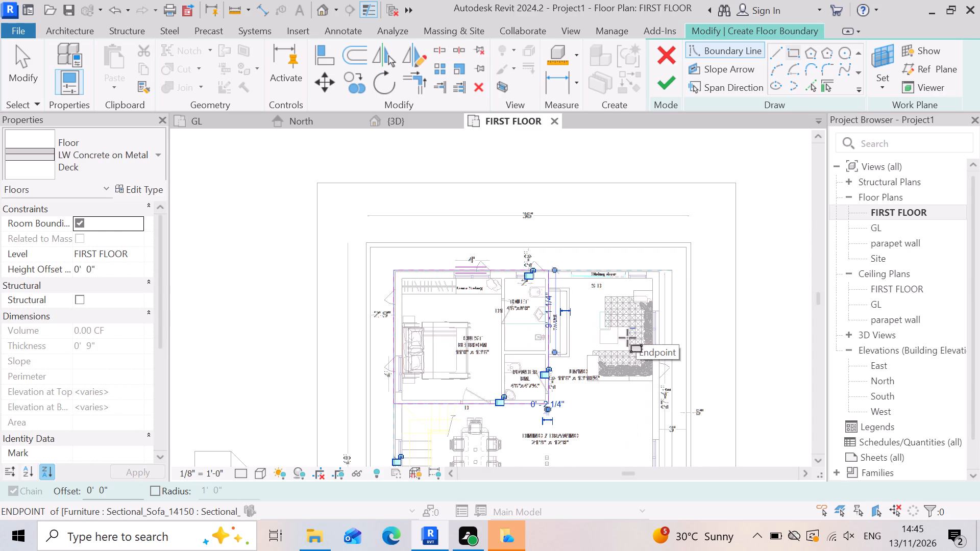
scroll(577, 312, "up", 5)
scroll(609, 198, "up", 2)
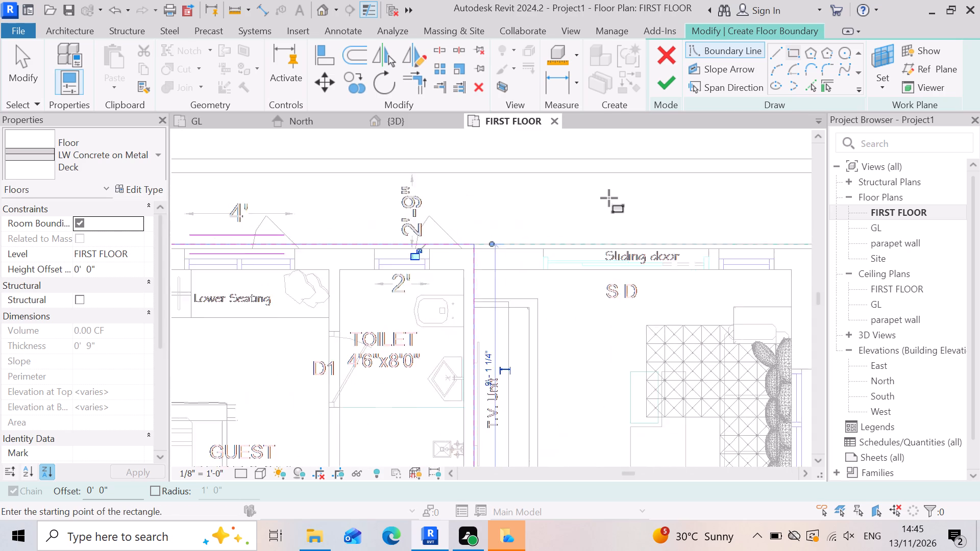
scroll(609, 198, "up", 2)
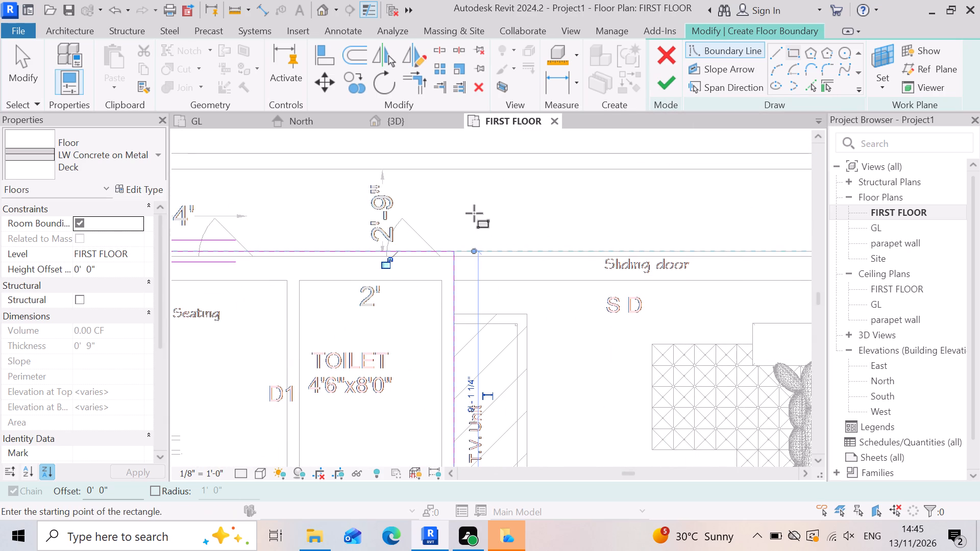
left_click(668, 87)
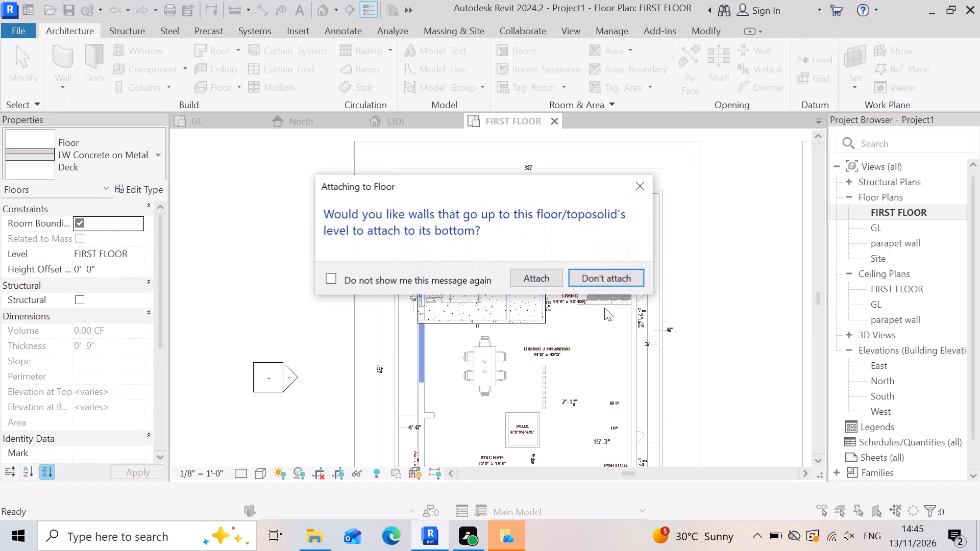
left_click(538, 281)
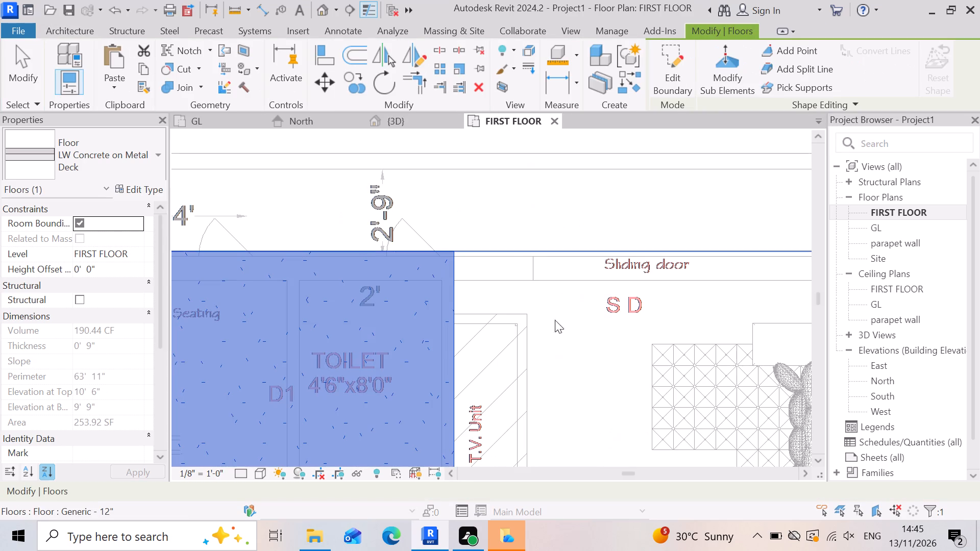
Start another architectural floor and sketch a rectangle about 14'-9 1/2" deep over the living room, from the first slab's edge to the opposite outer wall.
scroll(501, 229, "down", 6)
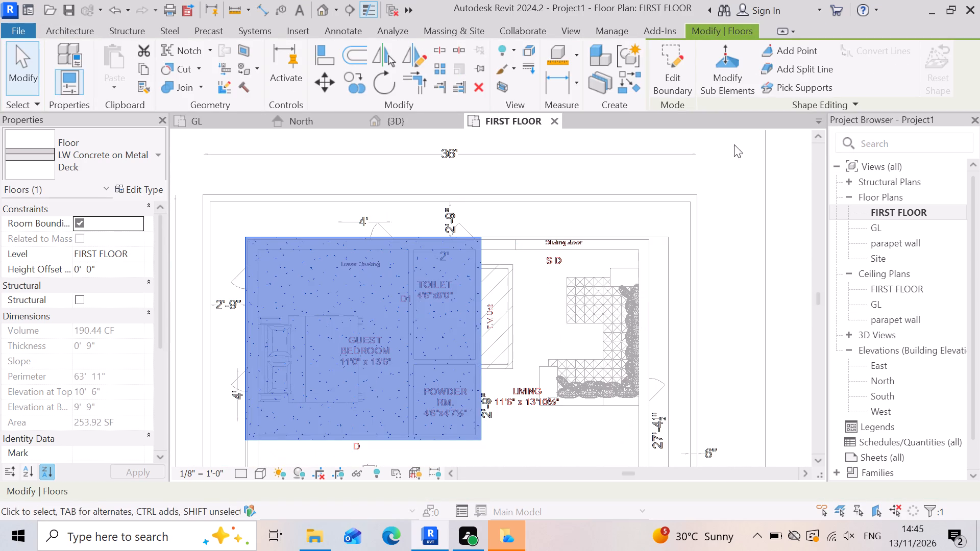
left_click(83, 37)
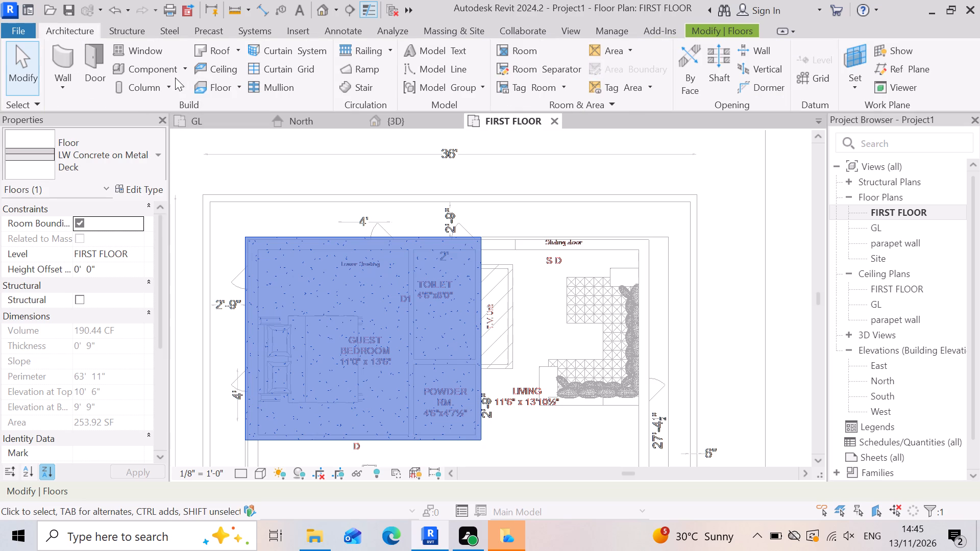
left_click(244, 87)
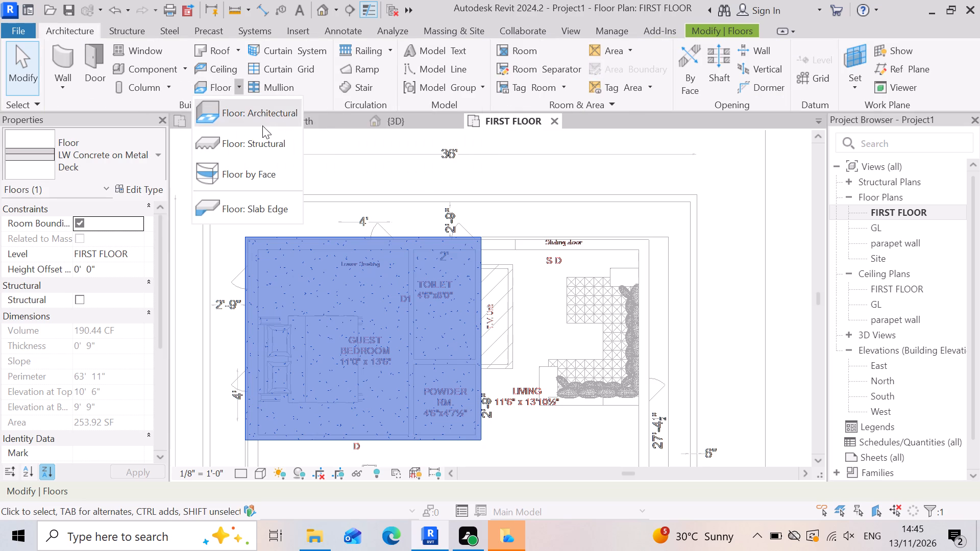
left_click(264, 115)
scroll(570, 270, "up", 2)
scroll(446, 234, "up", 5)
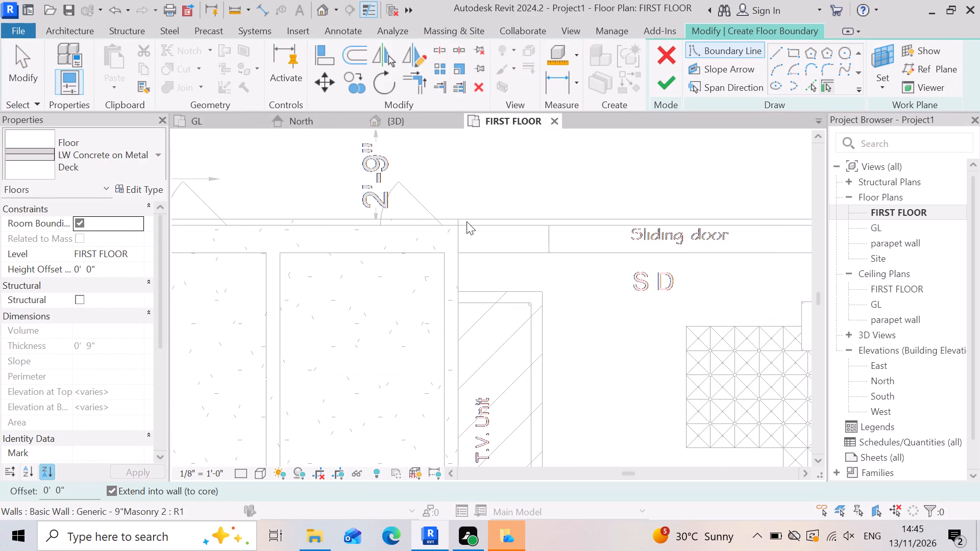
scroll(473, 225, "up", 3)
left_click(790, 51)
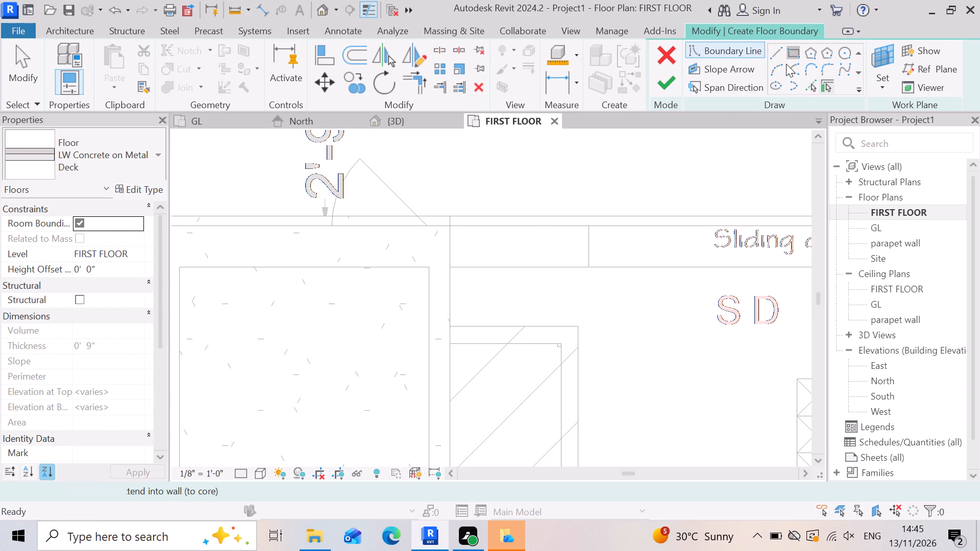
left_click(450, 215)
scroll(472, 206, "down", 4)
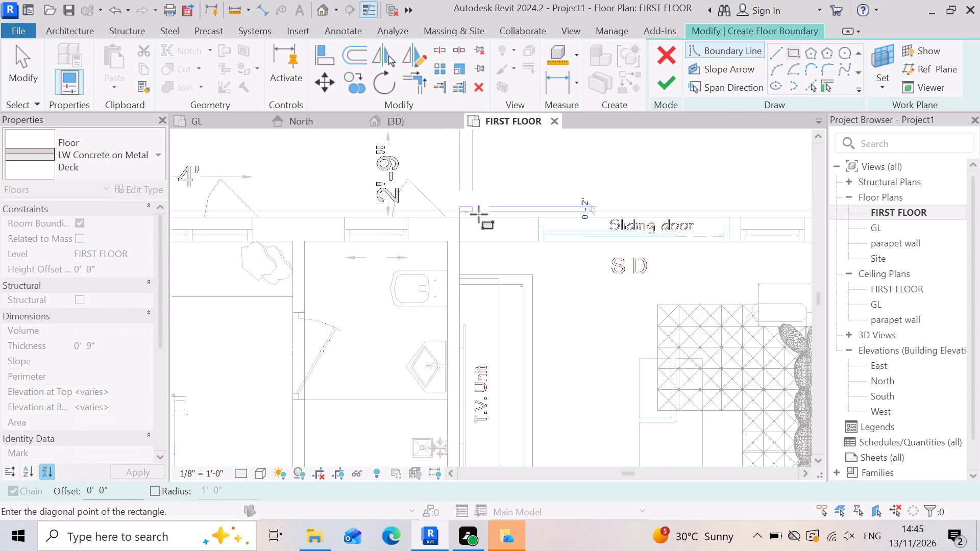
scroll(634, 333, "down", 9)
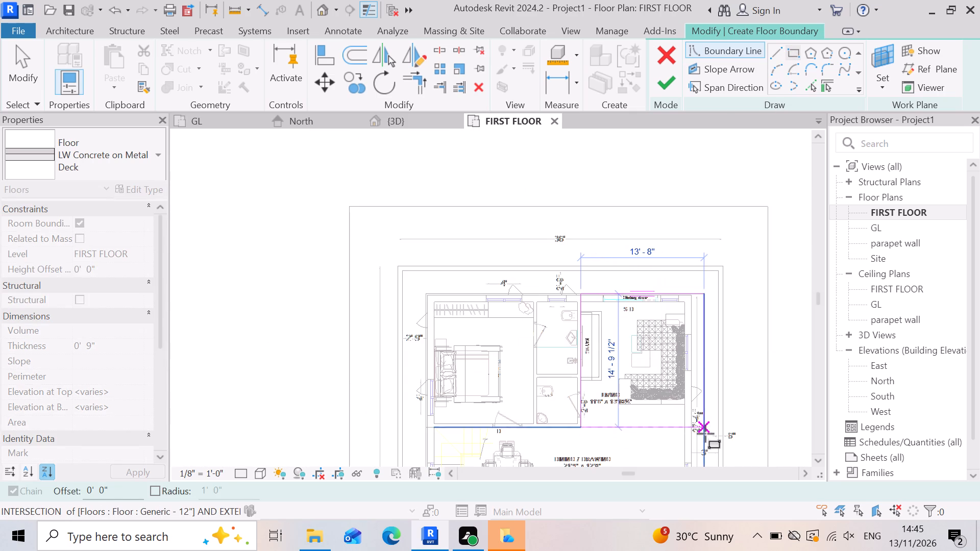
scroll(708, 434, "up", 3)
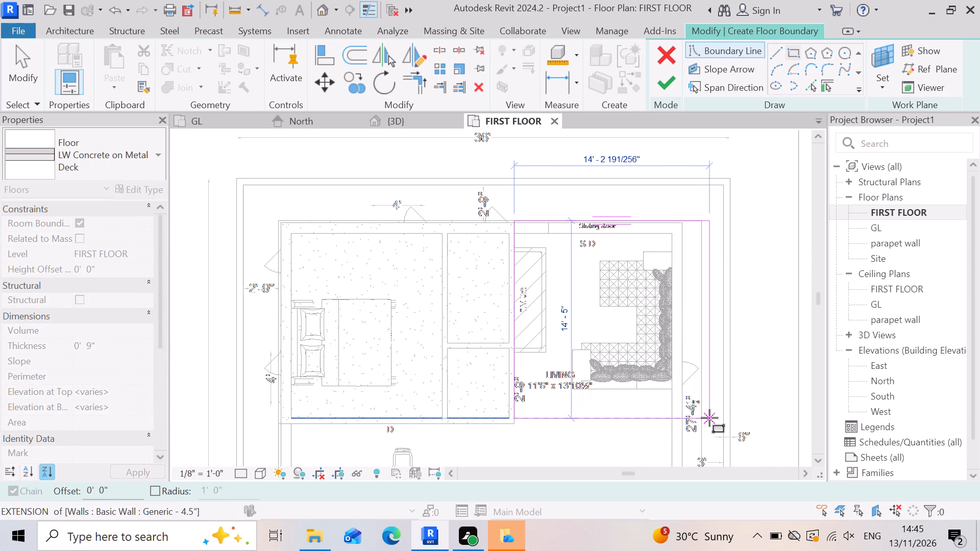
scroll(709, 418, "up", 2)
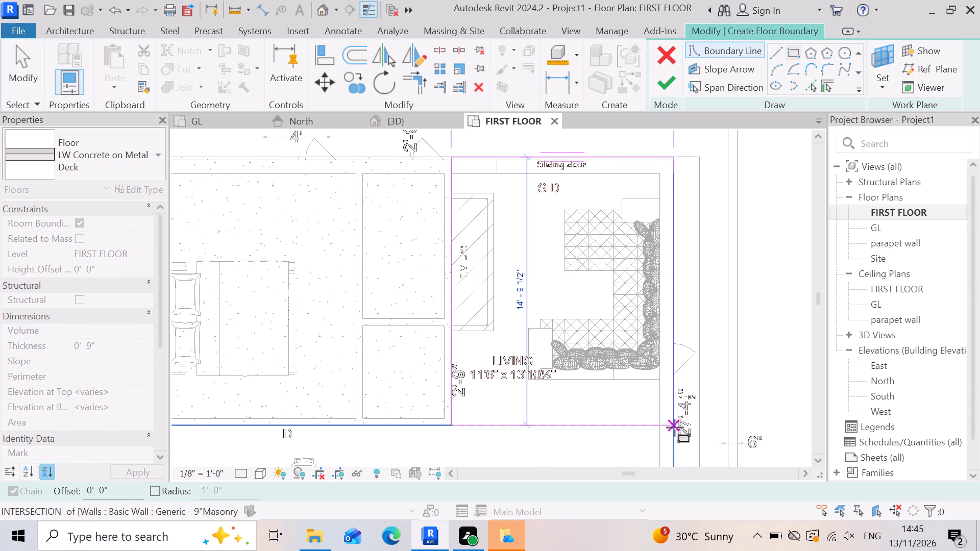
scroll(675, 428, "up", 2)
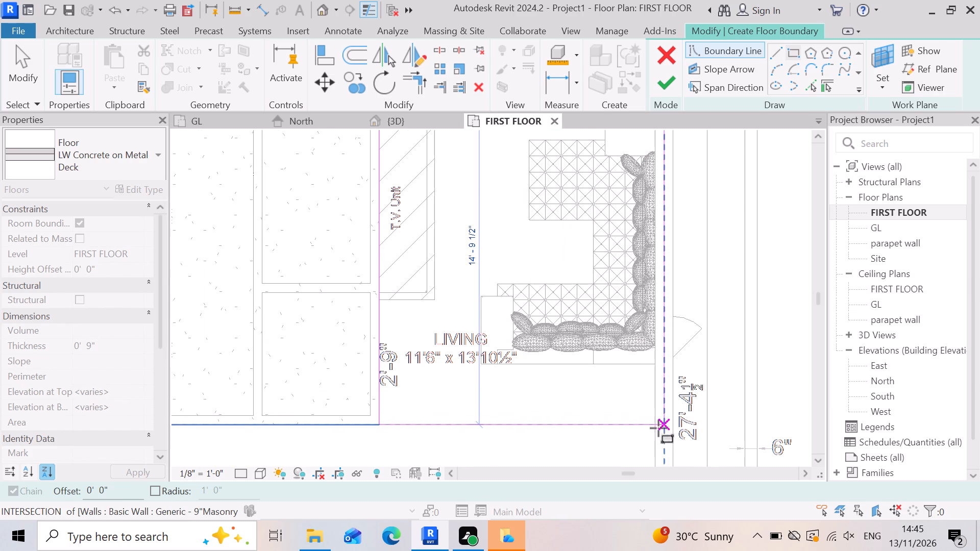
left_click(654, 428)
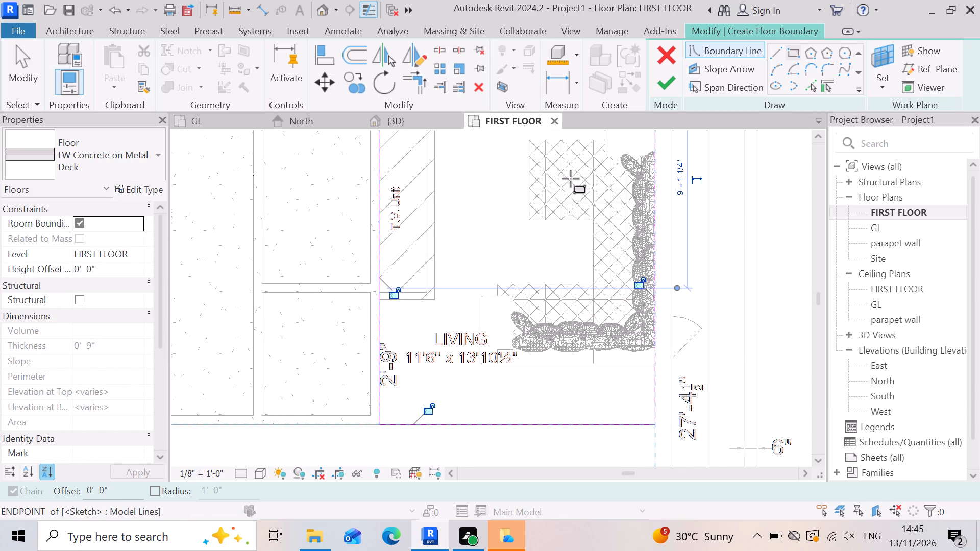
Finish the living room floor sketch, attach the walls reaching it to its bottom, and clear the selection.
left_click(658, 84)
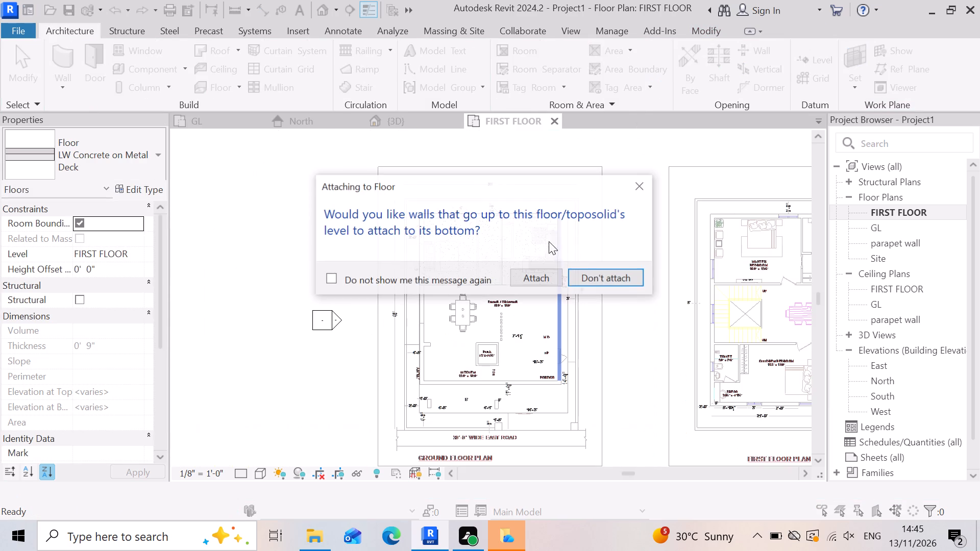
left_click(531, 275)
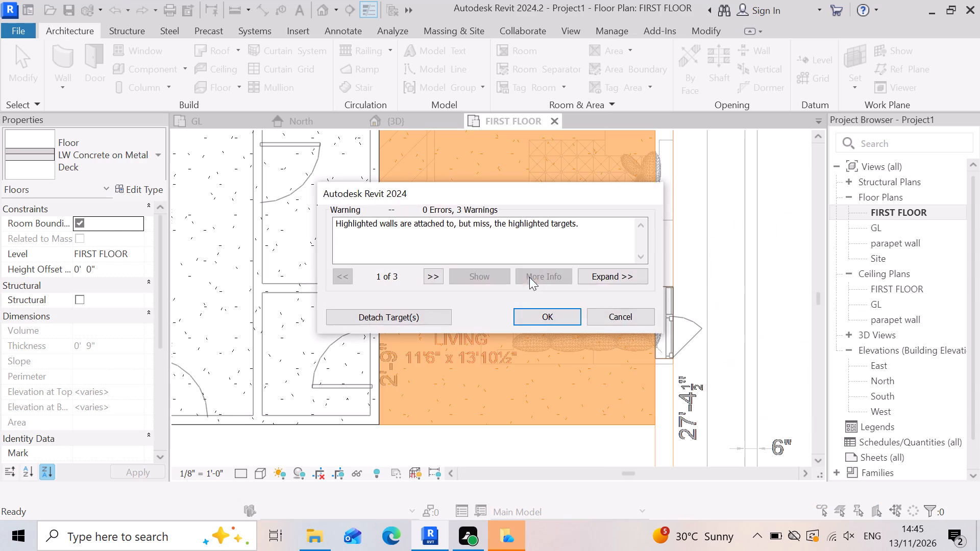
left_click(549, 311)
scroll(552, 319, "down", 4)
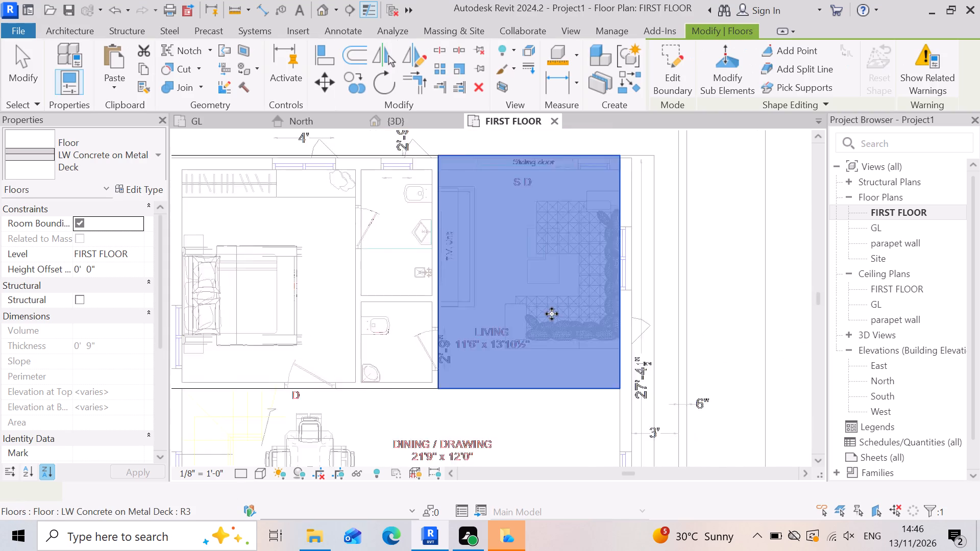
scroll(552, 314, "down", 4)
scroll(597, 340, "down", 3)
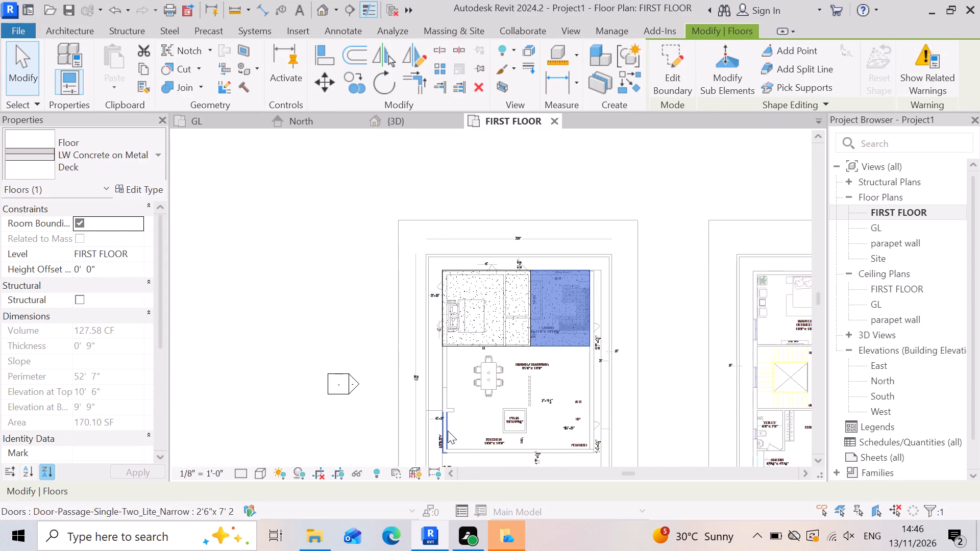
scroll(448, 431, "up", 2)
scroll(502, 338, "up", 3)
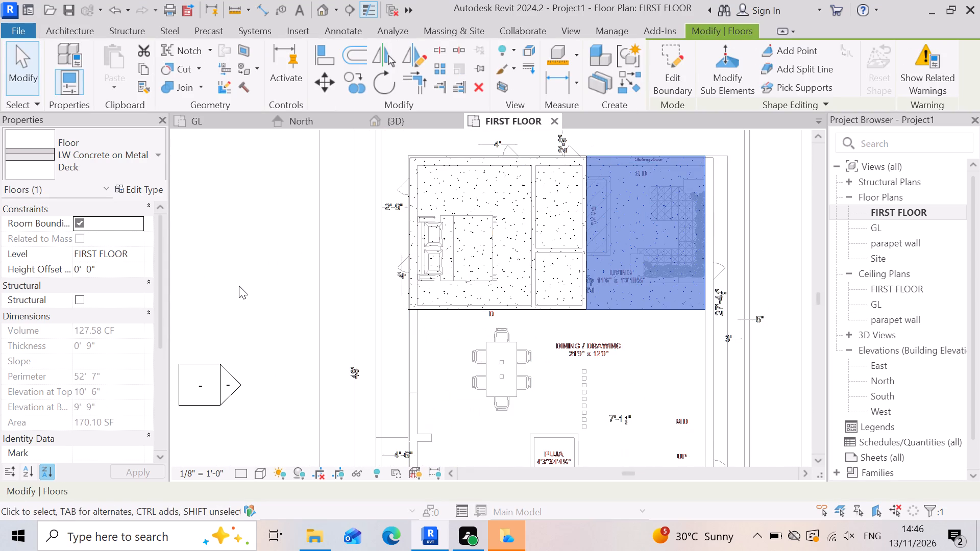
left_click(236, 287)
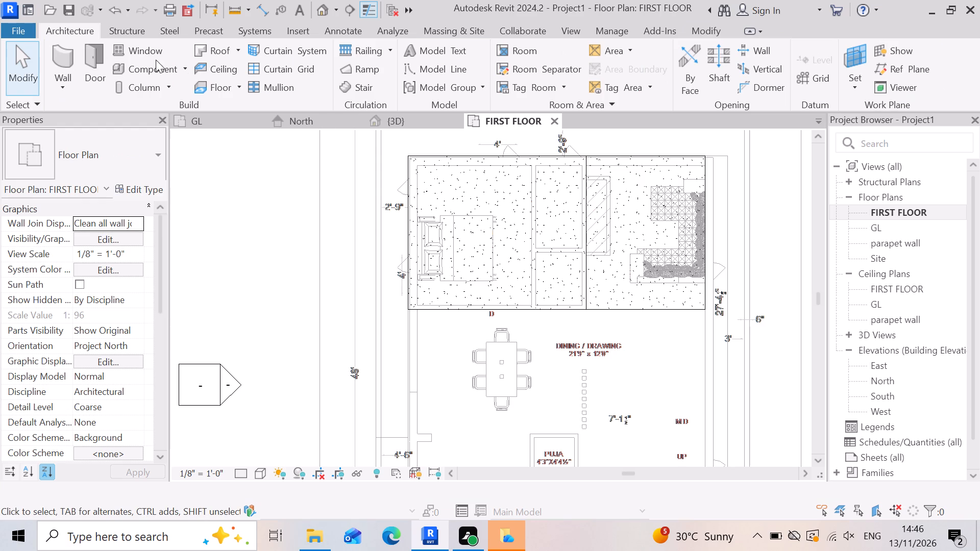
Start another architectural floor and sketch a rectangle about 19'-10 3/4" deep over the dining and kitchen area, from the bedroom-side slab's outer corner to the front wall.
left_click(214, 85)
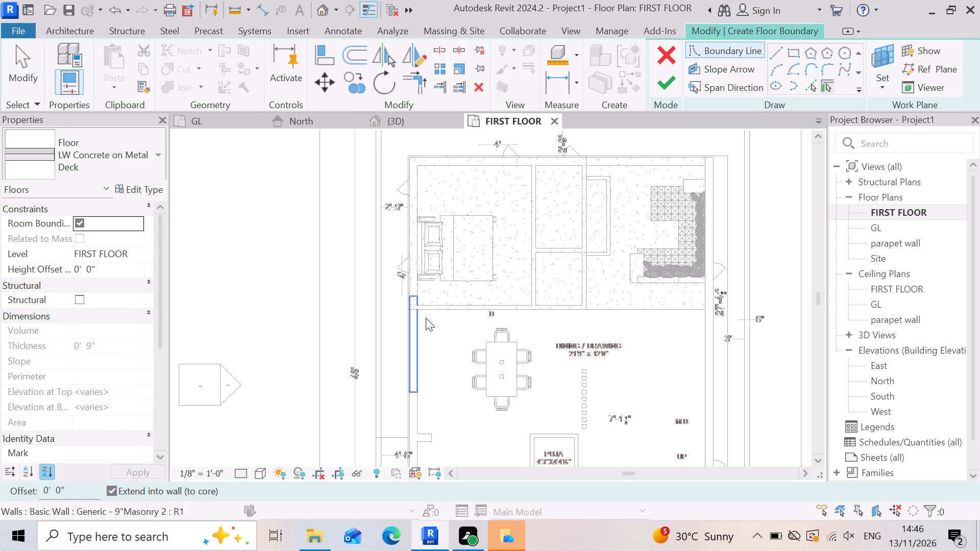
scroll(456, 325, "up", 10)
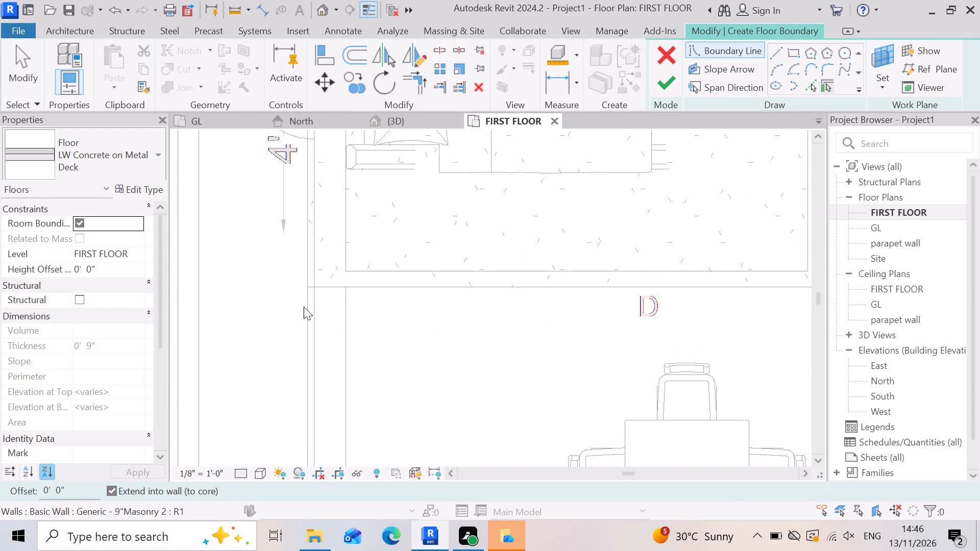
scroll(308, 304, "up", 3)
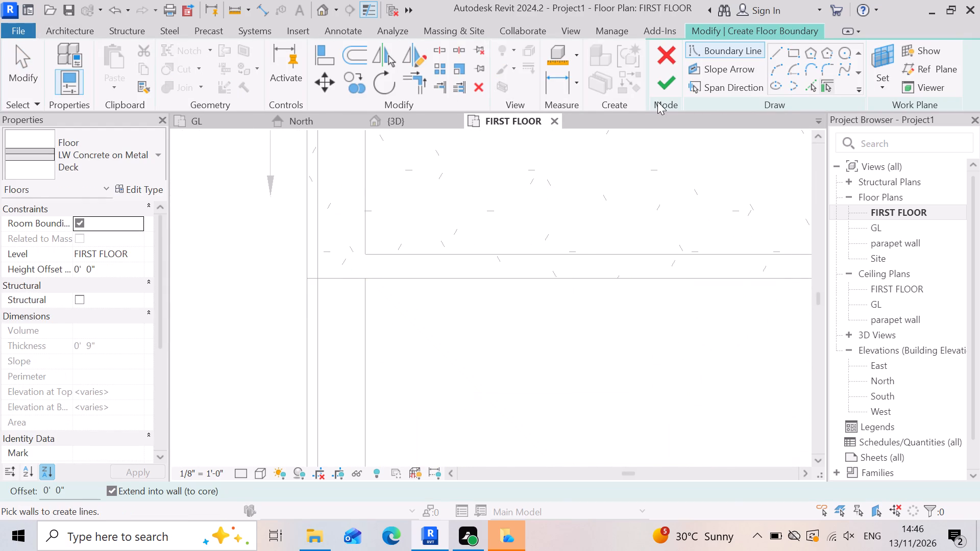
left_click(796, 56)
scroll(379, 292, "up", 5)
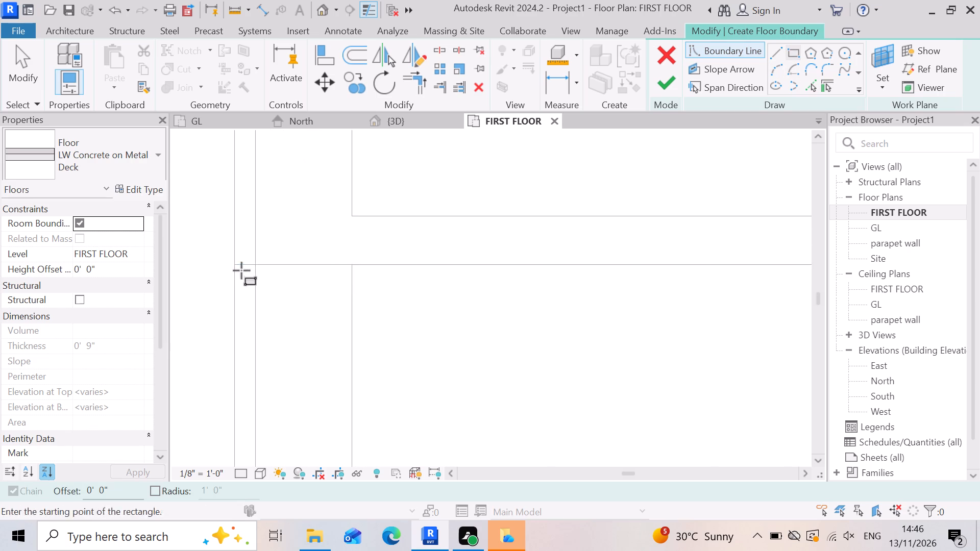
left_click(236, 268)
scroll(359, 248, "down", 14)
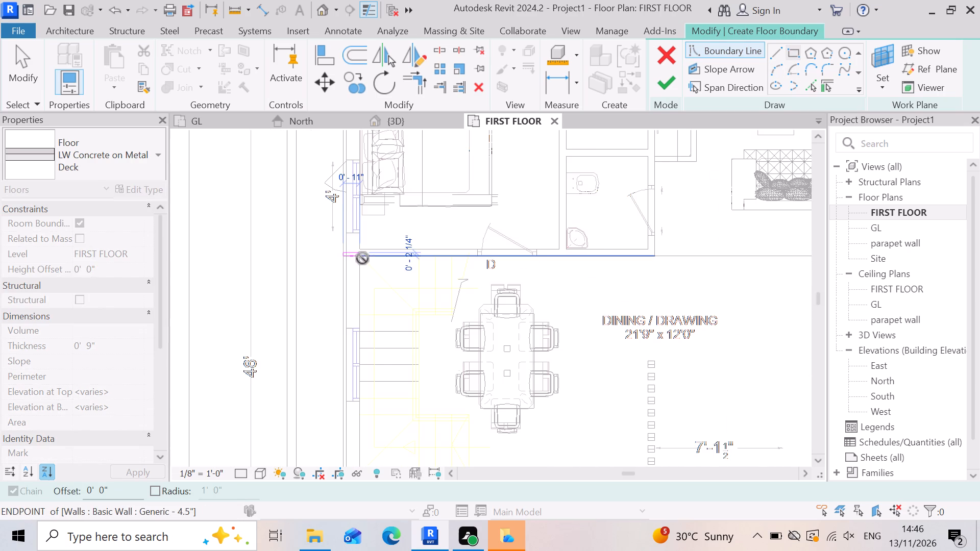
scroll(601, 307, "down", 6)
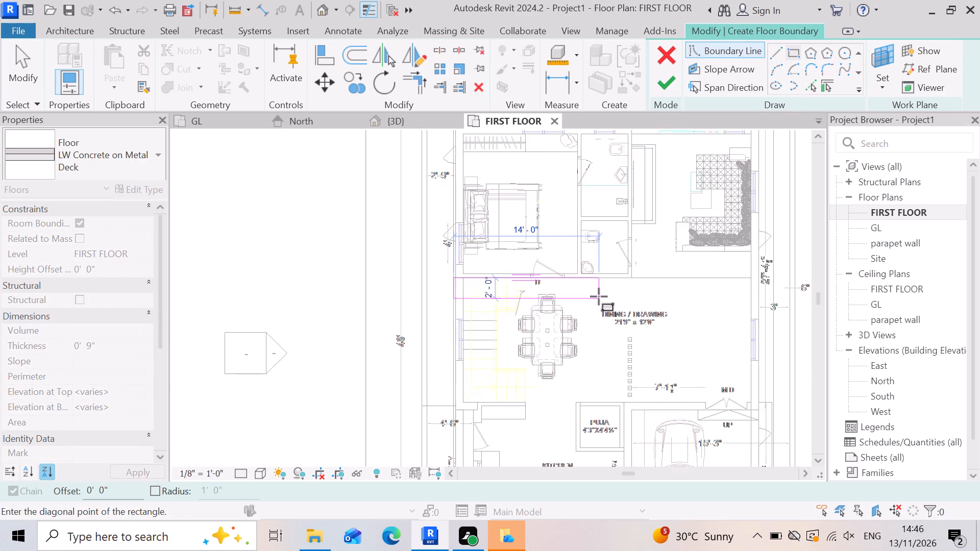
scroll(599, 296, "down", 3)
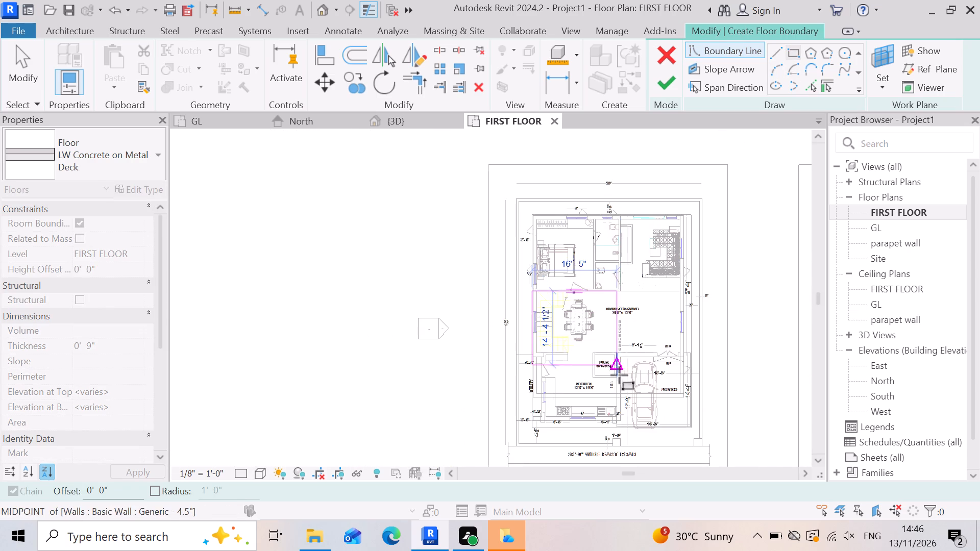
scroll(625, 427, "up", 3)
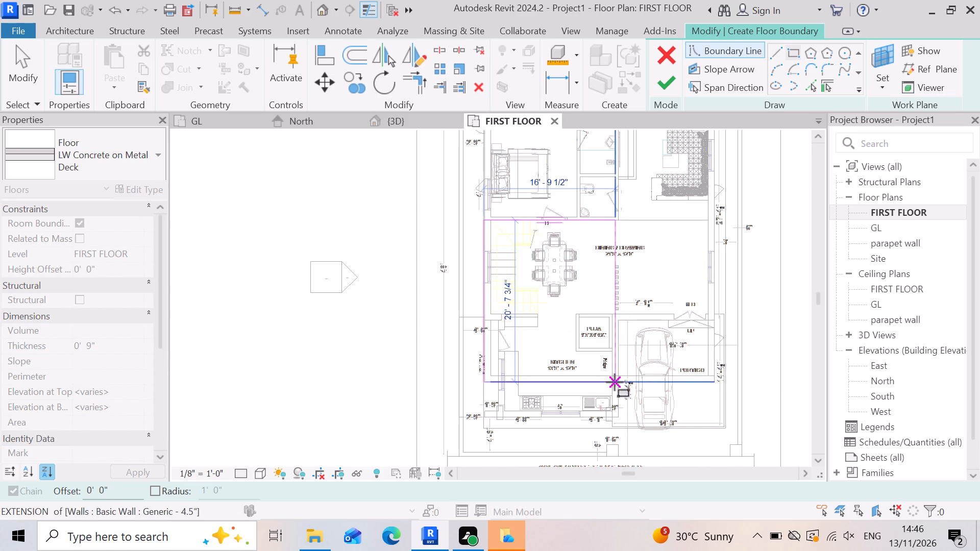
scroll(620, 382, "up", 5)
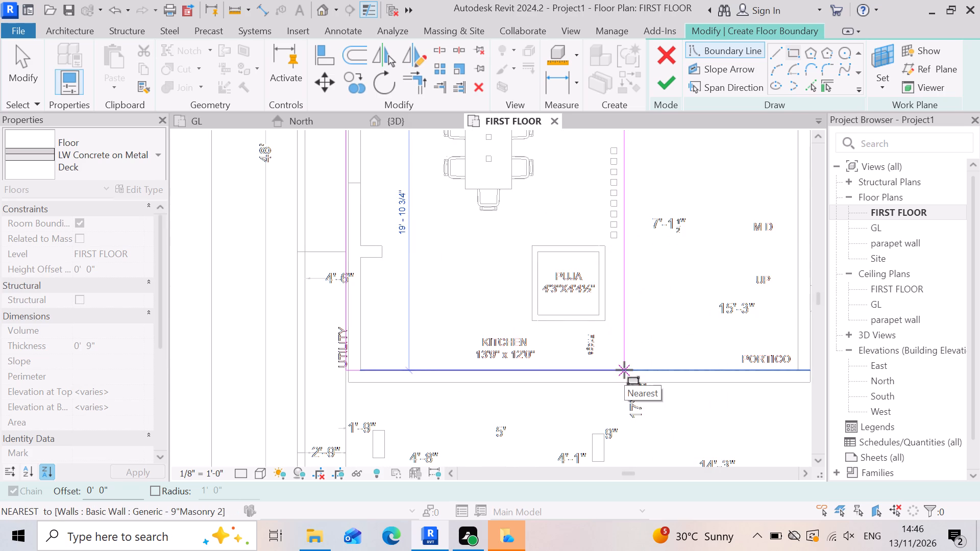
left_click(624, 370)
scroll(402, 420, "down", 3)
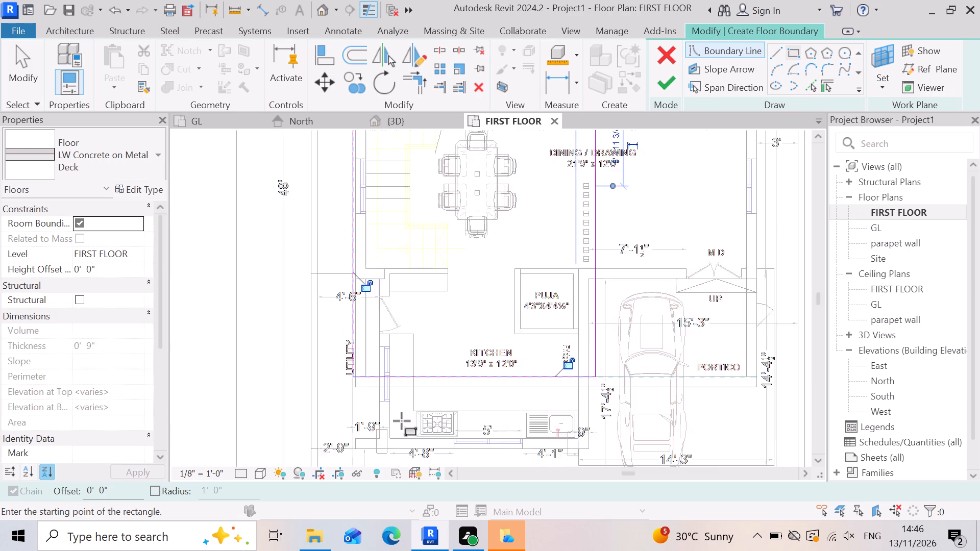
Finish the dining and kitchen floor sketch, attach the walls reaching it to its bottom, accept the warnings, and clear the selection.
left_click(667, 79)
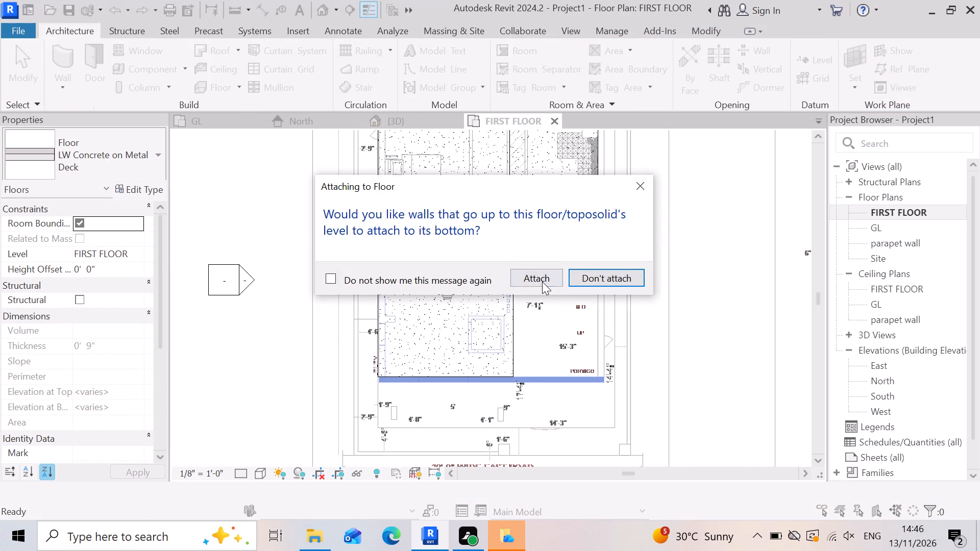
left_click(542, 281)
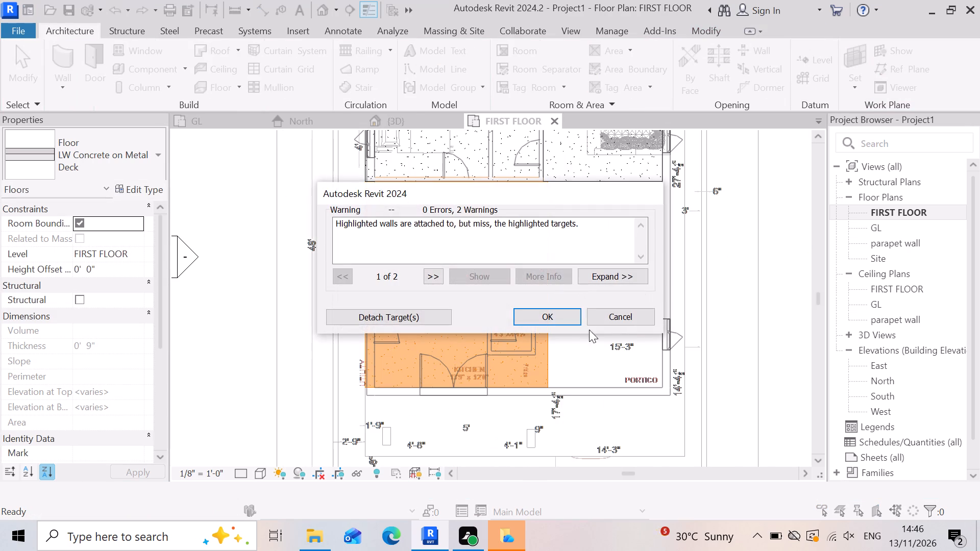
left_click(537, 312)
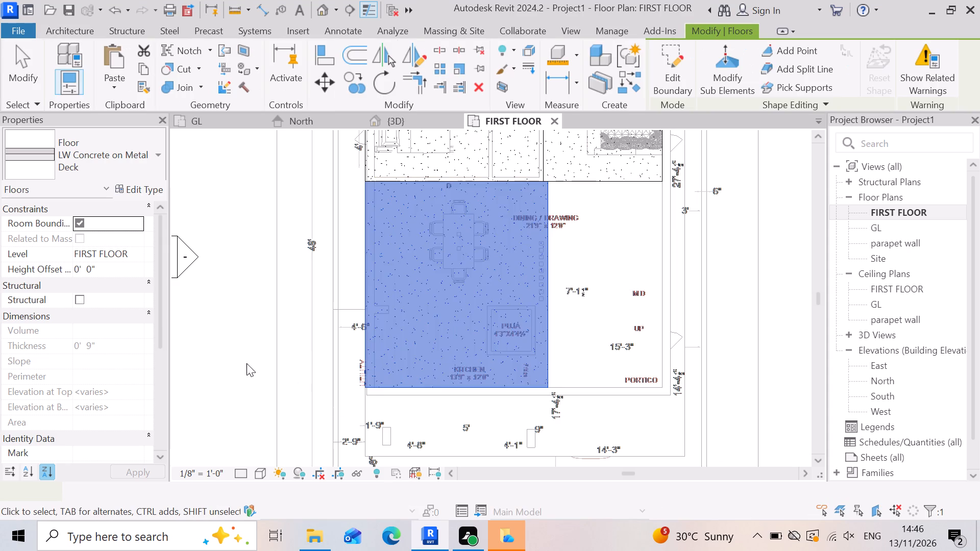
left_click(179, 356)
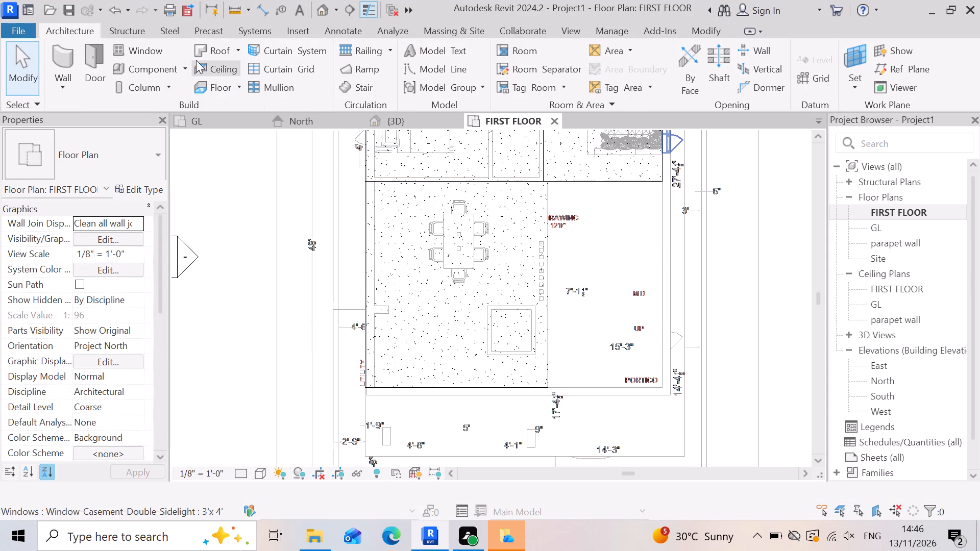
Start another floor and sketch a rectangle of about 273 SF over the portico side, from the adjoining slabs' shared corner to beyond the front wall.
left_click(226, 91)
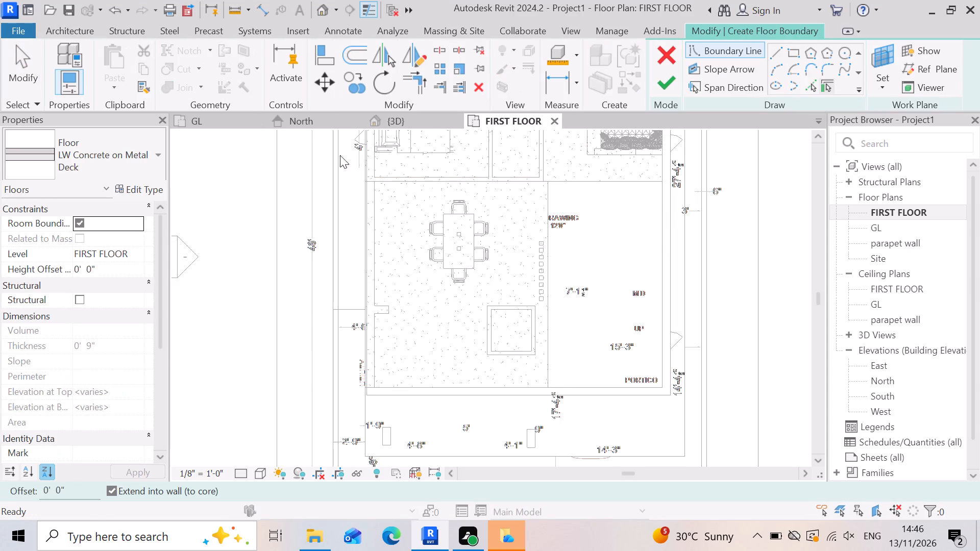
scroll(661, 209, "up", 5)
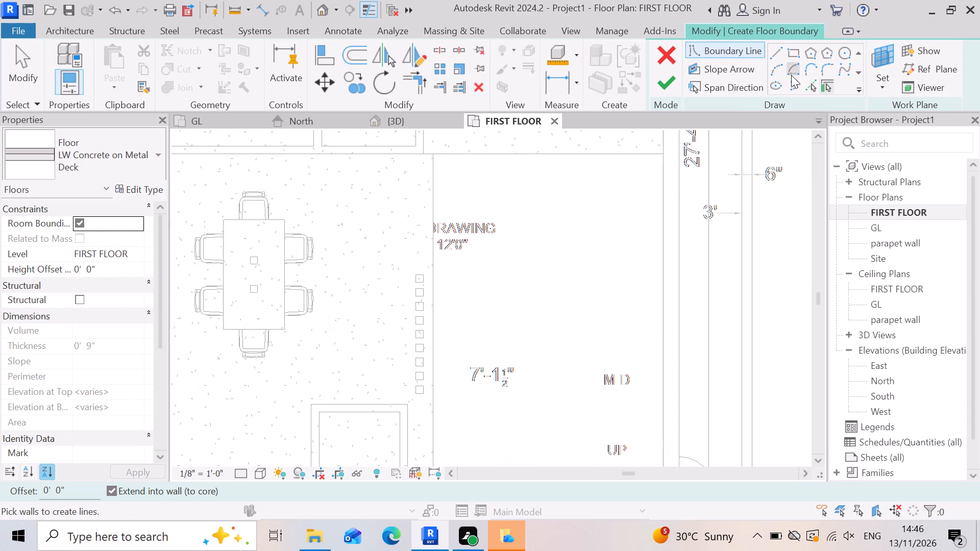
left_click(794, 55)
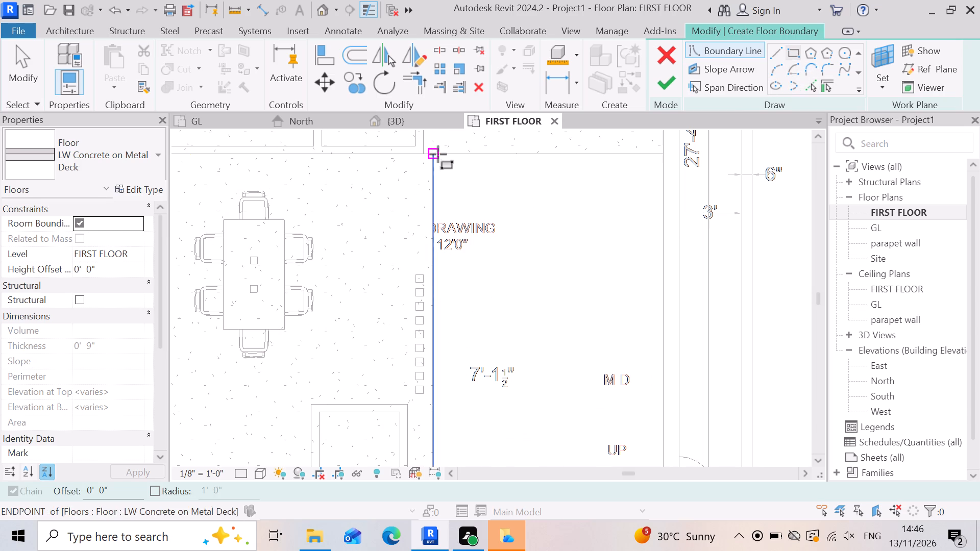
left_click(438, 154)
scroll(676, 207, "down", 7)
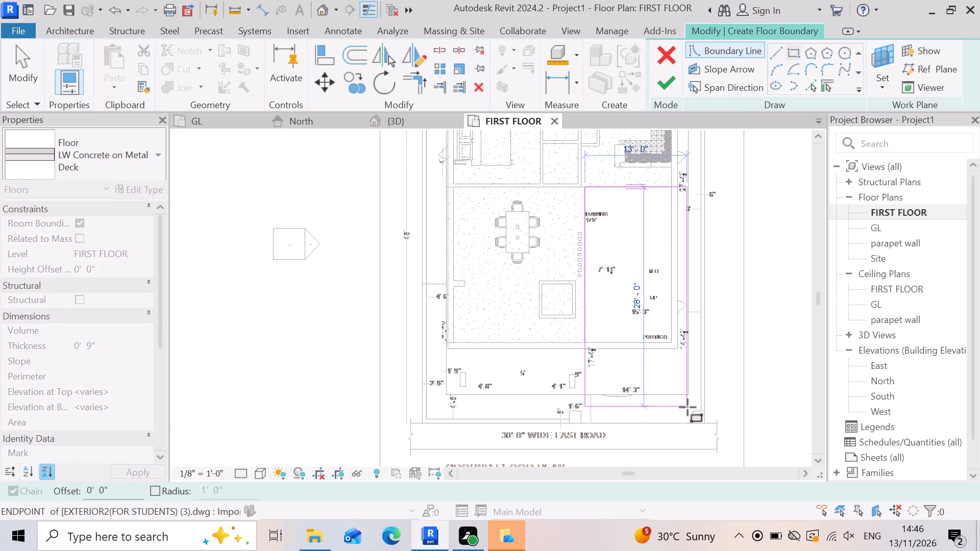
scroll(672, 339, "up", 5)
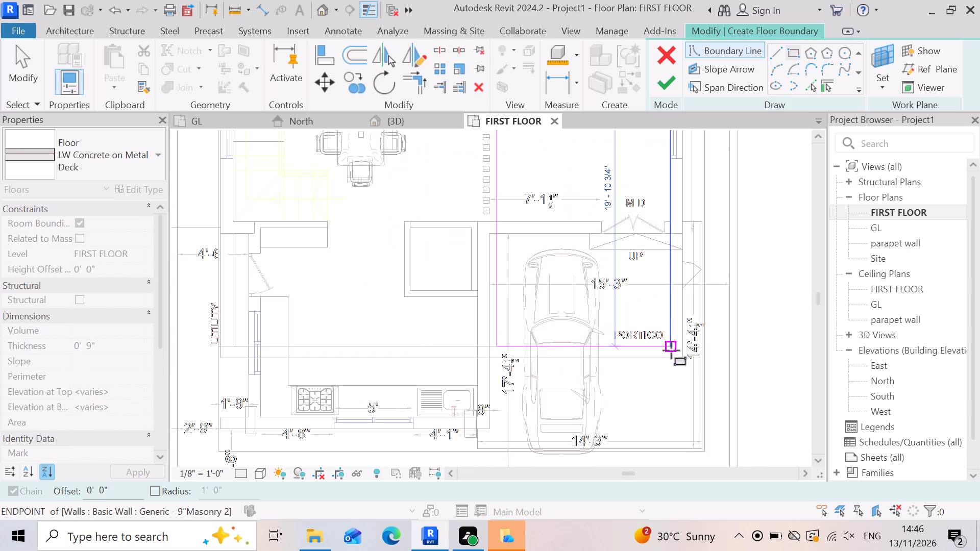
scroll(670, 369, "up", 3)
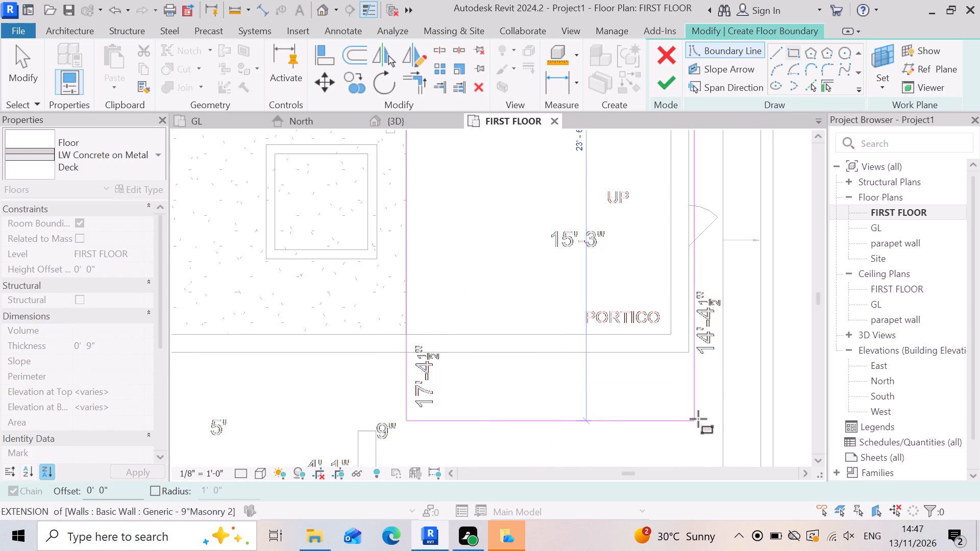
scroll(698, 418, "down", 2)
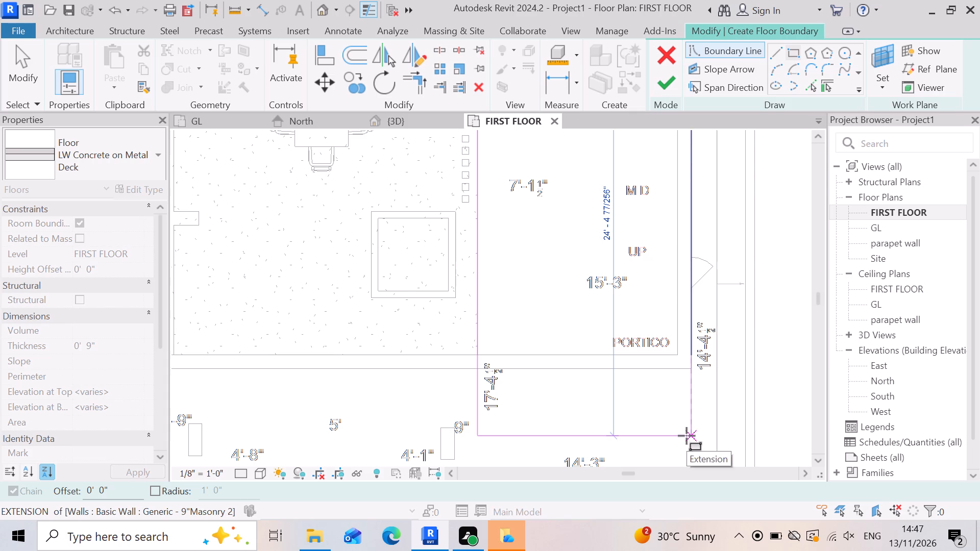
left_click(695, 415)
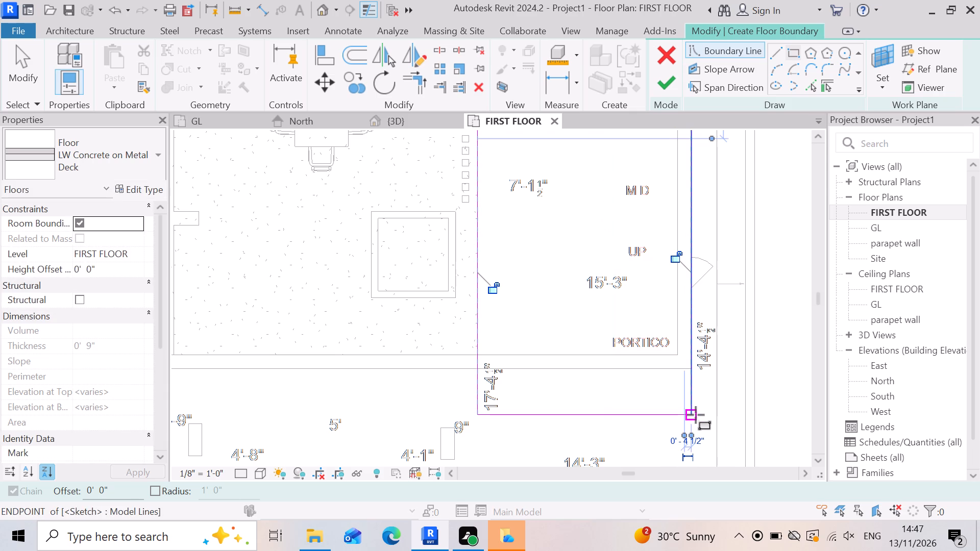
Finish the portico-side floor sketch and attach the walls reaching this level to the floor's bottom.
left_click(678, 83)
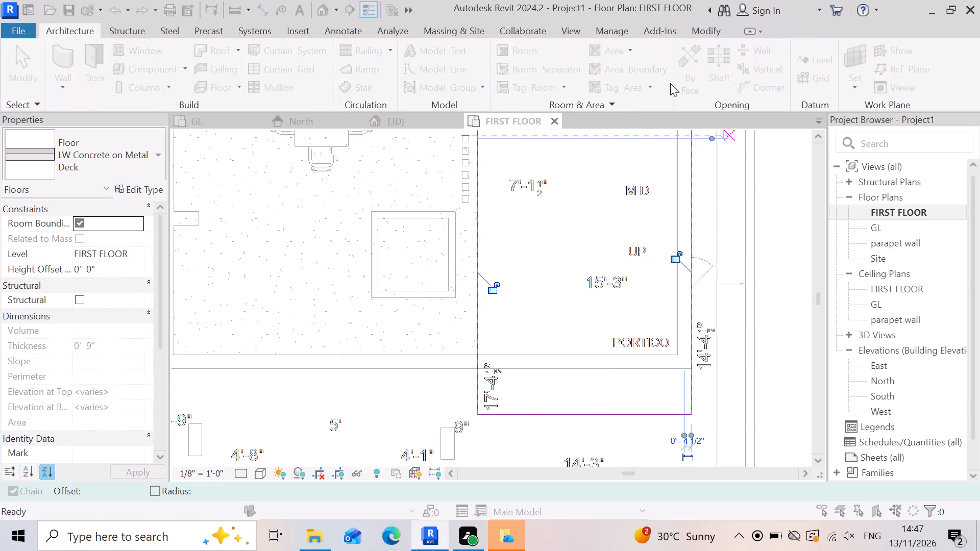
left_click(541, 282)
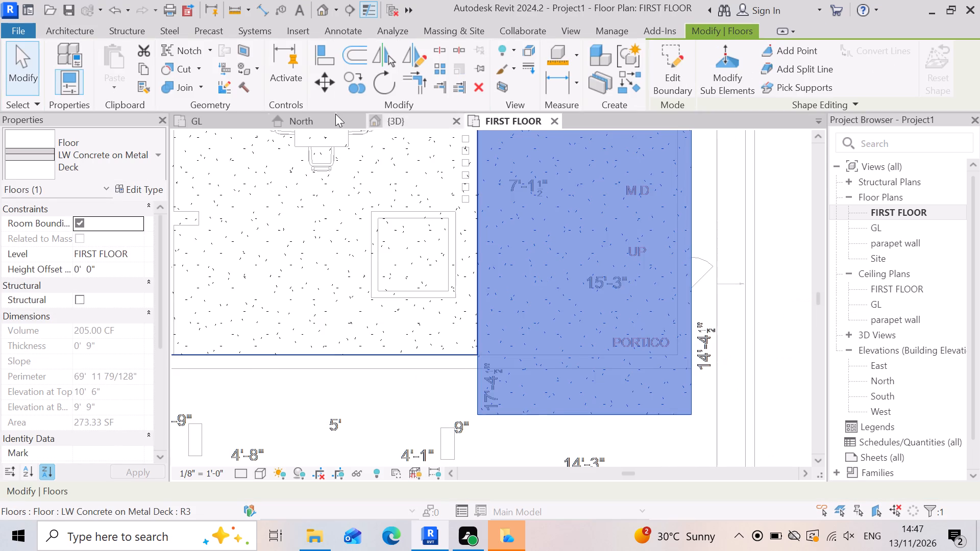
Examine the adjoining floor slabs in the 3D view, especially the outer edge where the portico-side slab meets the living room slab.
left_click(413, 122)
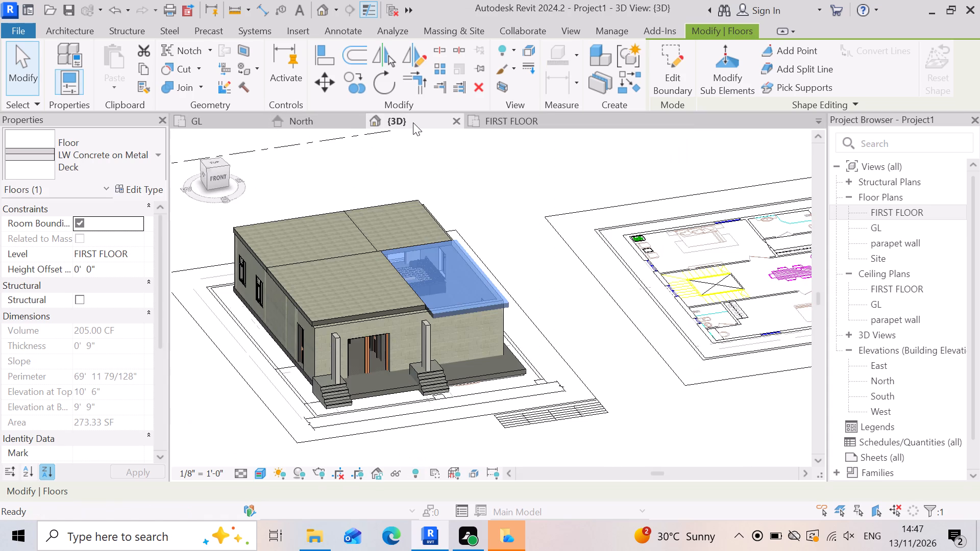
left_click(595, 319)
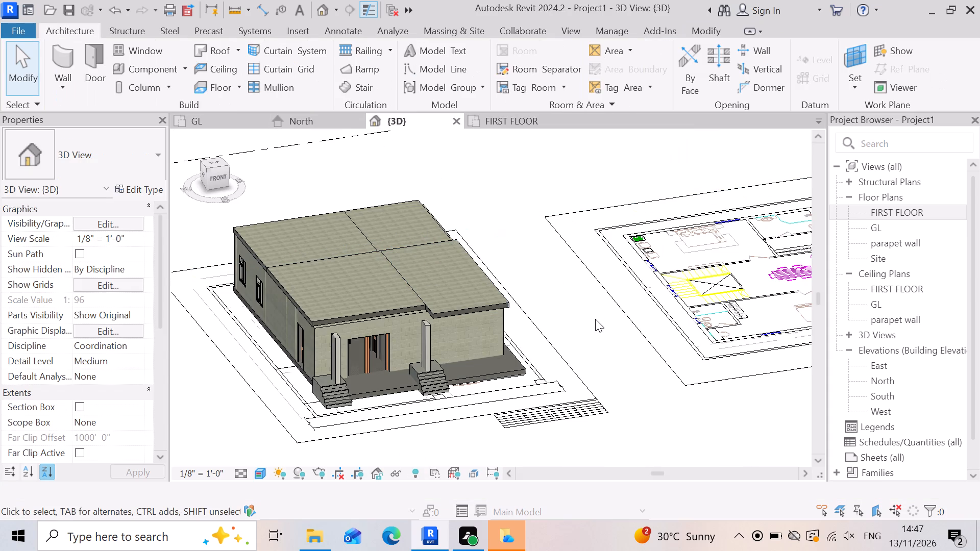
scroll(411, 383, "up", 2)
scroll(363, 350, "up", 2)
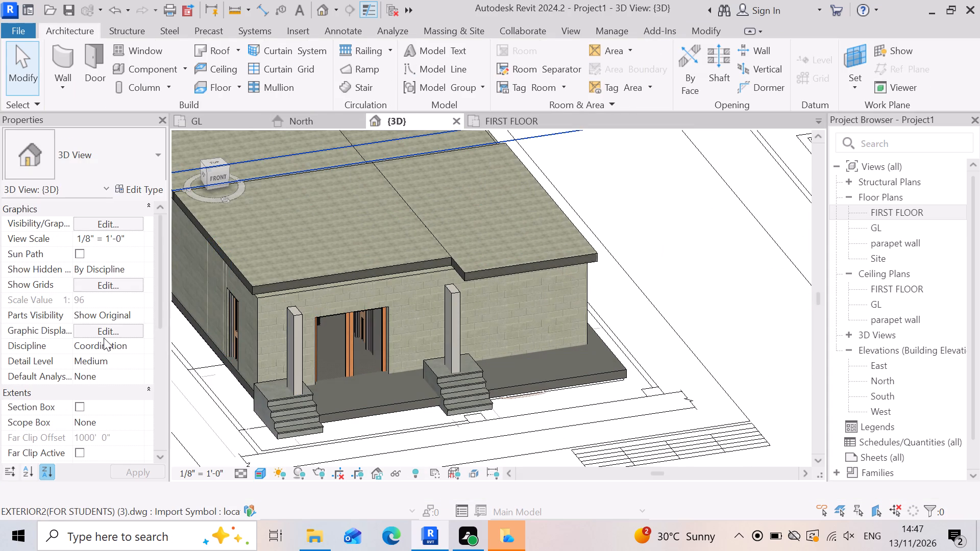
scroll(481, 391, "down", 2)
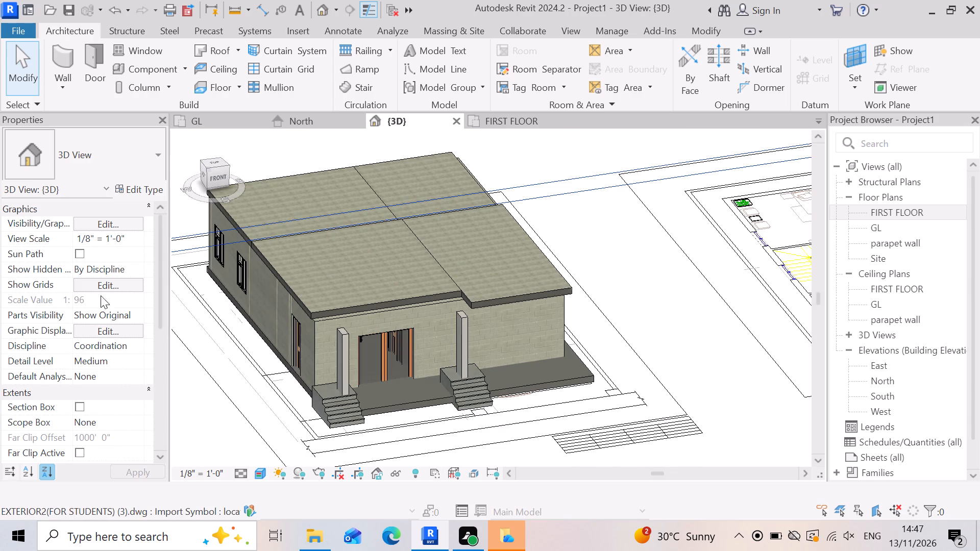
scroll(582, 182, "up", 3)
scroll(653, 171, "up", 2)
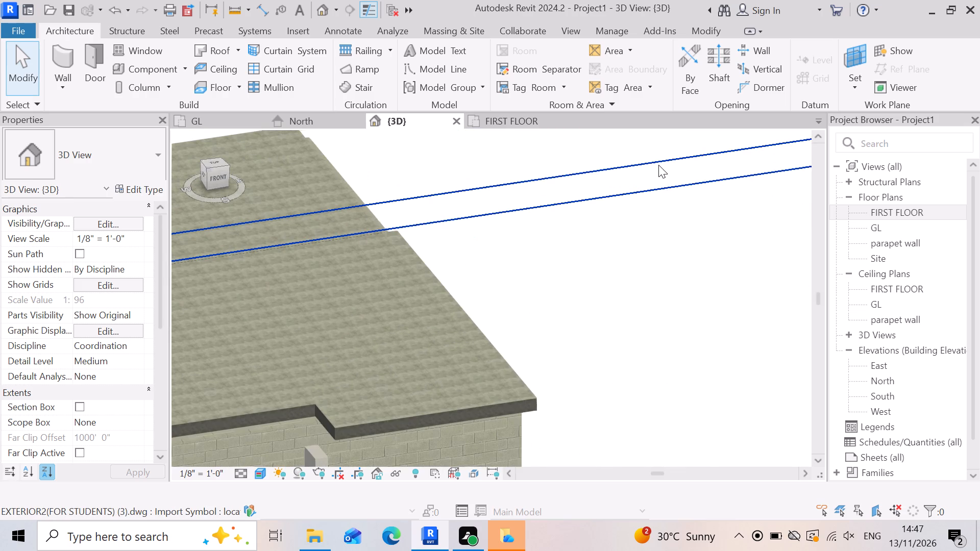
scroll(358, 246, "up", 2)
scroll(486, 246, "up", 1)
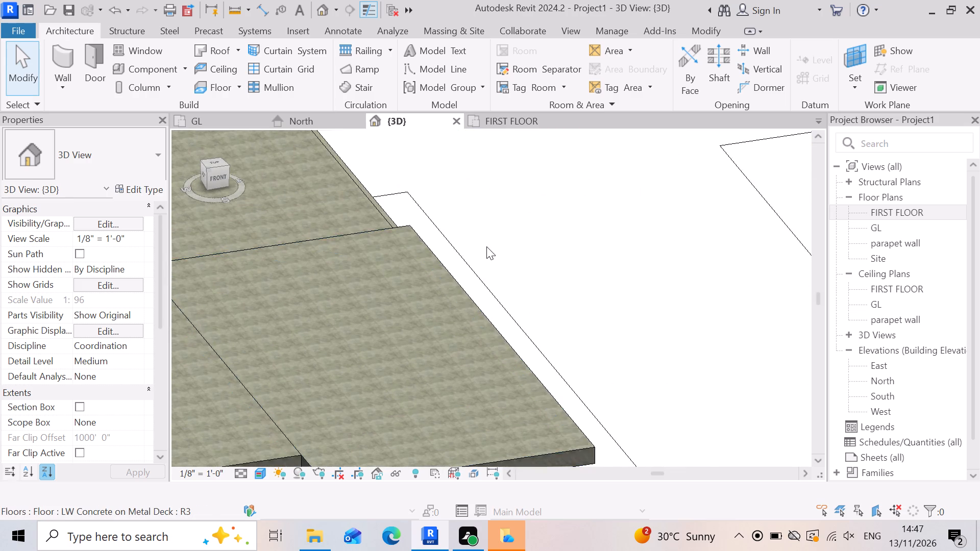
left_click(424, 270)
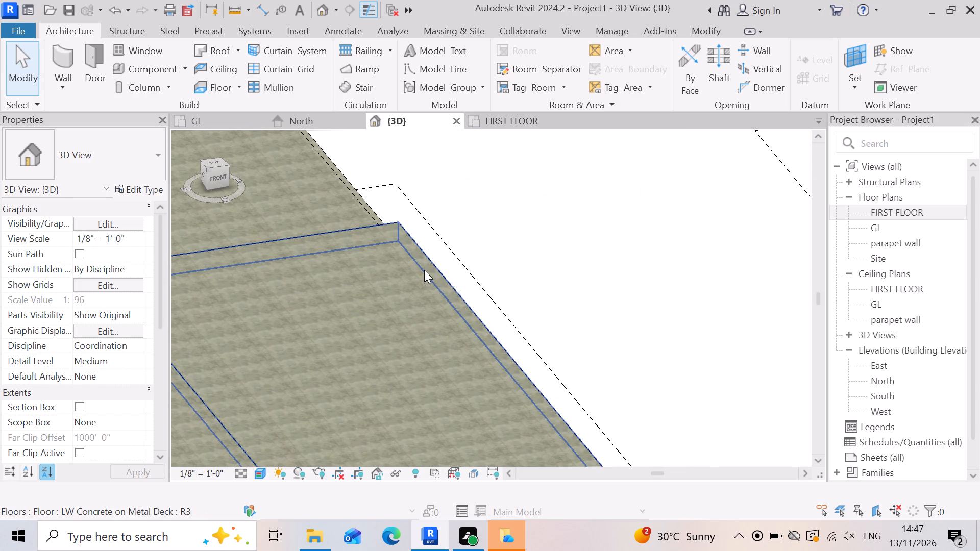
left_click(315, 181)
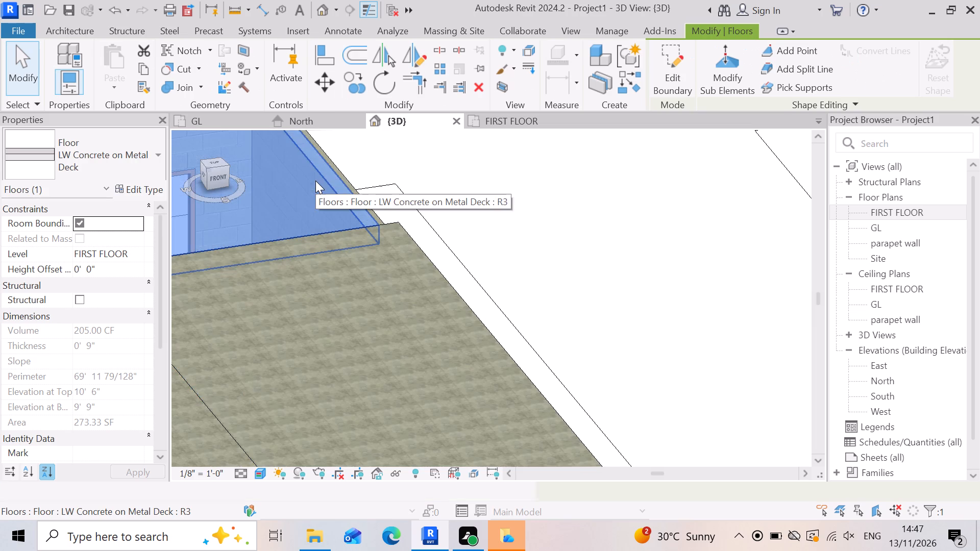
key("Escape")
scroll(514, 238, "down", 3)
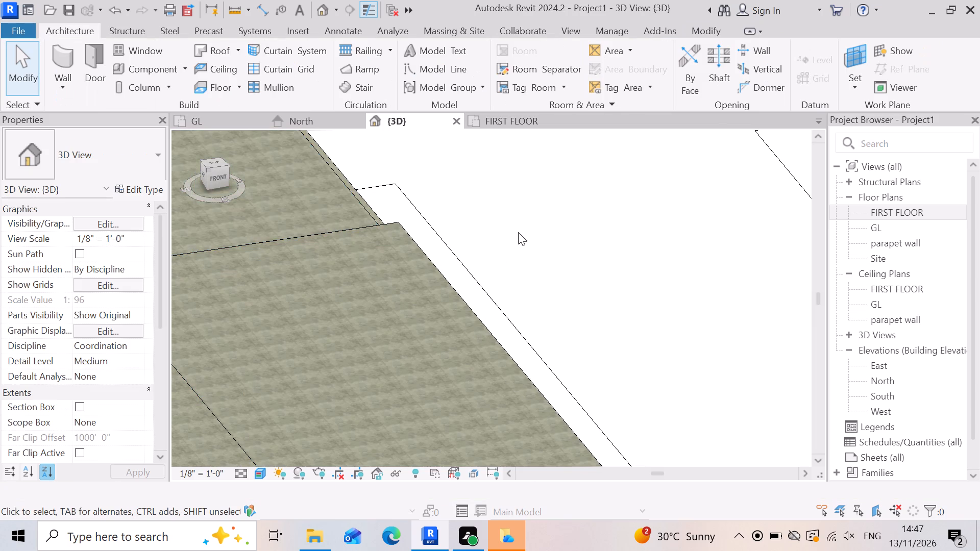
scroll(548, 301, "down", 2)
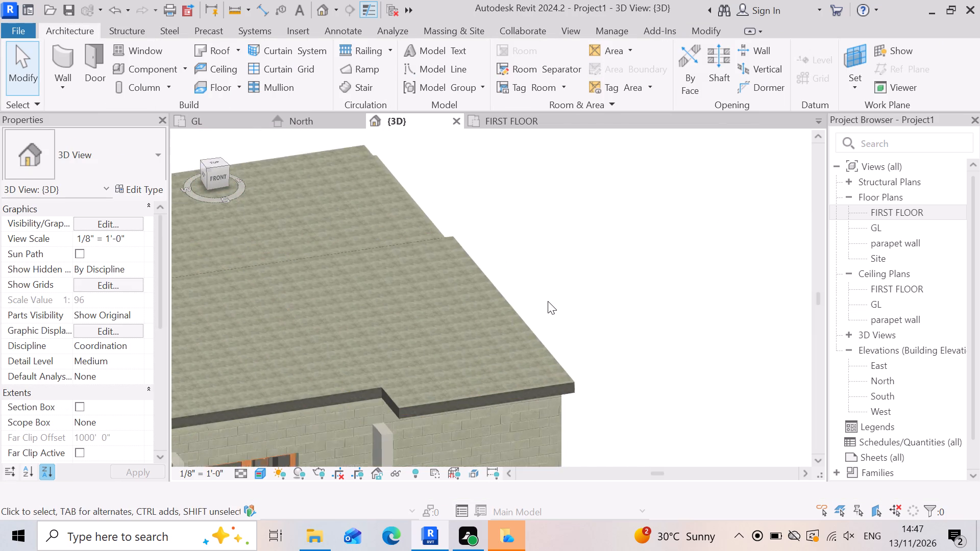
scroll(548, 301, "down", 1)
scroll(488, 355, "down", 2)
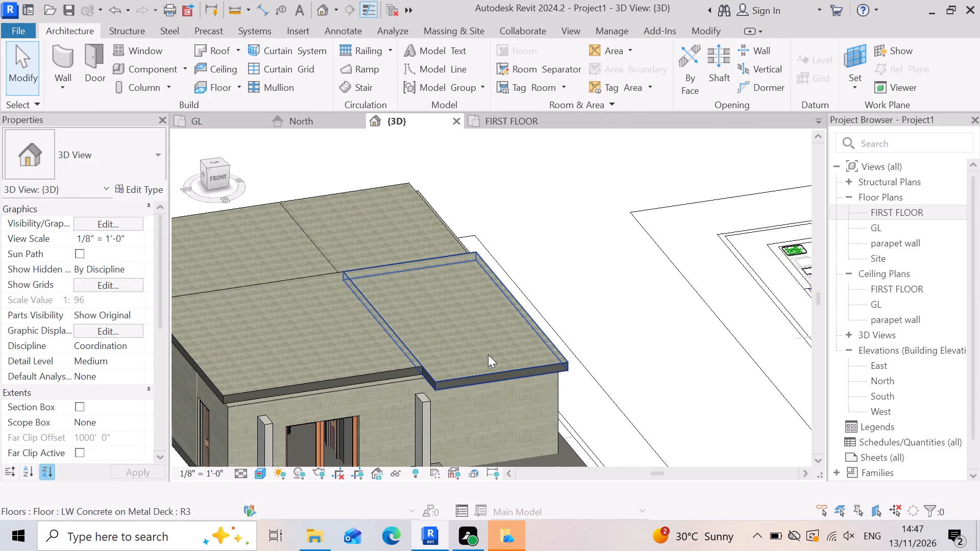
Delete the portico-side floor slab in the 3D view.
middle_click_drag(407, 432, 396, 414, "shift")
right_click_drag(405, 430, 401, 383, "shift")
middle_click_drag(394, 412, 401, 383, "shift")
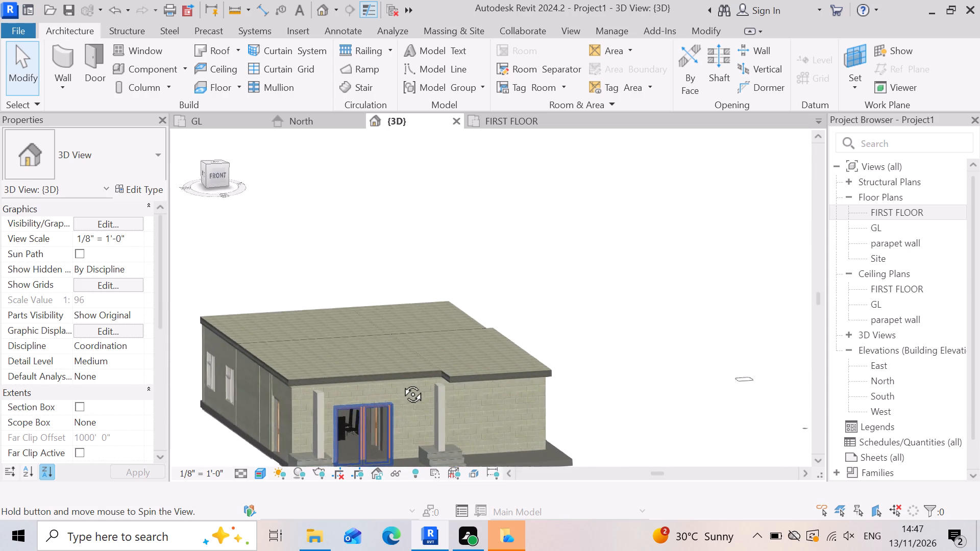
middle_click_drag(401, 383, 407, 386, "shift")
right_click_drag(401, 383, 407, 386, "shift")
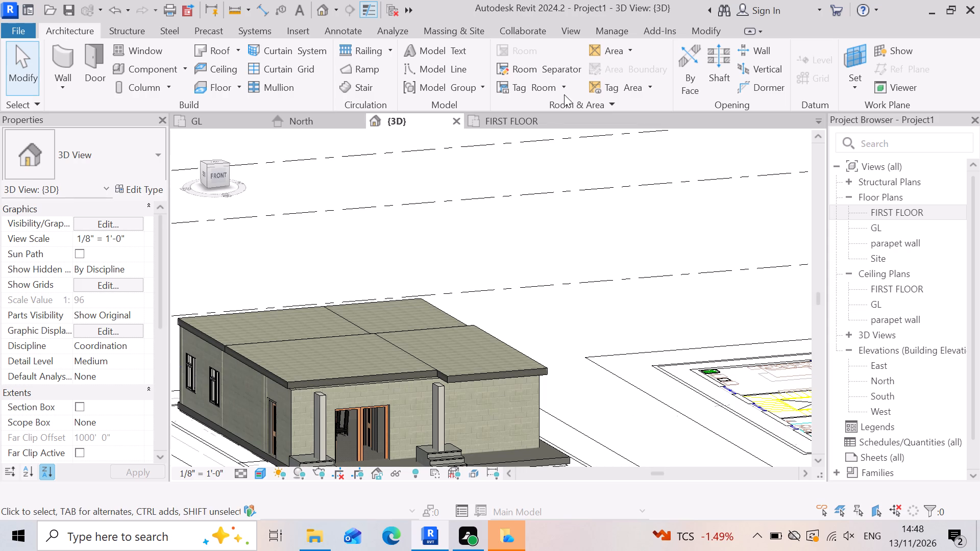
left_click(471, 343)
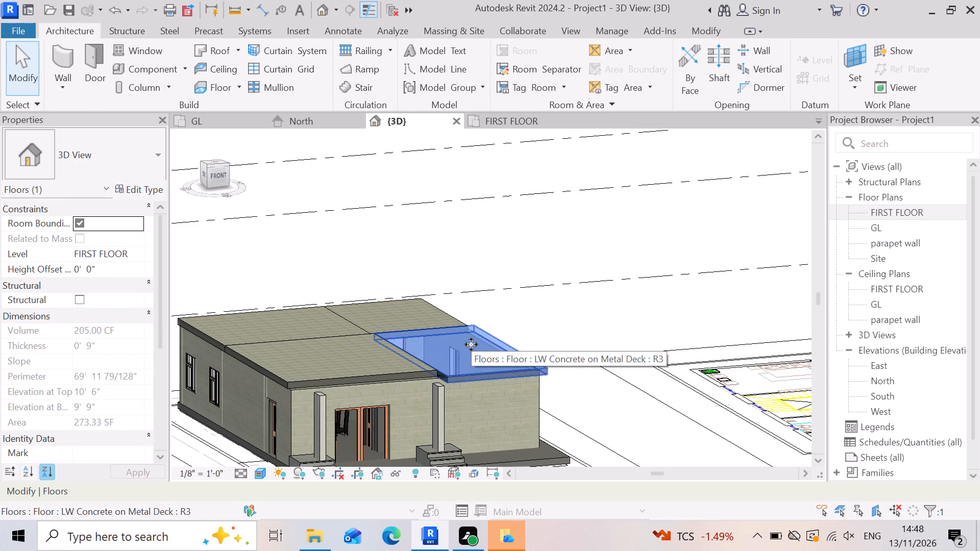
key("Delete")
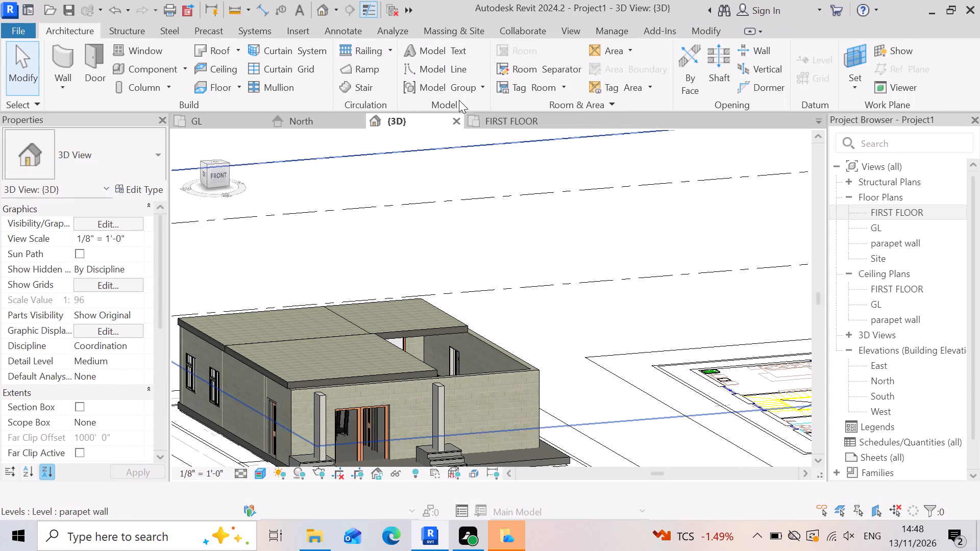
Start a new LW Concrete on Metal Deck floor on FIRST FLOOR and sketch an 11'-6" by about 22'-2" rectangle from the slabs' shared corner past the front wall.
left_click(520, 116)
scroll(563, 443, "down", 2)
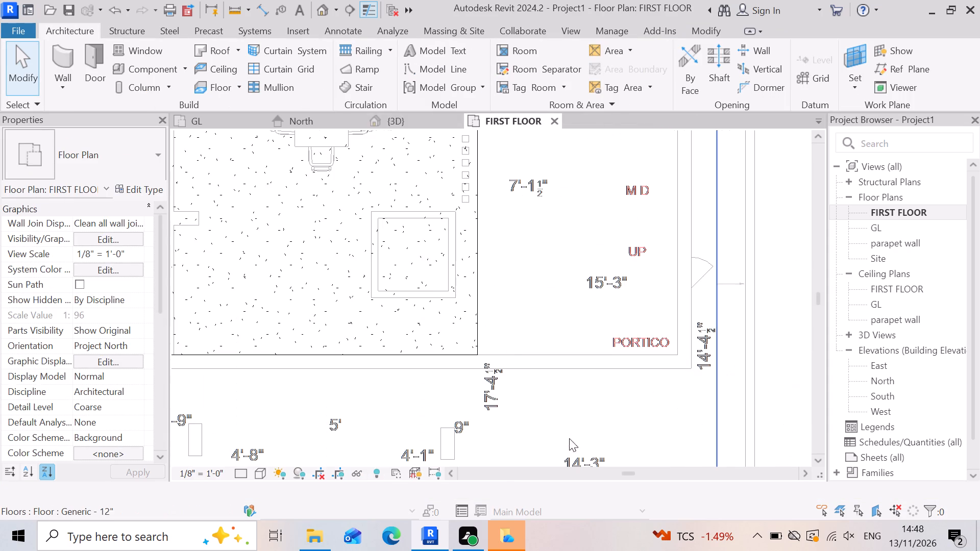
scroll(569, 438, "down", 1)
scroll(609, 413, "down", 1)
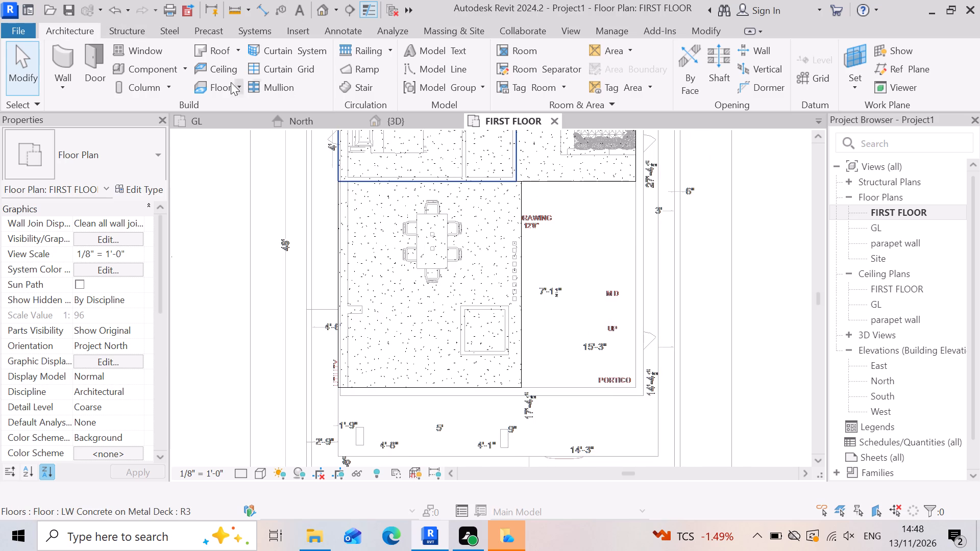
left_click(214, 89)
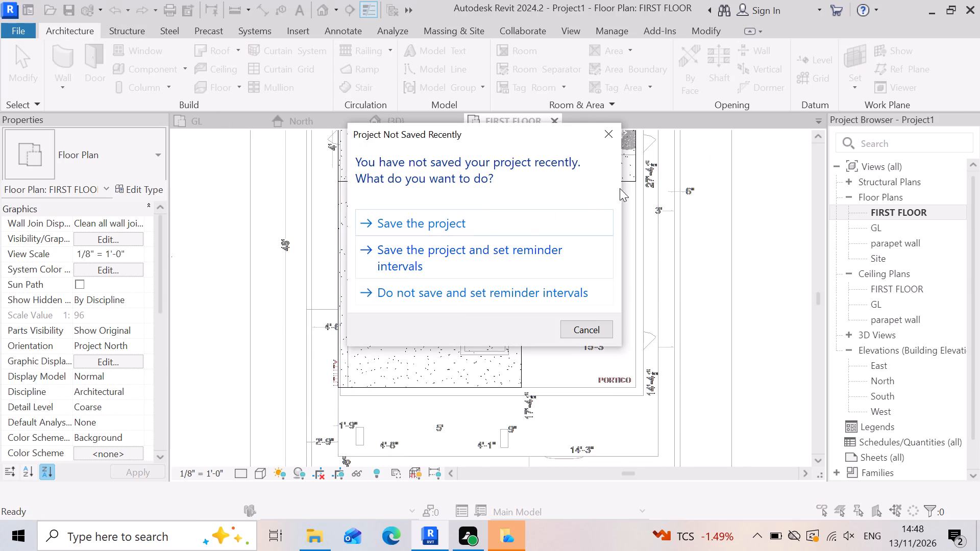
left_click(610, 134)
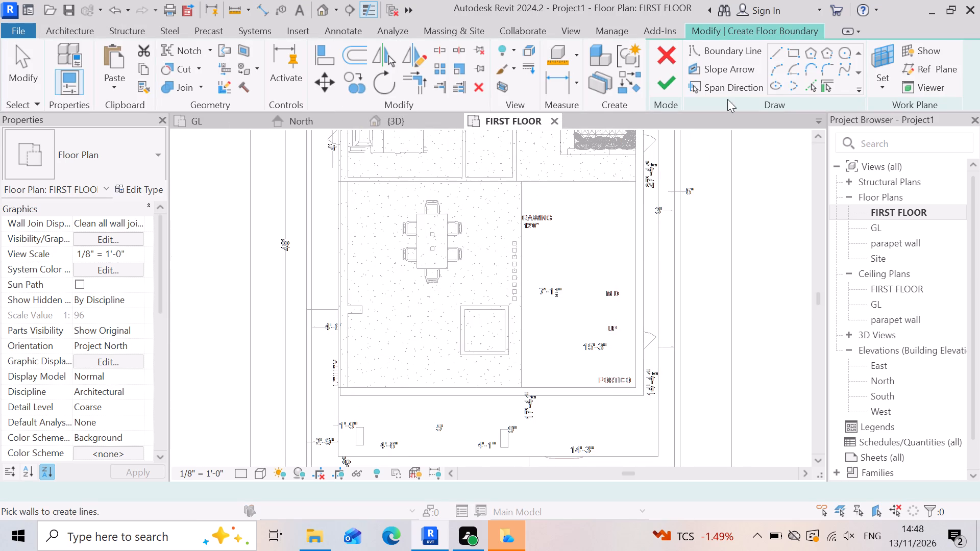
left_click(795, 50)
scroll(535, 200, "up", 5)
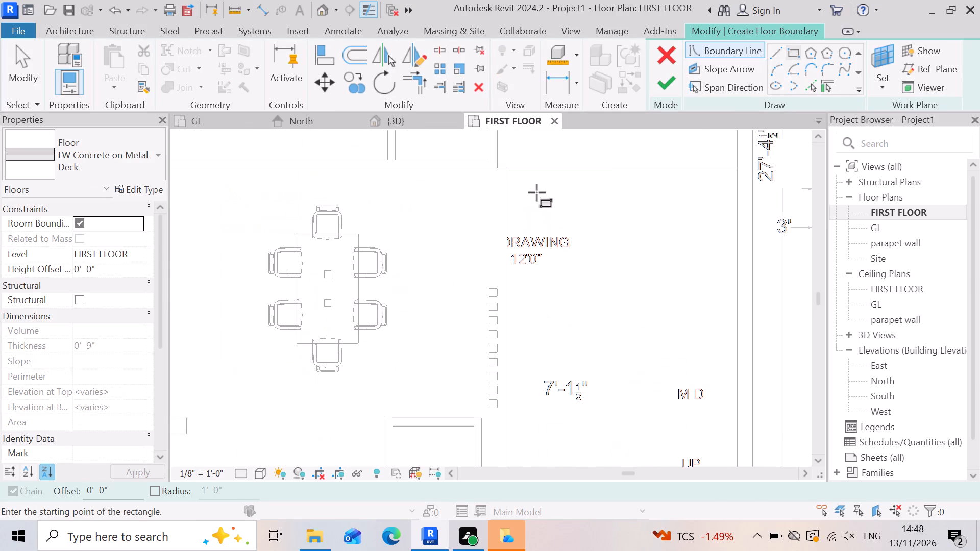
left_click(496, 170)
scroll(657, 219, "down", 4)
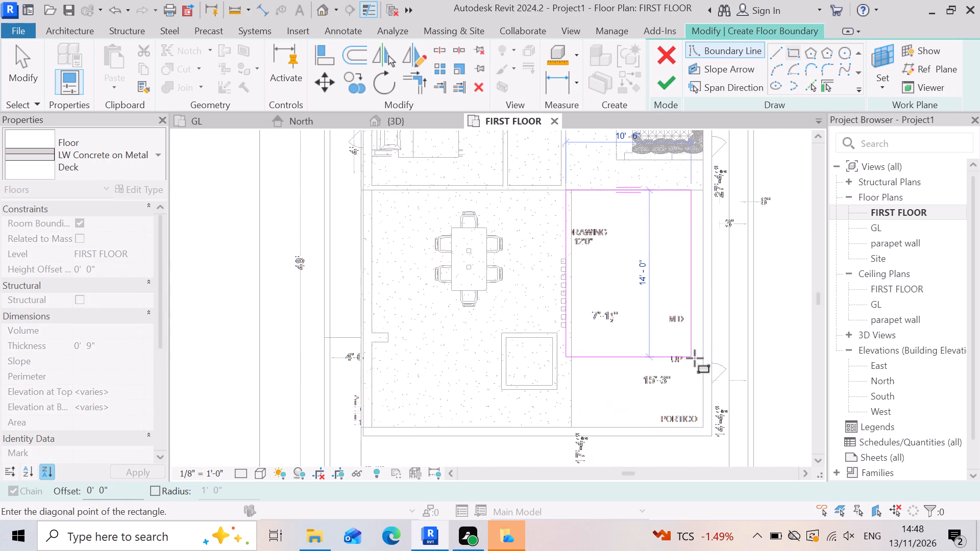
scroll(704, 368, "down", 3)
scroll(694, 417, "up", 4)
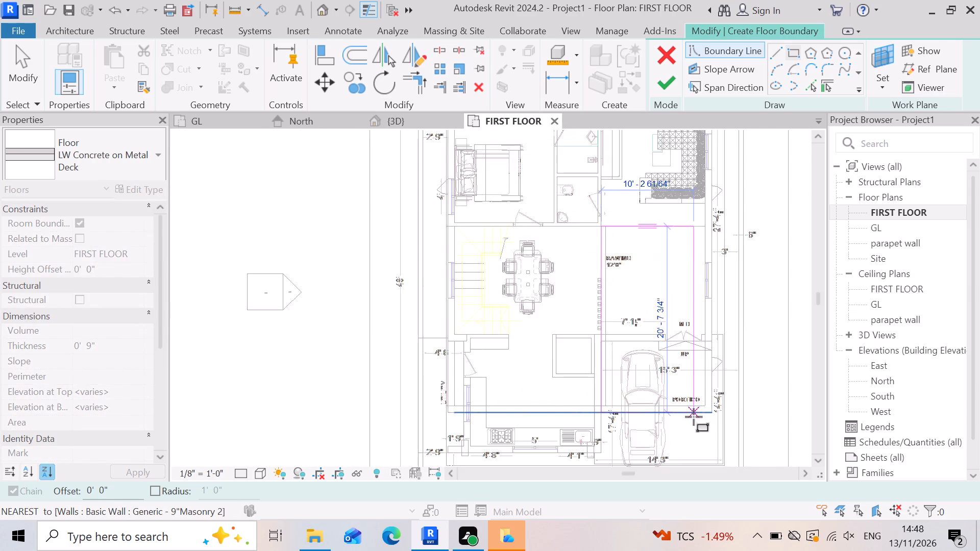
scroll(694, 417, "up", 1)
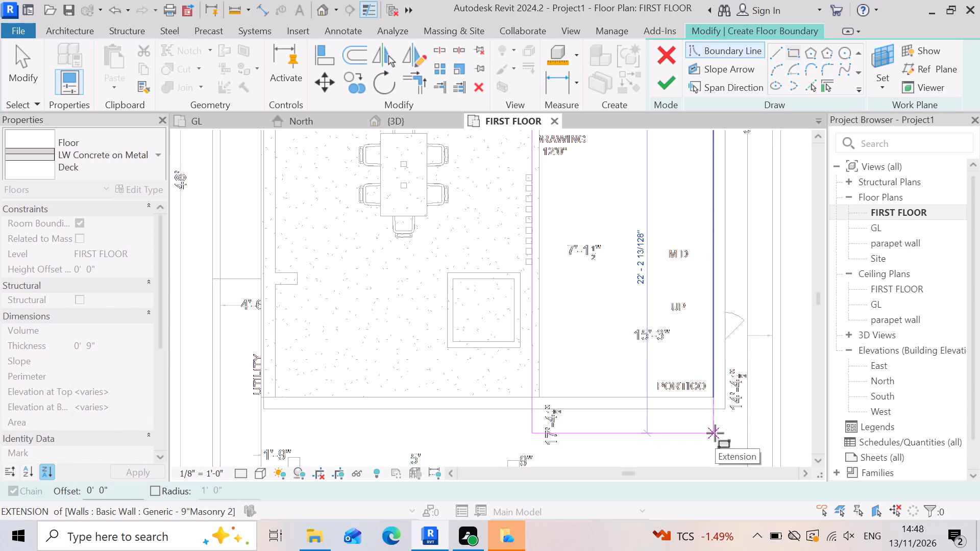
left_click(715, 433)
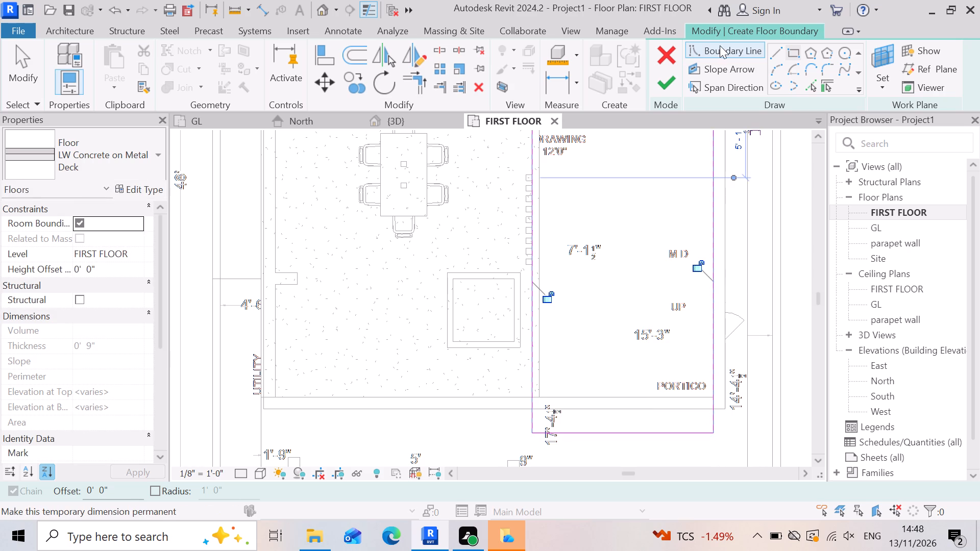
Finish the new portico-side floor sketch, attach the walls reaching this level to its bottom, accept the warnings, and clear the selection.
left_click(651, 92)
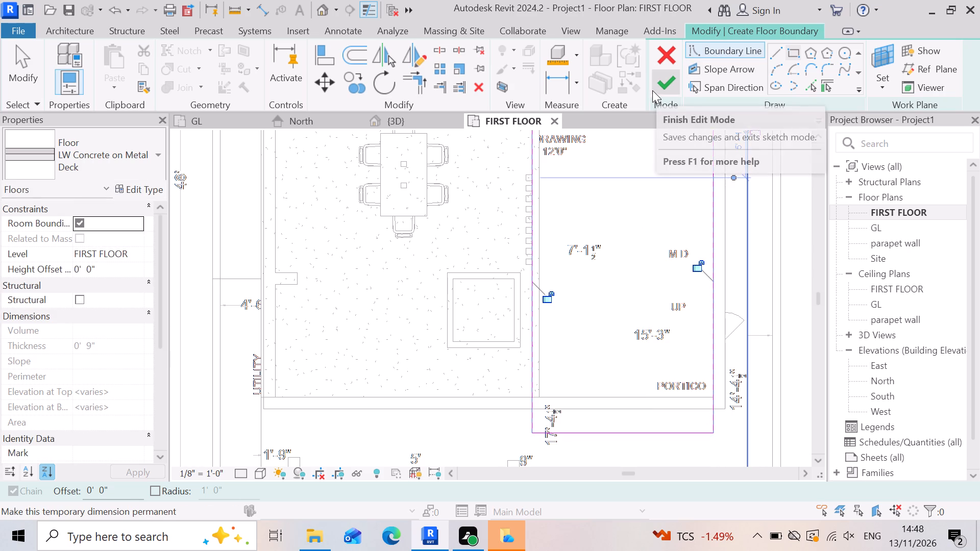
left_click(660, 79)
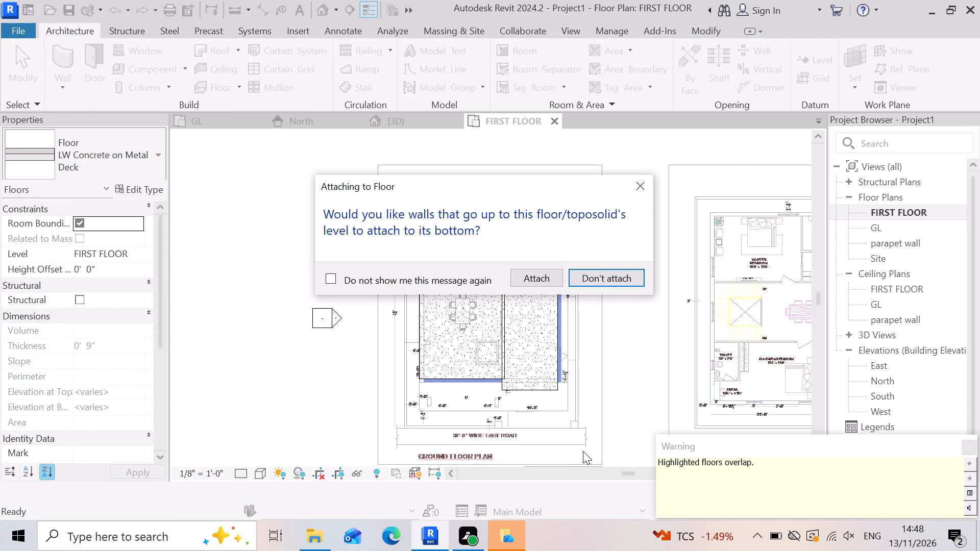
left_click(534, 279)
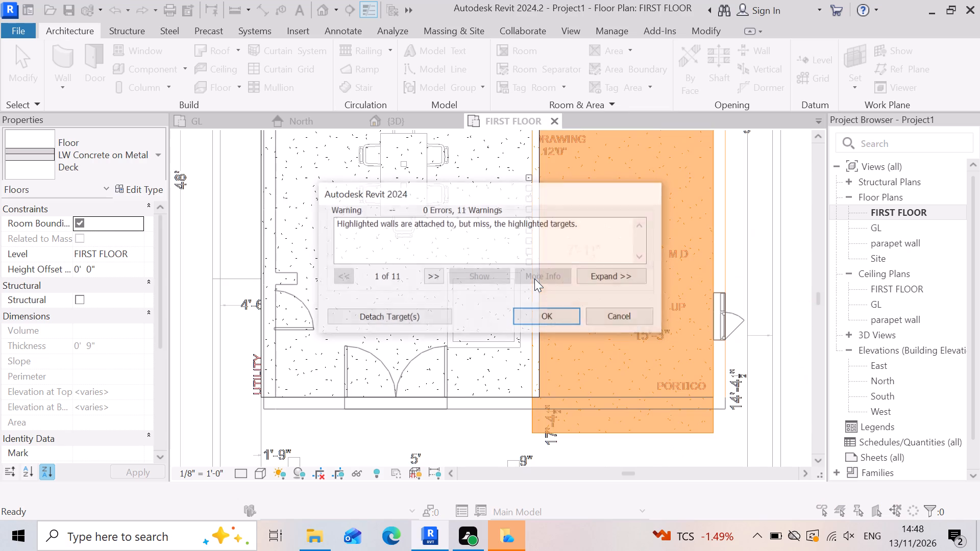
left_click(552, 320)
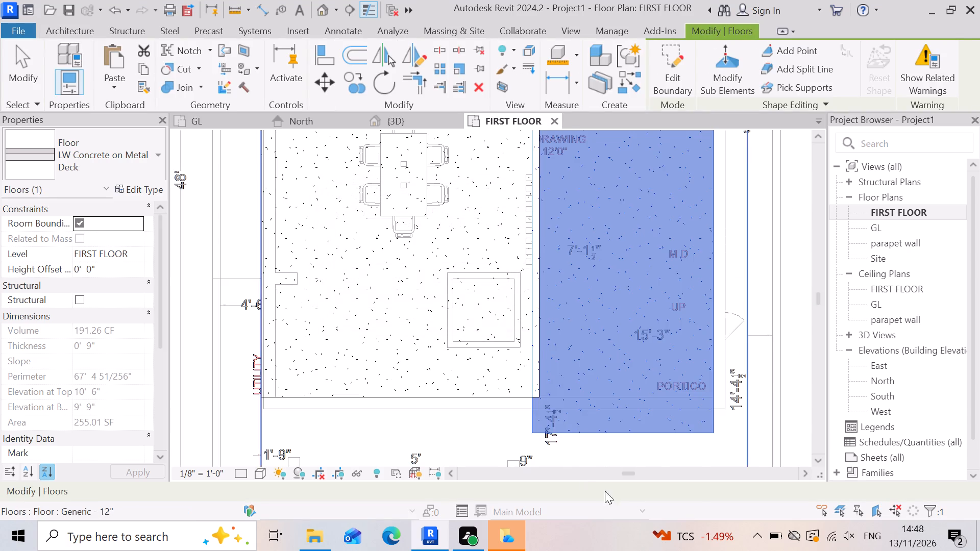
scroll(612, 396, "down", 4)
left_click(741, 407)
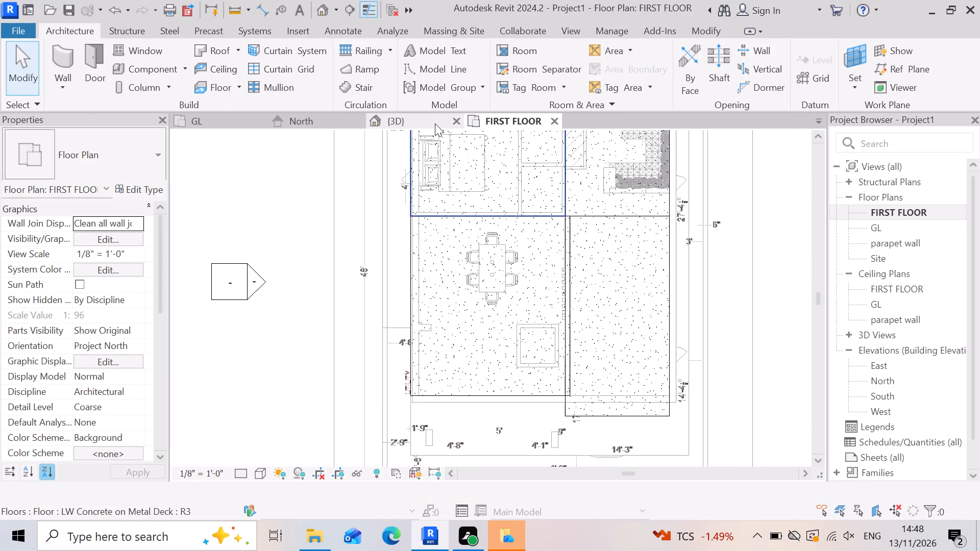
Examine the new portico-side slab in the 3D view, especially its front edge and its end above the outer side wall.
left_click(418, 123)
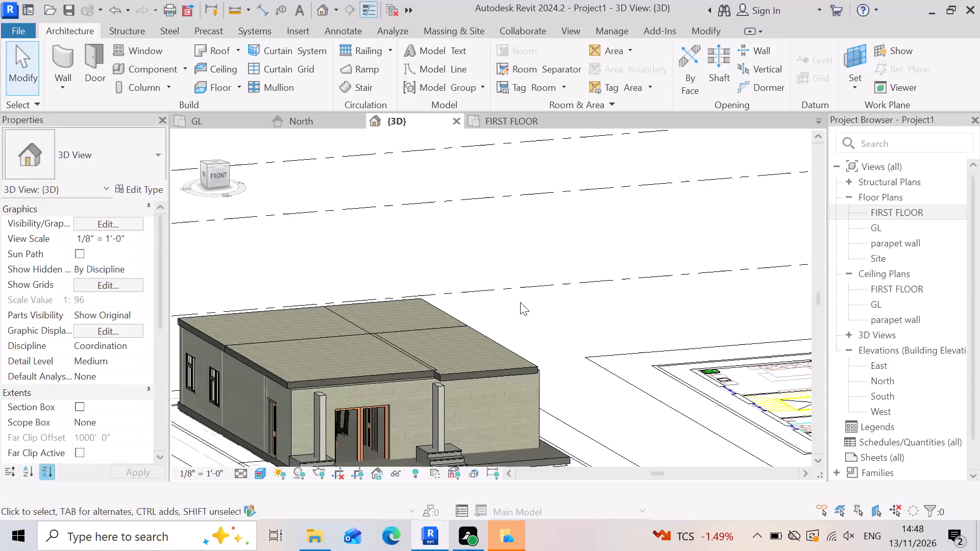
scroll(571, 241, "down", 3)
key("Escape")
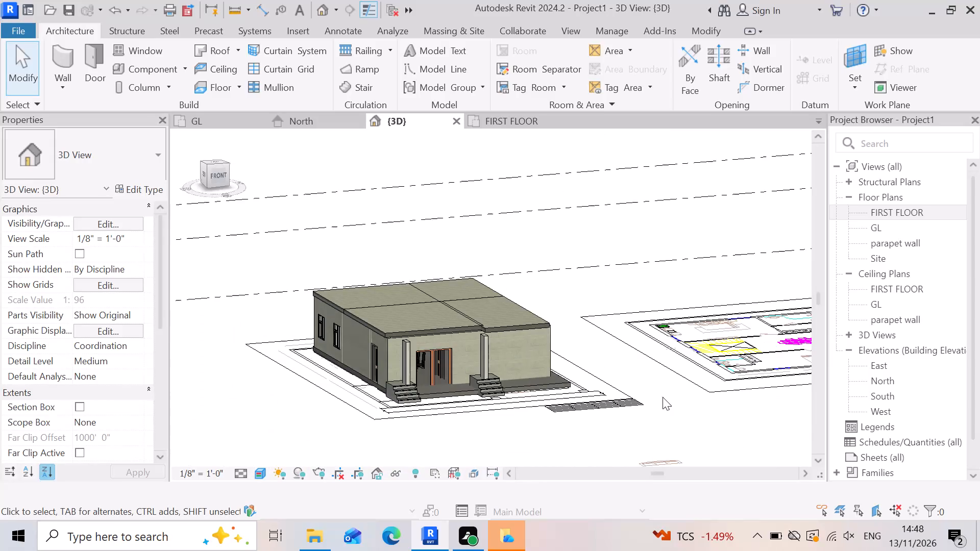
scroll(513, 338, "up", 4)
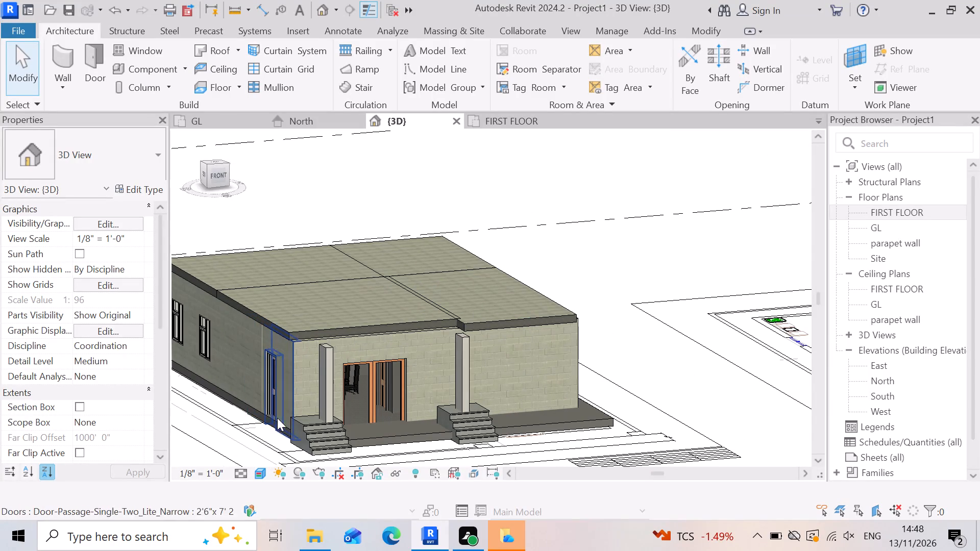
right_click_drag(288, 431, 276, 389, "shift")
middle_click_drag(279, 411, 276, 389, "shift")
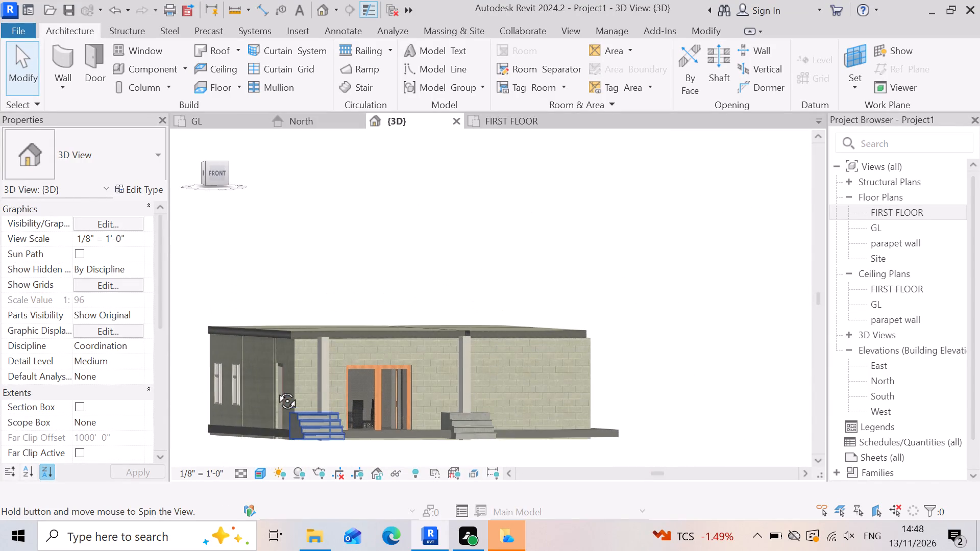
middle_click_drag(276, 389, 278, 390, "shift")
right_click_drag(276, 389, 278, 390, "shift")
scroll(443, 377, "up", 2)
scroll(643, 342, "up", 10)
scroll(625, 295, "down", 3)
scroll(575, 280, "down", 3)
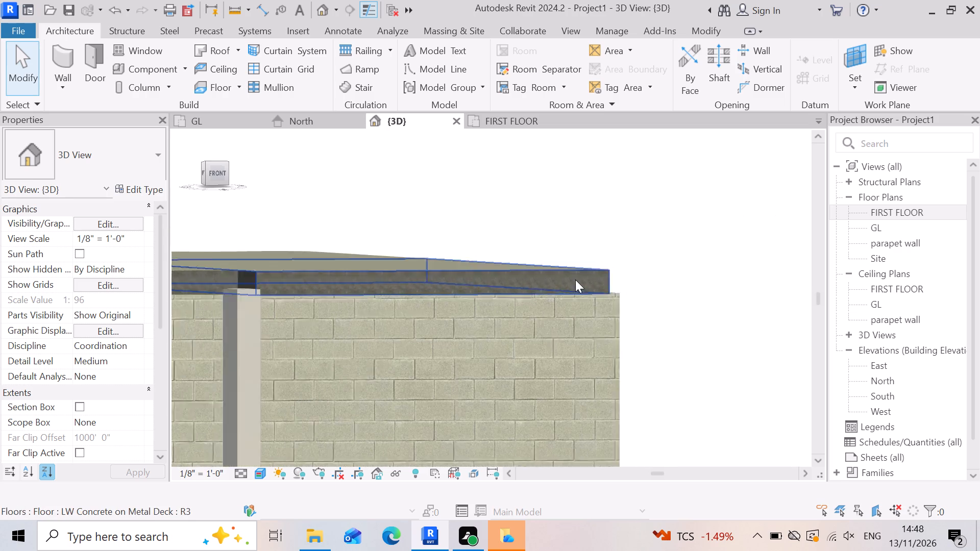
scroll(575, 280, "down", 4)
Open the portico-side floor's boundary for editing and delete its front boundary line in the FIRST FLOOR plan.
left_click(496, 275)
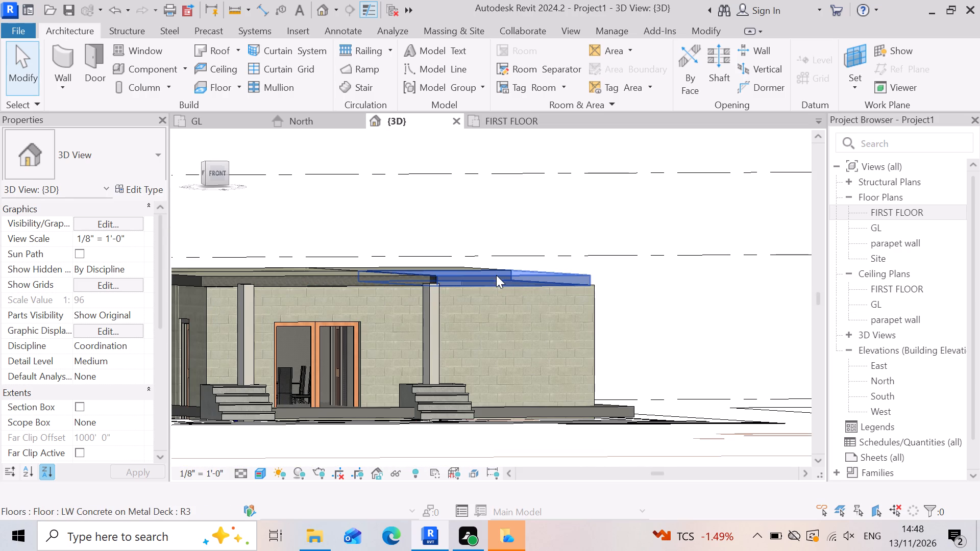
left_click(668, 49)
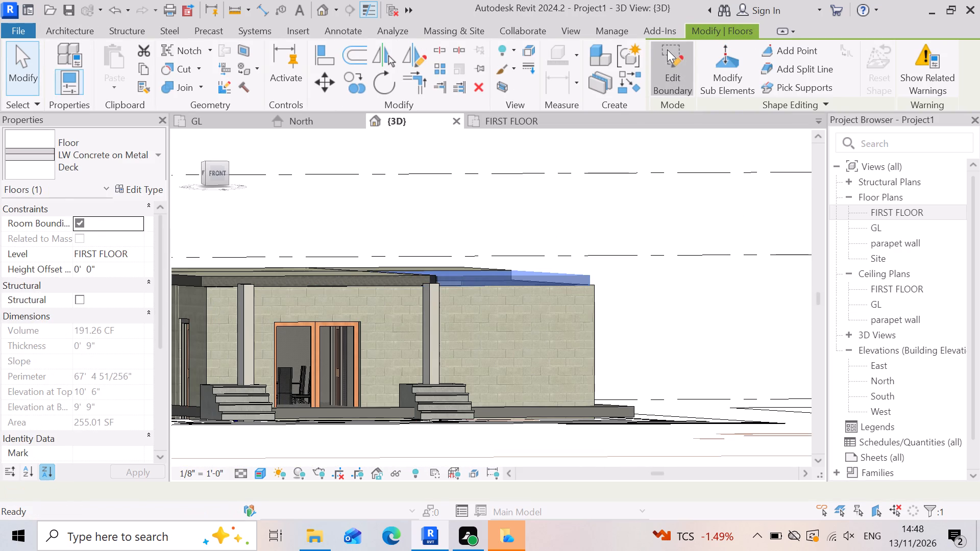
scroll(479, 284, "up", 5)
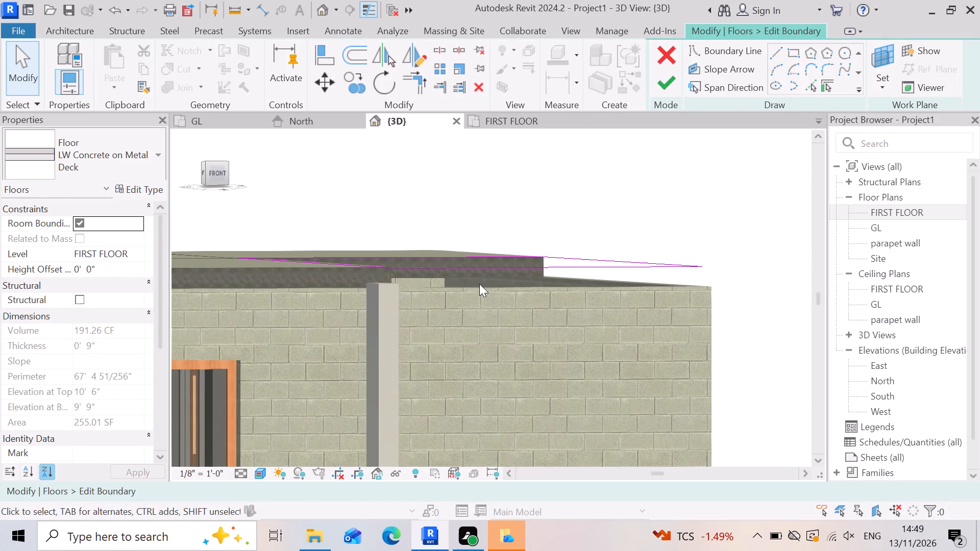
left_click(488, 264)
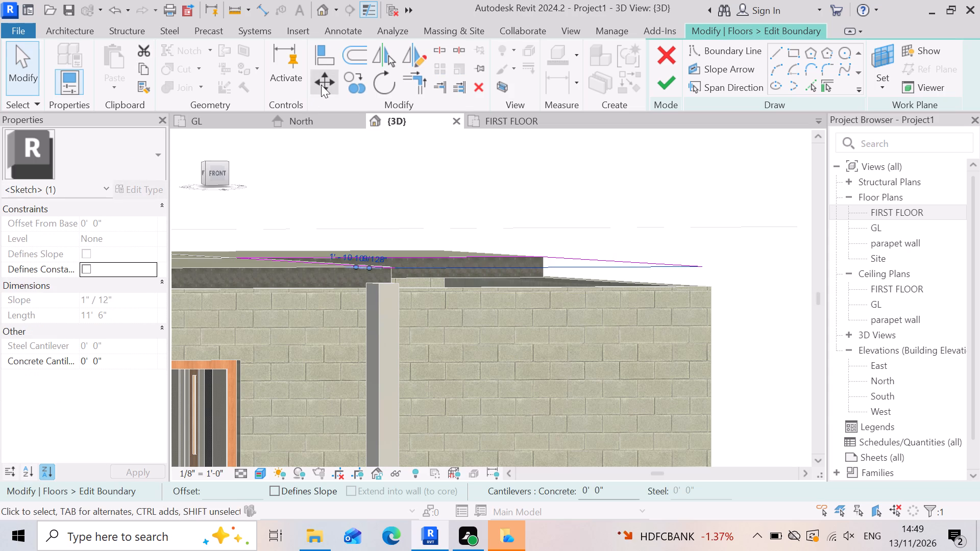
left_click(525, 122)
scroll(563, 151, "down", 3)
scroll(585, 351, "up", 5)
left_click(582, 302)
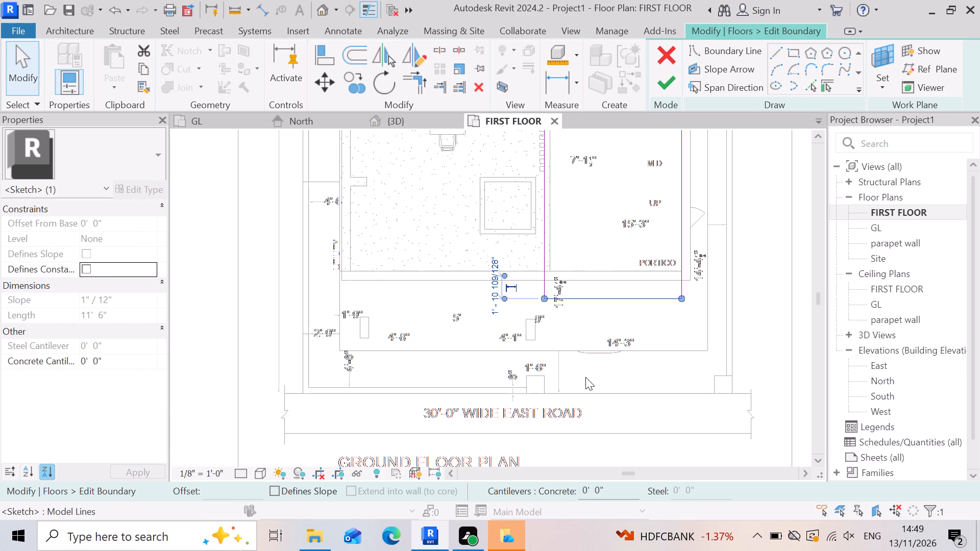
key("Delete")
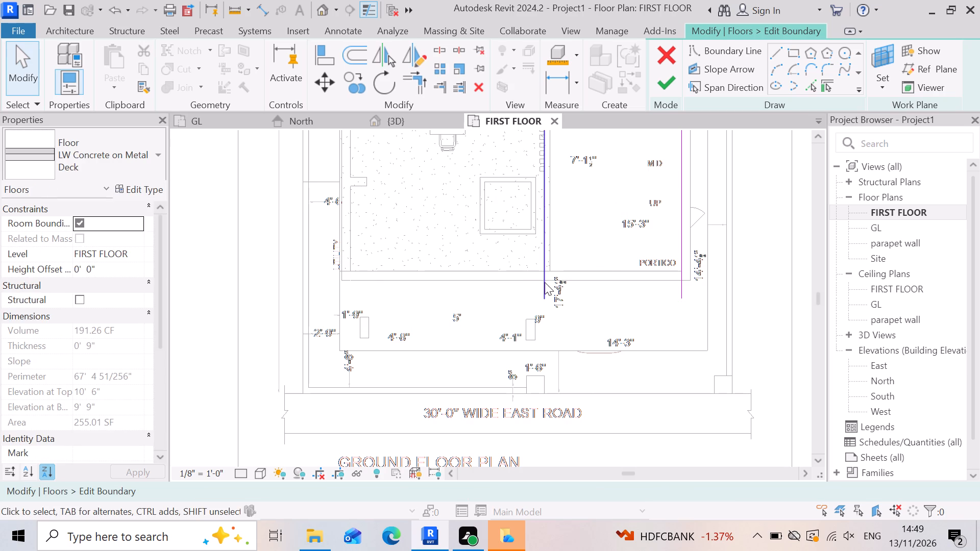
Extend both side boundary lines of the portico-side floor to the front porch edge, each 26'-6 1/2" long, and clear the selection.
left_click(545, 282)
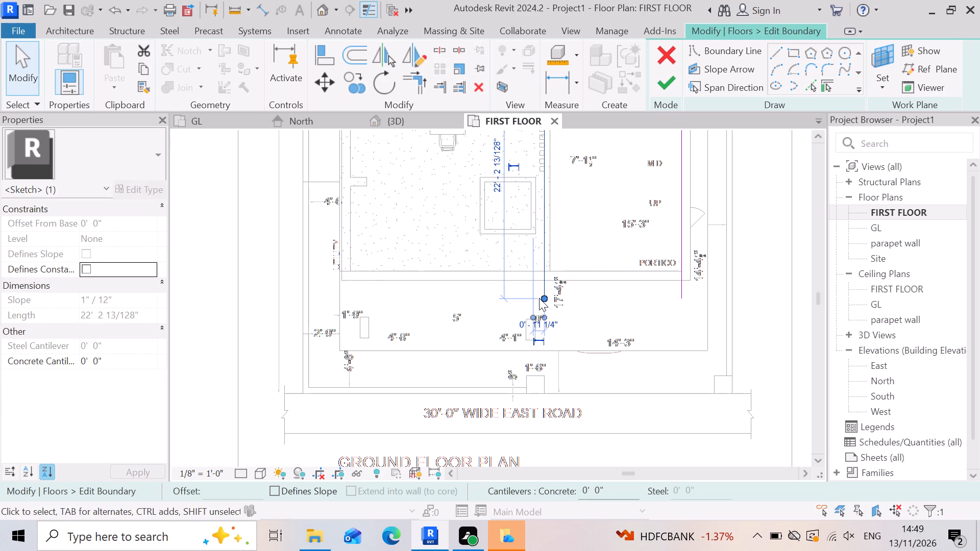
left_click_drag(544, 295, 550, 350)
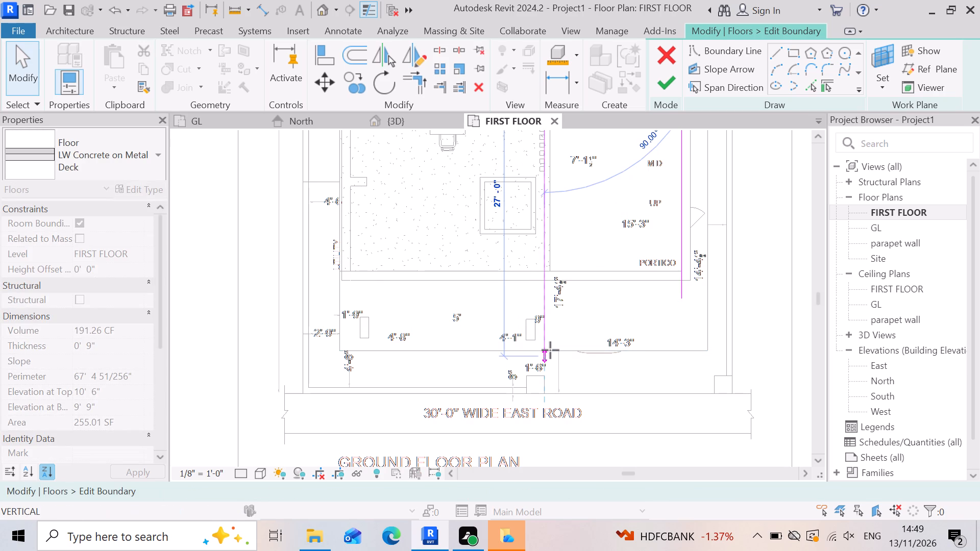
left_click_drag(550, 350, 549, 345)
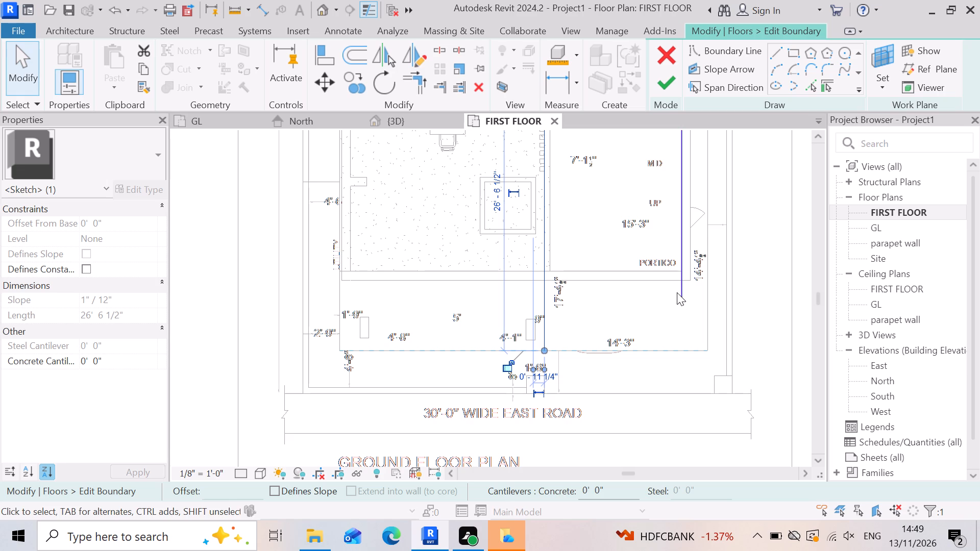
left_click(679, 288)
left_click_drag(682, 291, 684, 332)
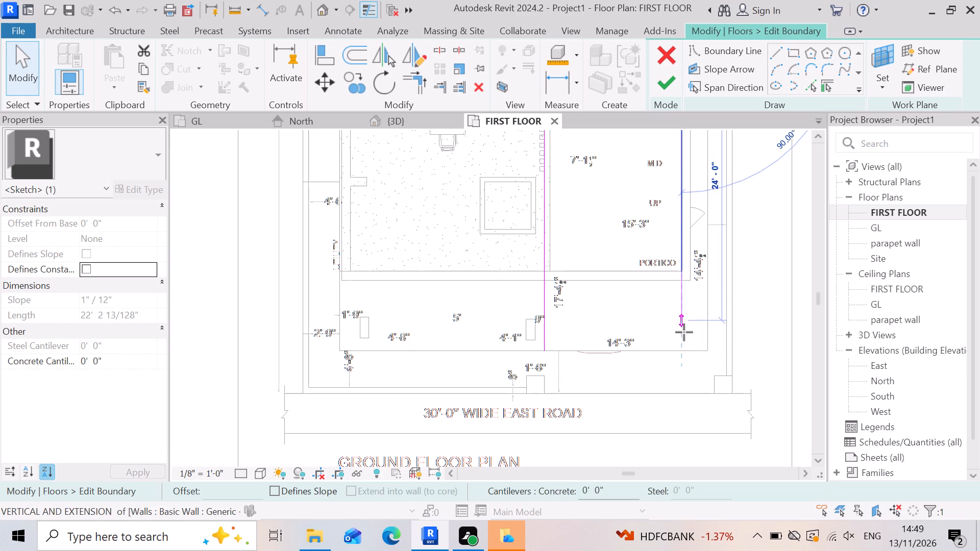
left_click_drag(684, 332, 682, 352)
scroll(633, 344, "down", 4)
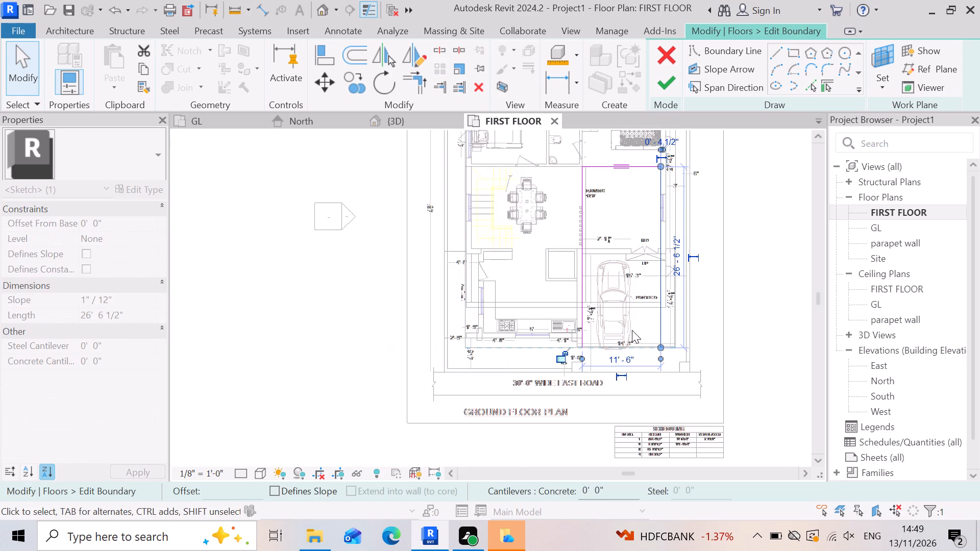
scroll(632, 330, "down", 3)
left_click(715, 316)
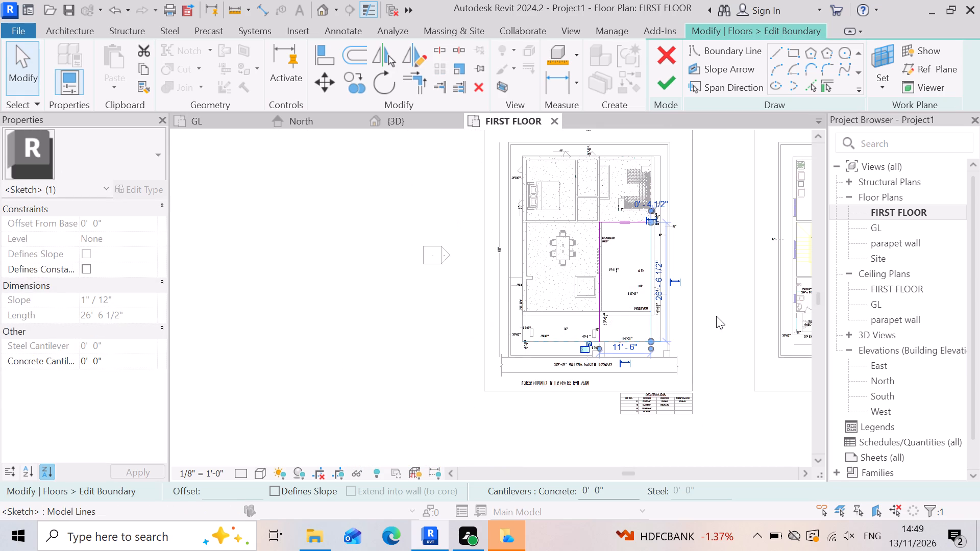
Draw an 11'-6" straight boundary line along the front porch edge, joining the two side lines of the portico-side floor.
scroll(670, 213, "up", 7)
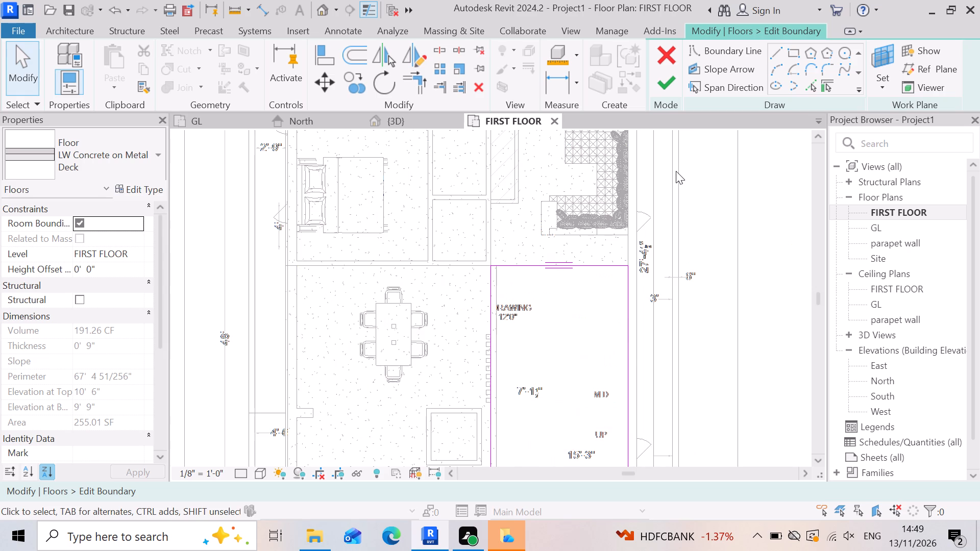
scroll(677, 171, "down", 6)
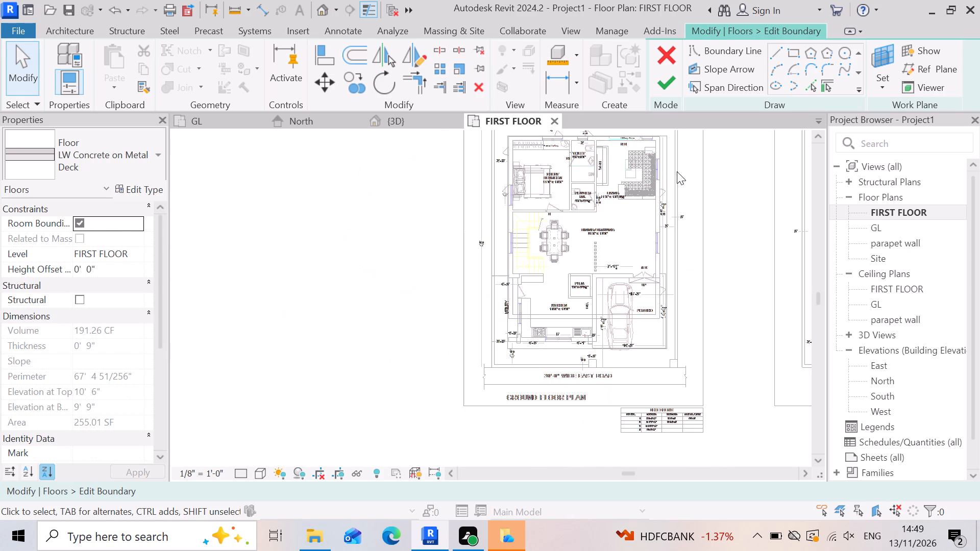
scroll(670, 177, "down", 3)
scroll(613, 364, "up", 3)
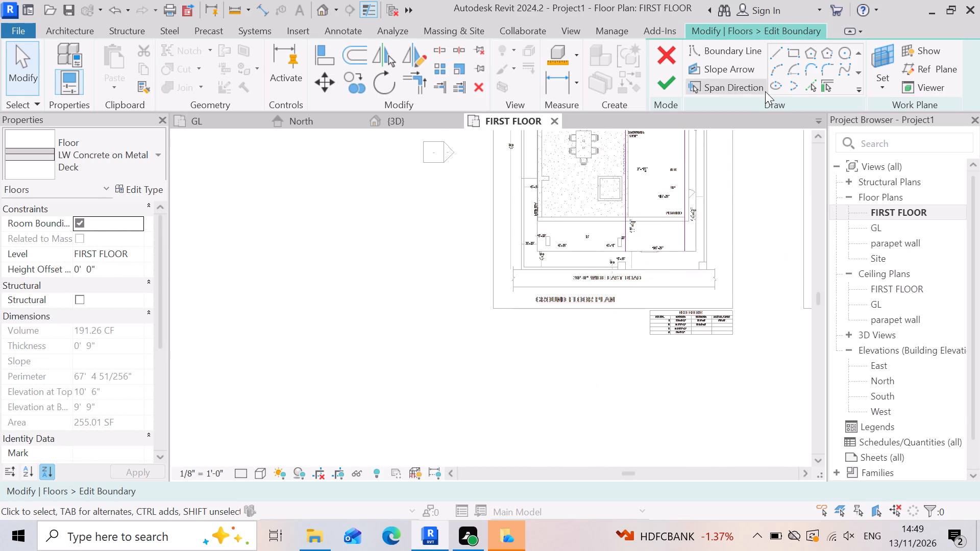
left_click(776, 55)
scroll(651, 258, "up", 4)
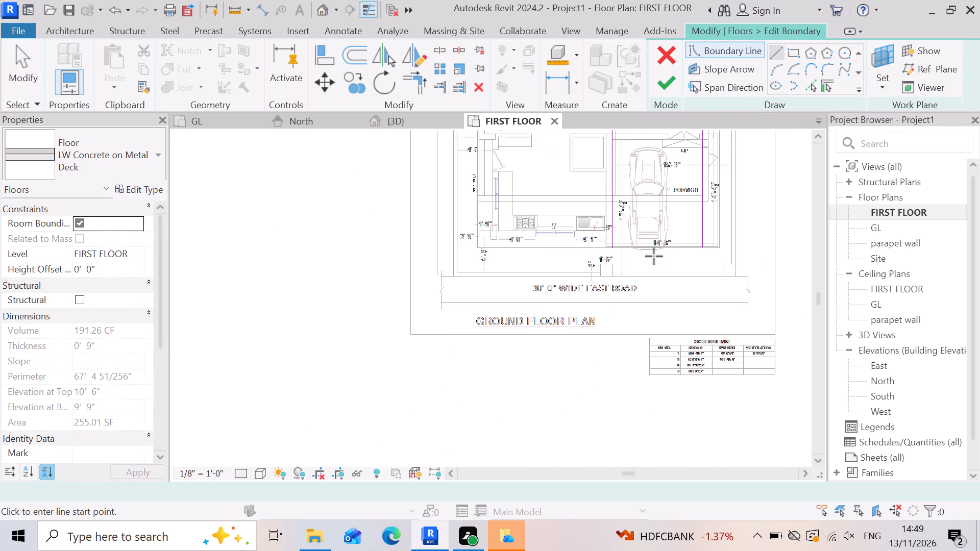
scroll(654, 256, "up", 5)
scroll(538, 232, "up", 5)
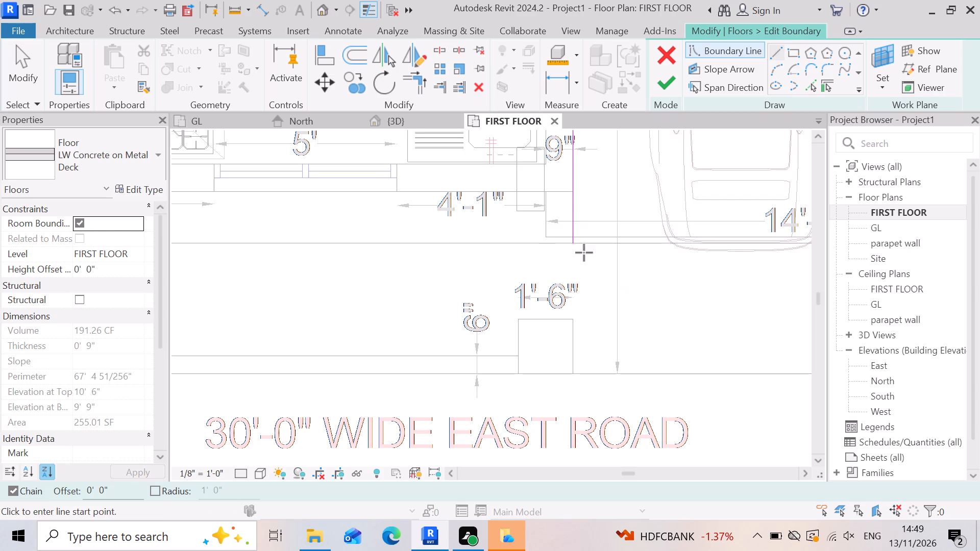
left_click(573, 244)
scroll(567, 241, "down", 8)
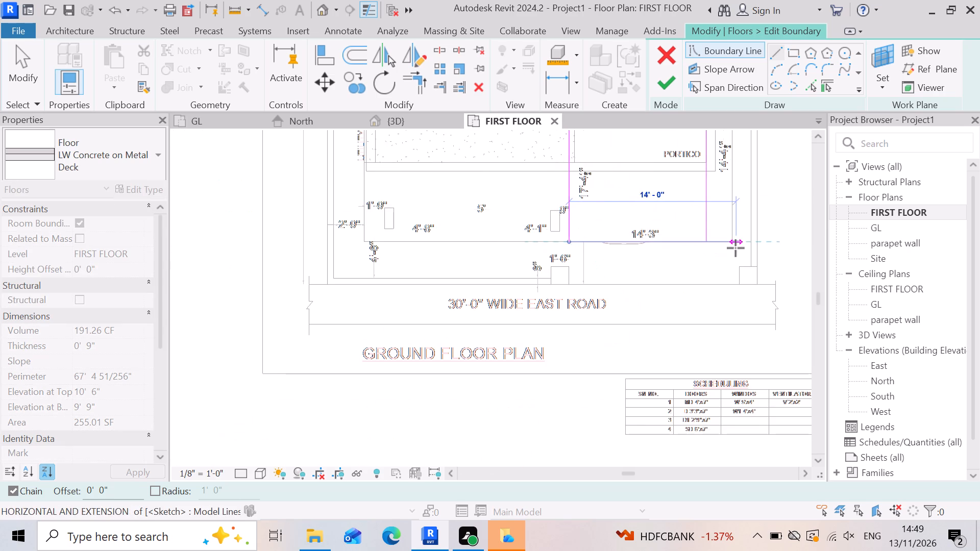
scroll(736, 248, "up", 4)
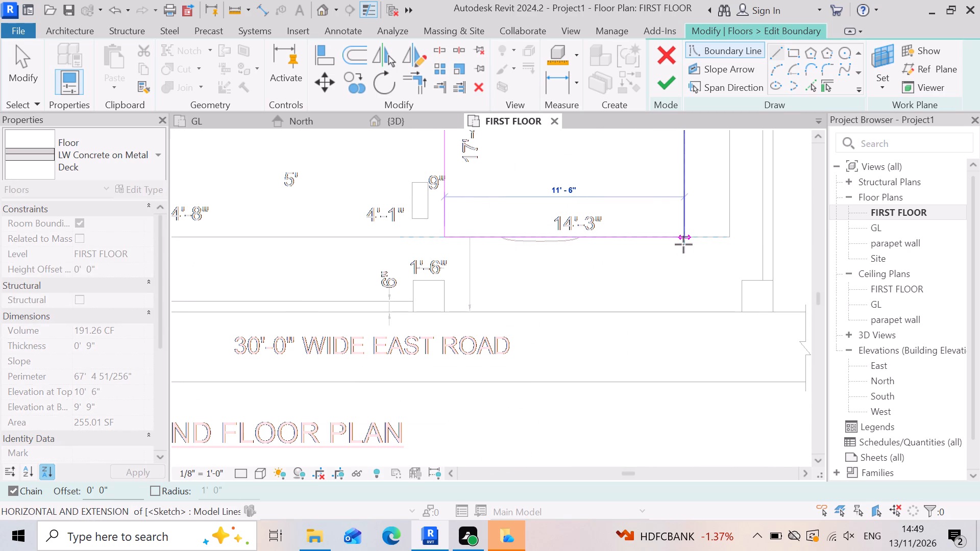
scroll(683, 244, "up", 4)
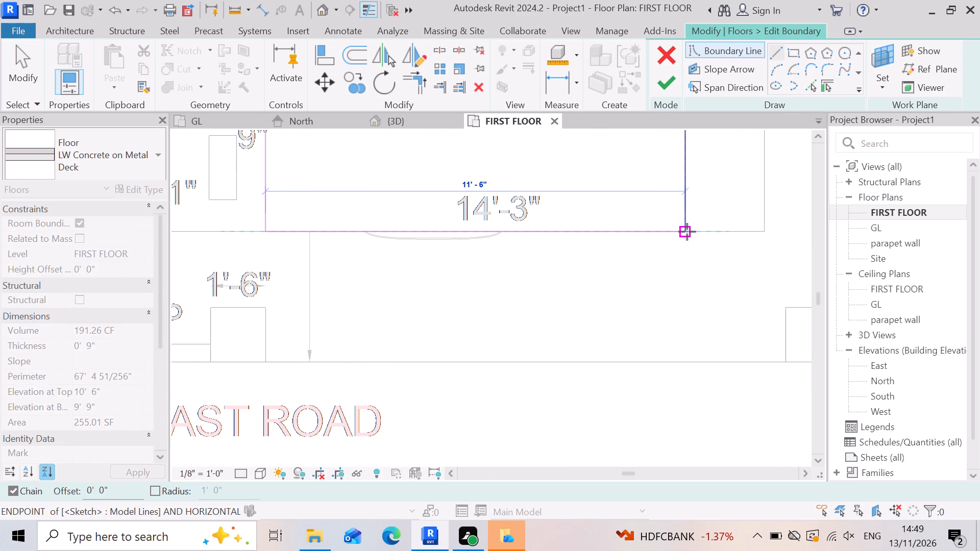
left_click(688, 232)
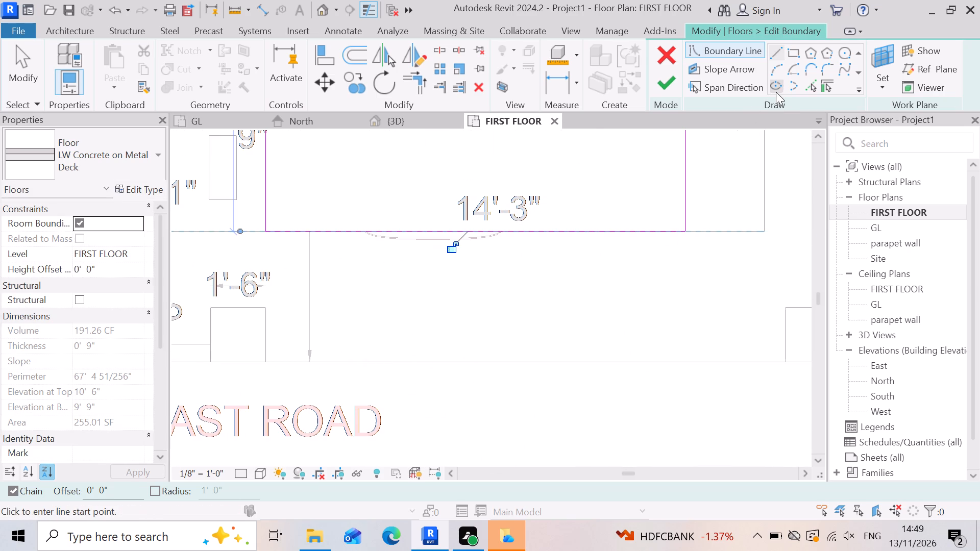
Finish the portico-side floor's boundary edit and attach the walls that reach this level to its bottom.
left_click(676, 81)
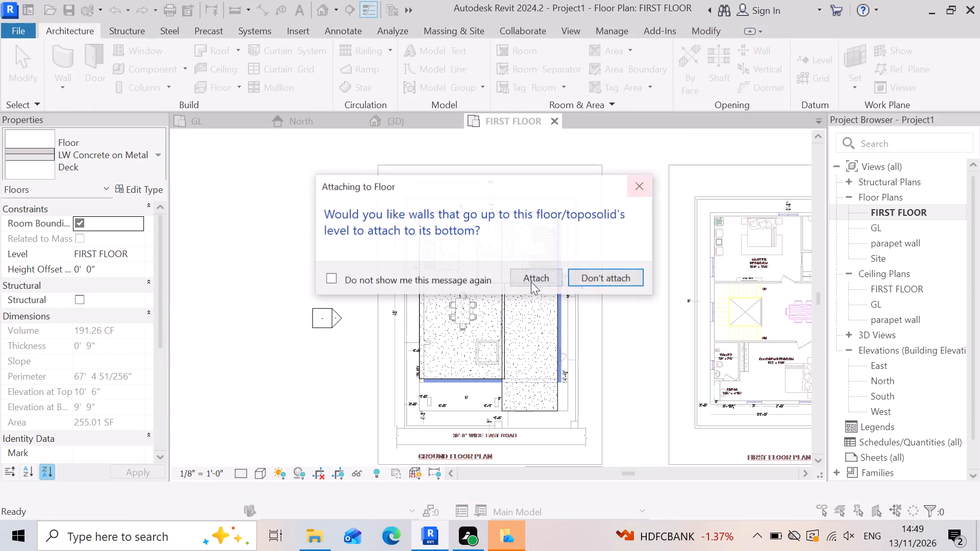
left_click(540, 278)
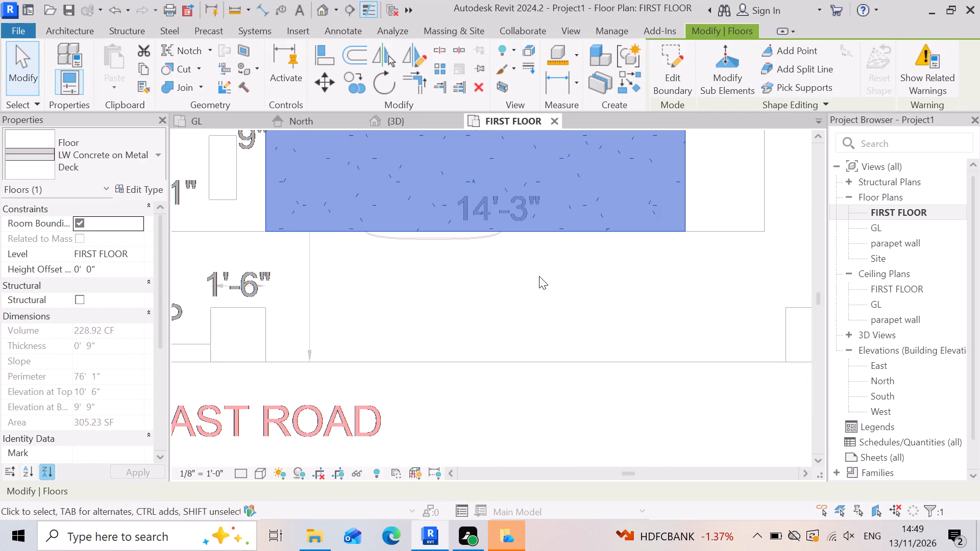
Examine the extended portico-side slab against the neighbouring slab and the front columns in the 3D view.
scroll(591, 287, "down", 15)
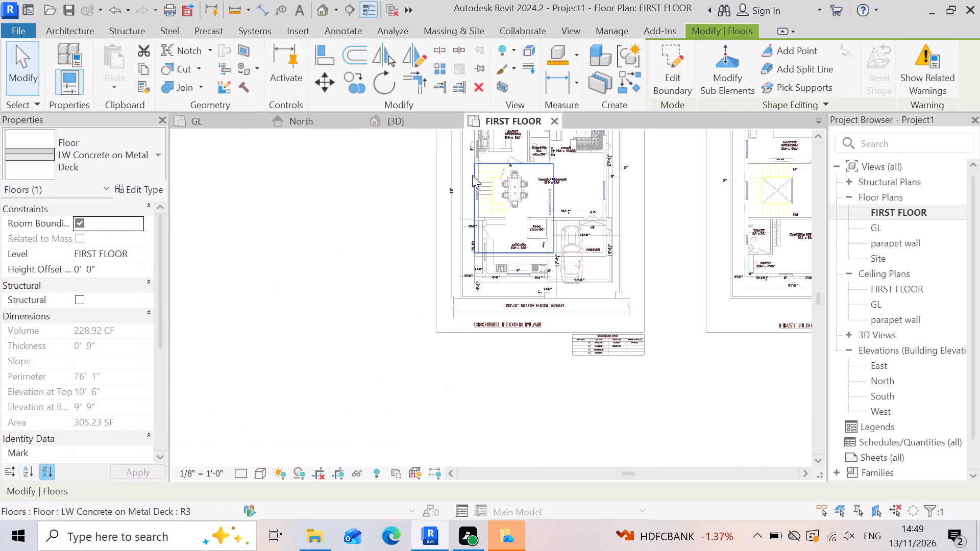
left_click(416, 124)
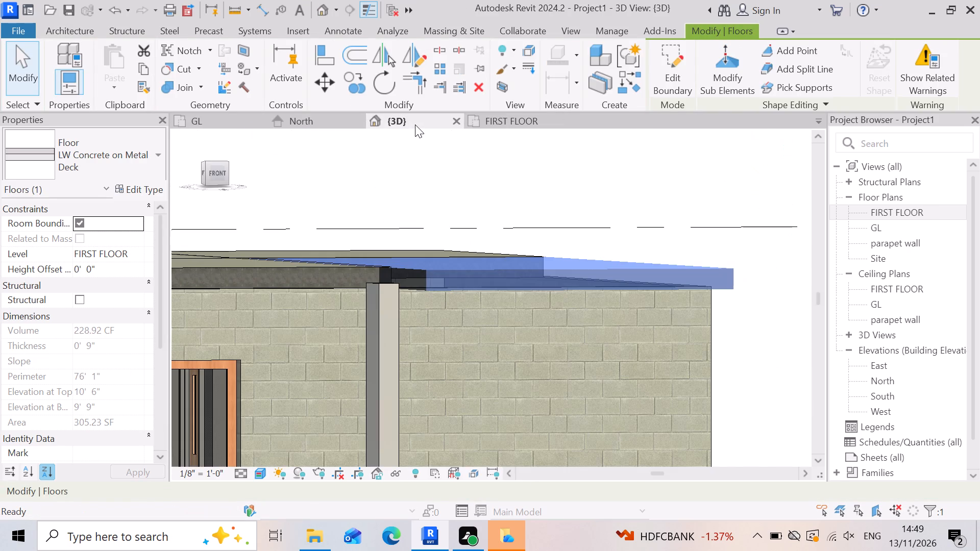
scroll(500, 243, "down", 7)
left_click(663, 389)
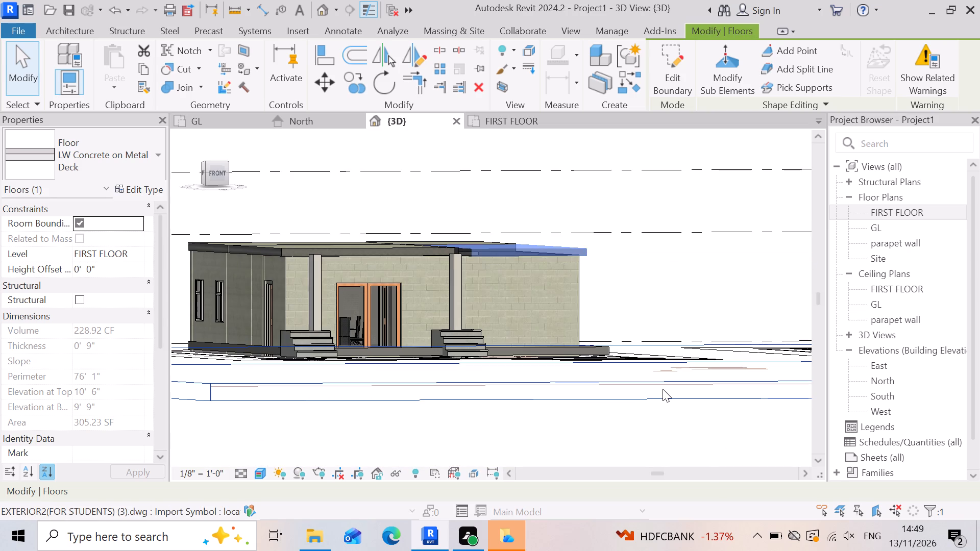
scroll(639, 348, "down", 3)
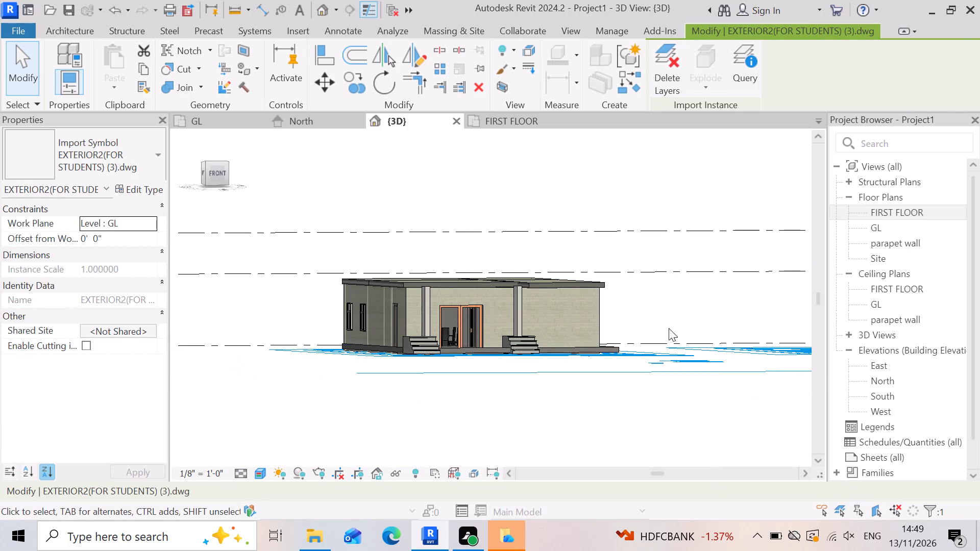
right_click_drag(660, 290, 655, 316, "shift")
middle_click_drag(660, 290, 655, 316, "shift")
scroll(552, 298, "up", 2)
scroll(450, 272, "up", 3)
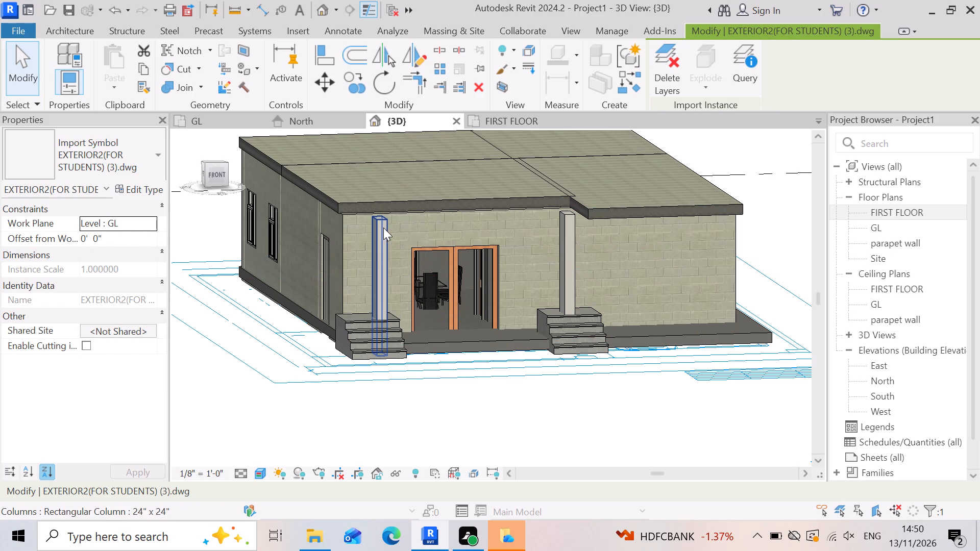
Open the boundary of the floor above the kitchen and dining area for editing and delete its front boundary line.
left_click(356, 199)
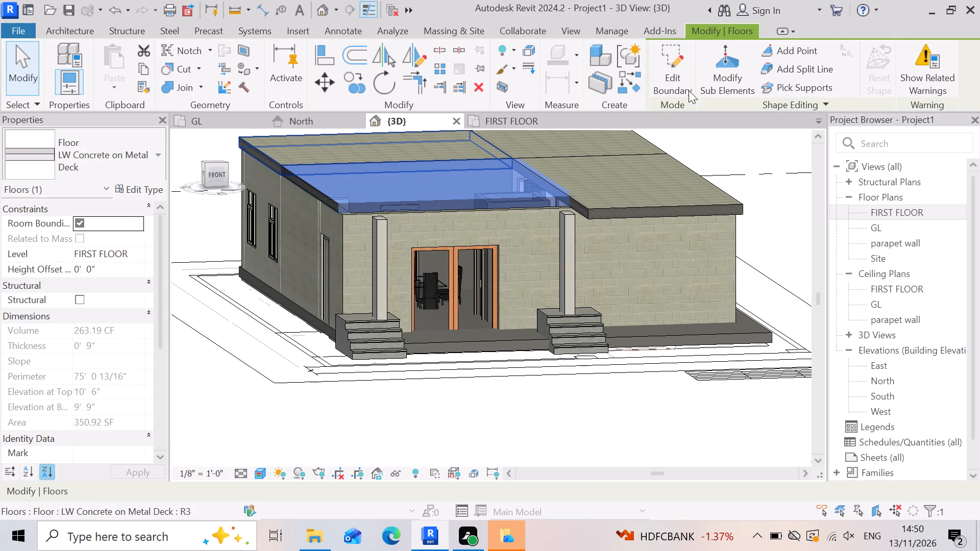
left_click(672, 60)
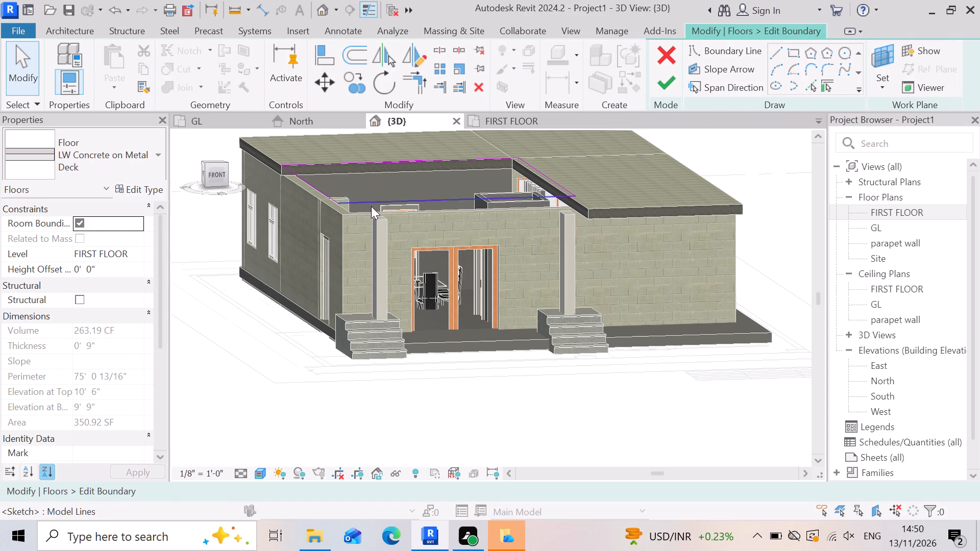
scroll(418, 221, "up", 3)
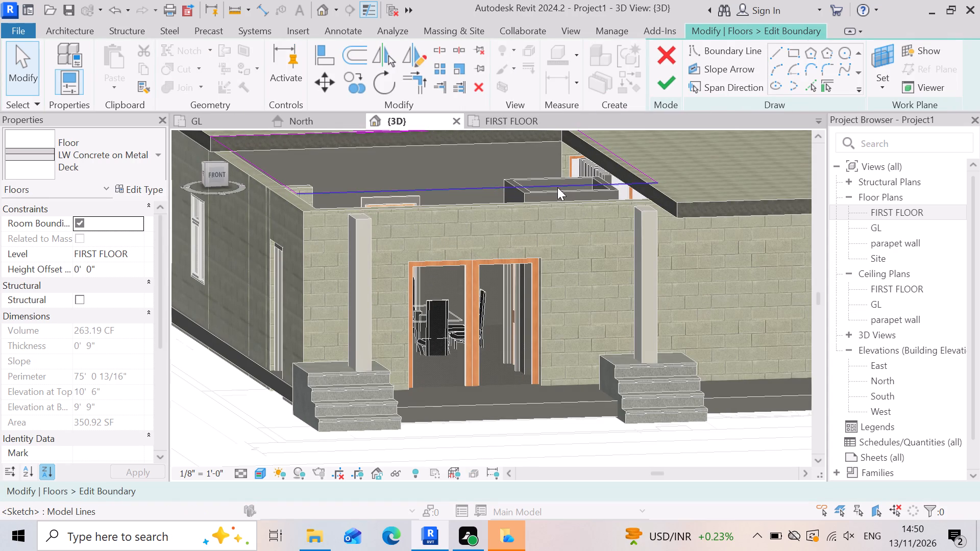
left_click(556, 187)
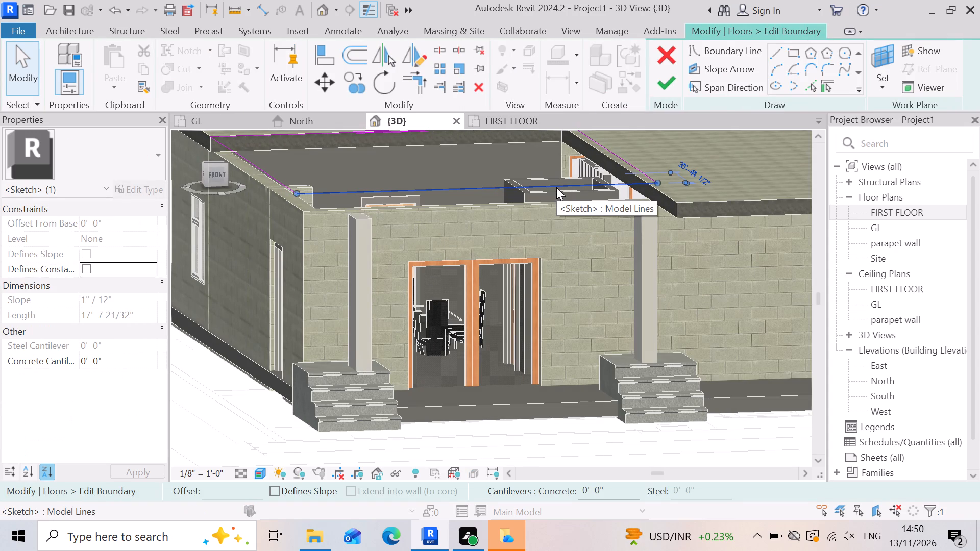
key("Delete")
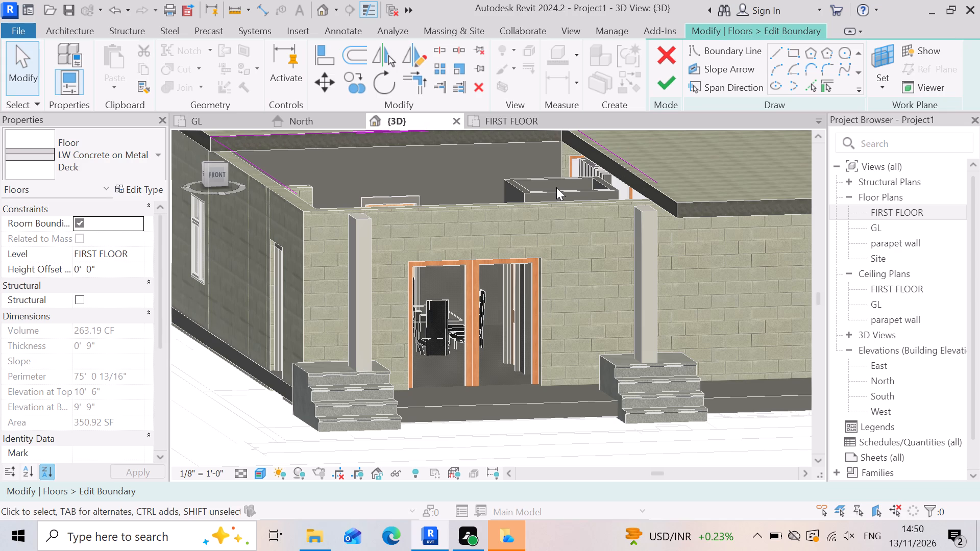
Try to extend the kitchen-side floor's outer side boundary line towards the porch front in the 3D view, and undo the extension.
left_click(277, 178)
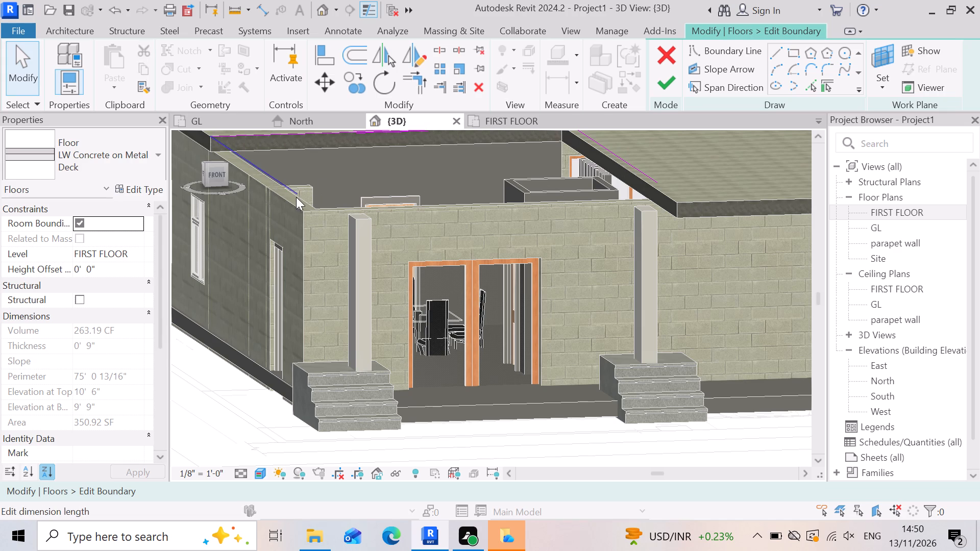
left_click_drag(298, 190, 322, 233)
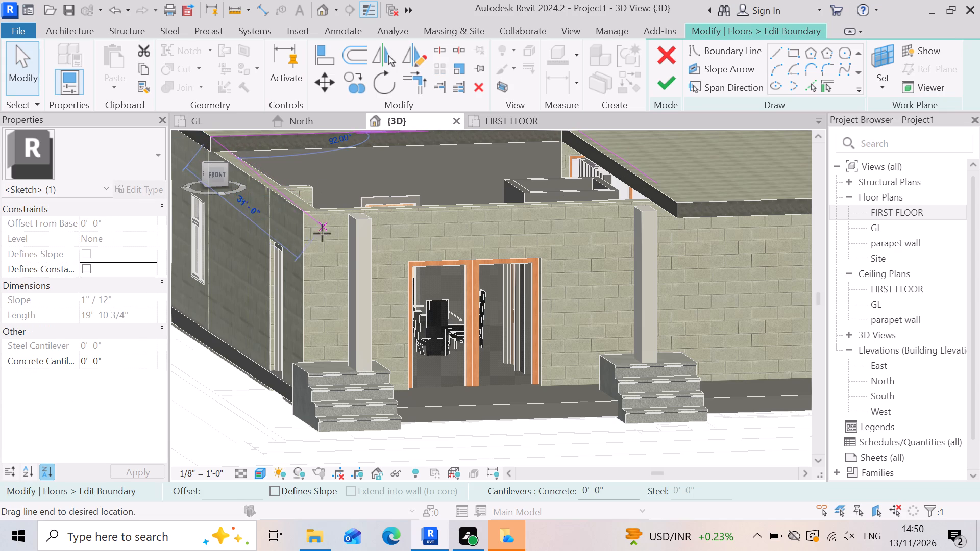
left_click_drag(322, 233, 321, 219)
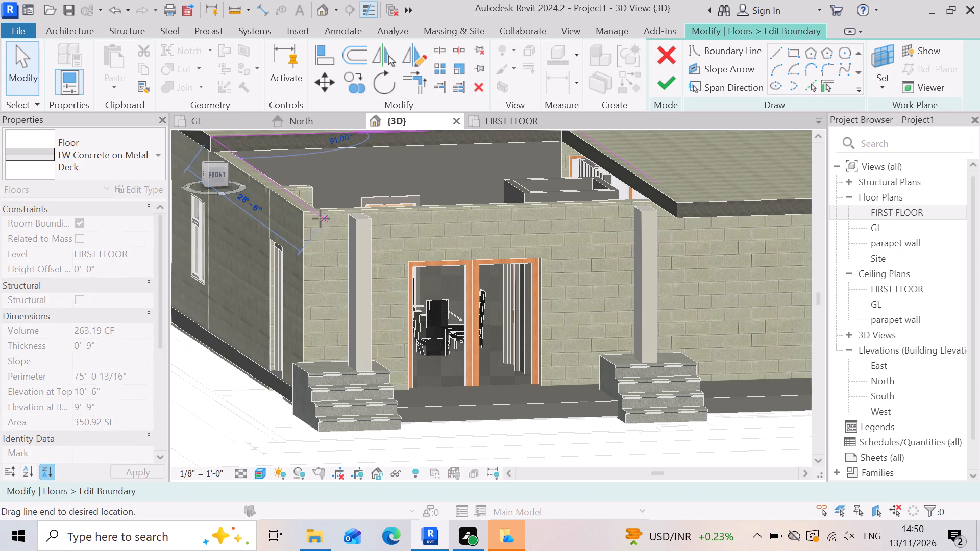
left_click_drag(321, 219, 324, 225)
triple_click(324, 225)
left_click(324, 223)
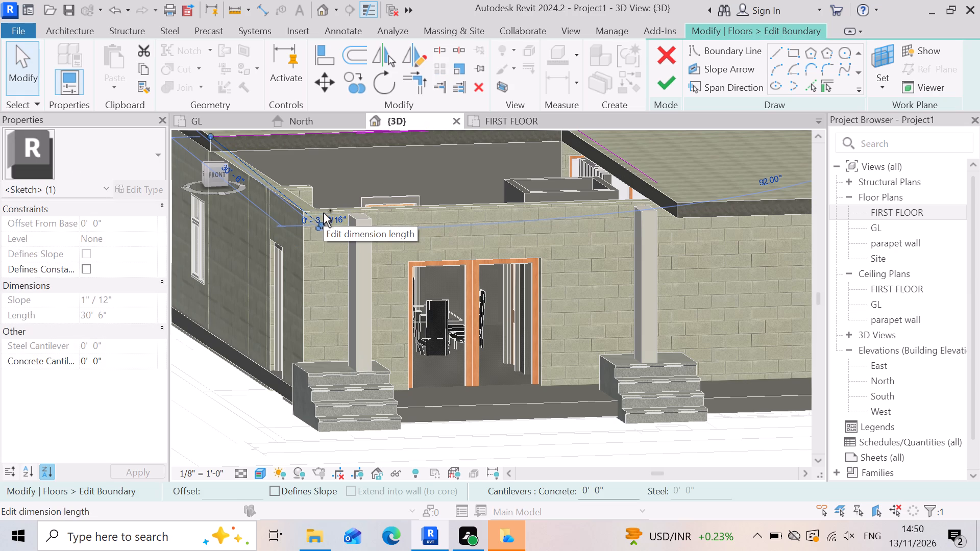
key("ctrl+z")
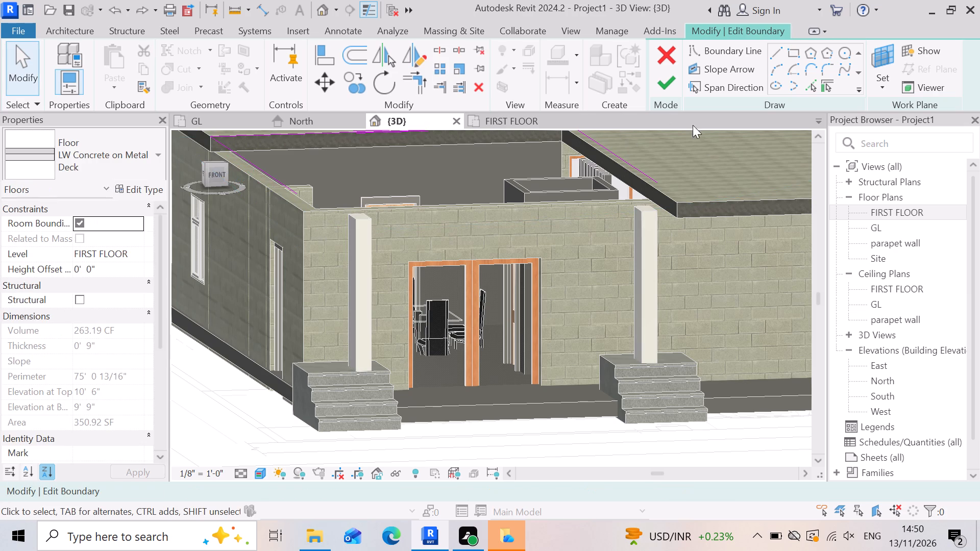
In the FIRST FLOOR plan, extend the kitchen-side floor's outer side boundary line straight towards the porch edge, 23'-6" long.
double_click(895, 213)
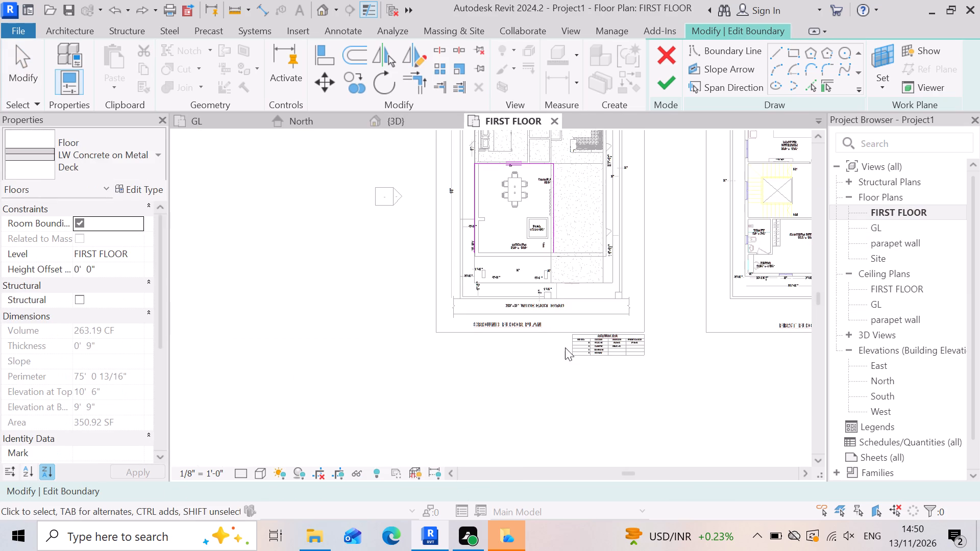
scroll(602, 231, "up", 3)
scroll(511, 265, "up", 2)
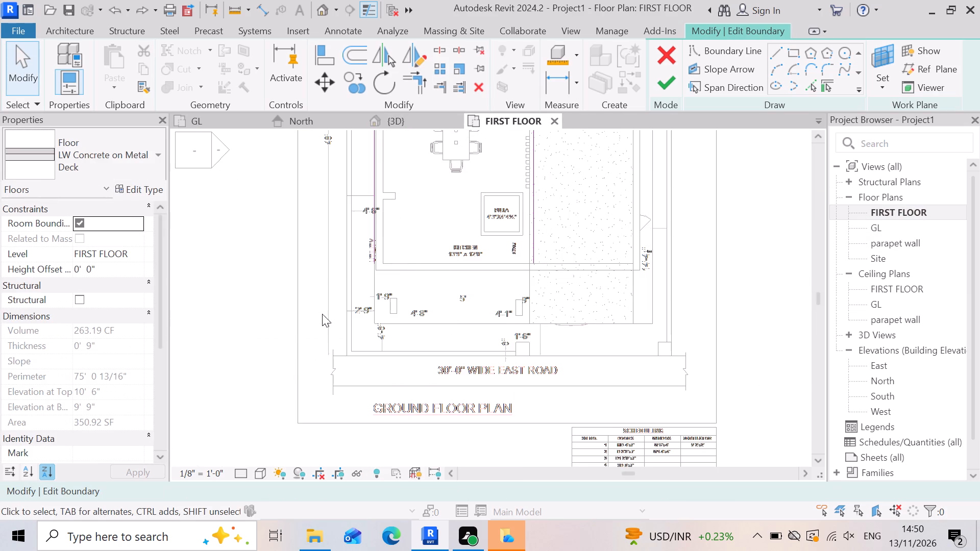
scroll(349, 277, "up", 4)
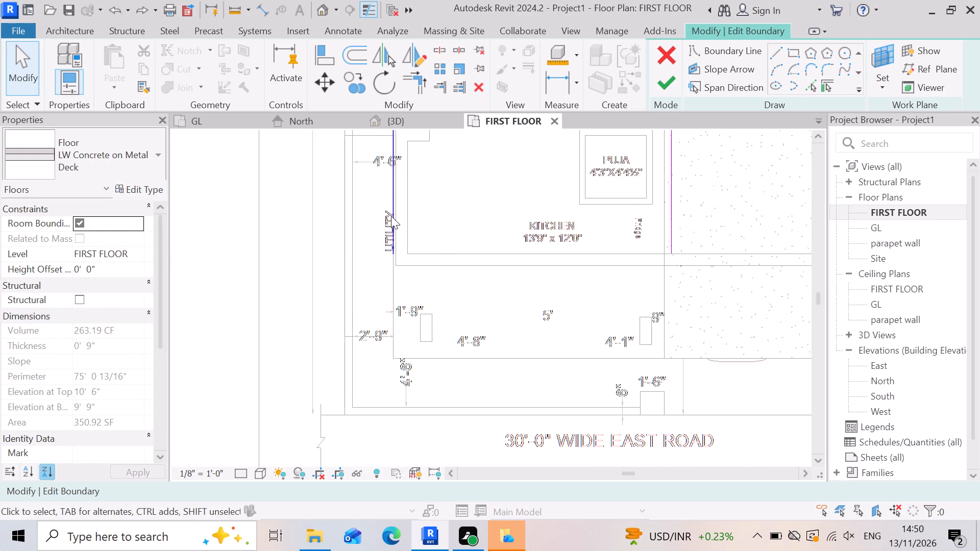
left_click(391, 216)
scroll(381, 315, "up", 3)
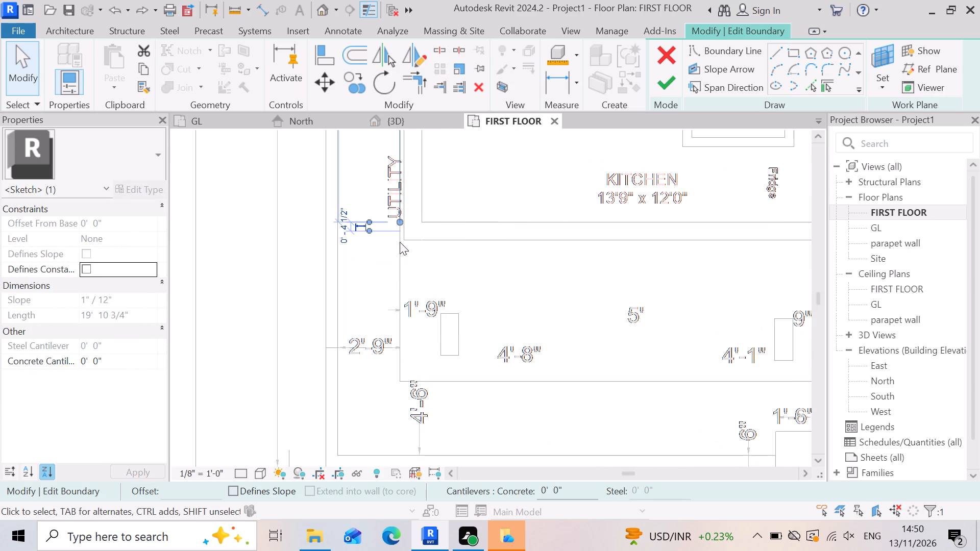
left_click_drag(399, 219, 404, 276)
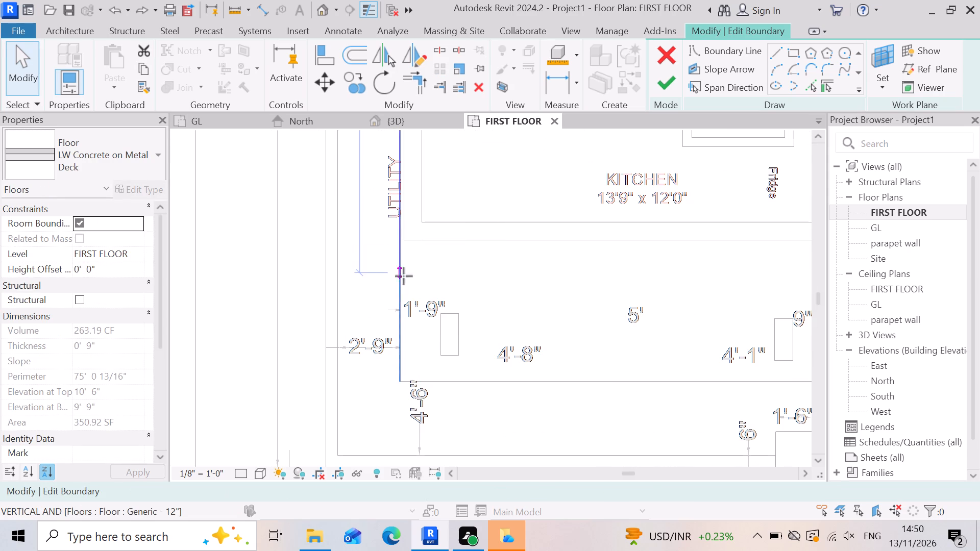
left_click_drag(404, 276, 404, 308)
left_click(404, 308)
scroll(408, 320, "up", 4)
scroll(393, 306, "down", 8)
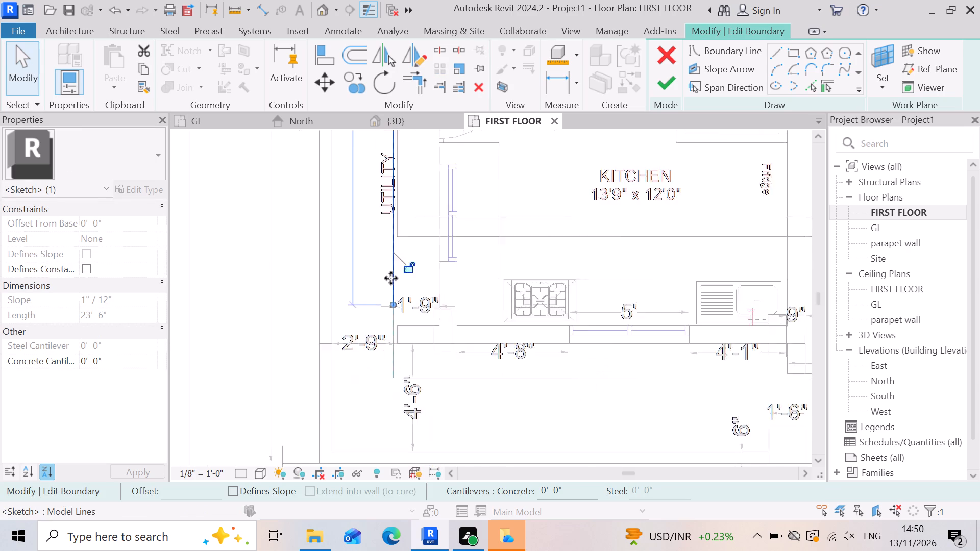
Delete the kitchen-side floor's inner side boundary line, which runs next to the portico-side slab.
scroll(633, 295, "up", 3)
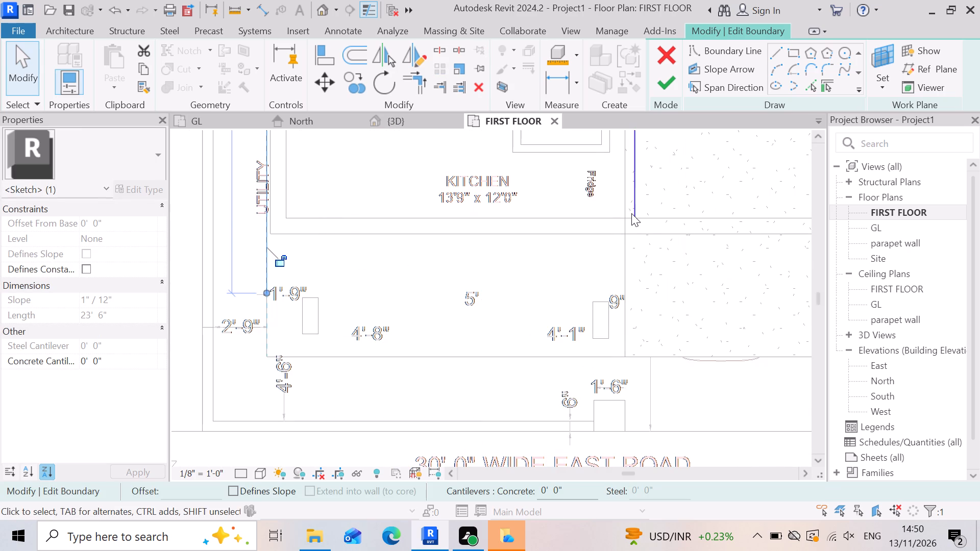
left_click(631, 213)
scroll(615, 274, "down", 2)
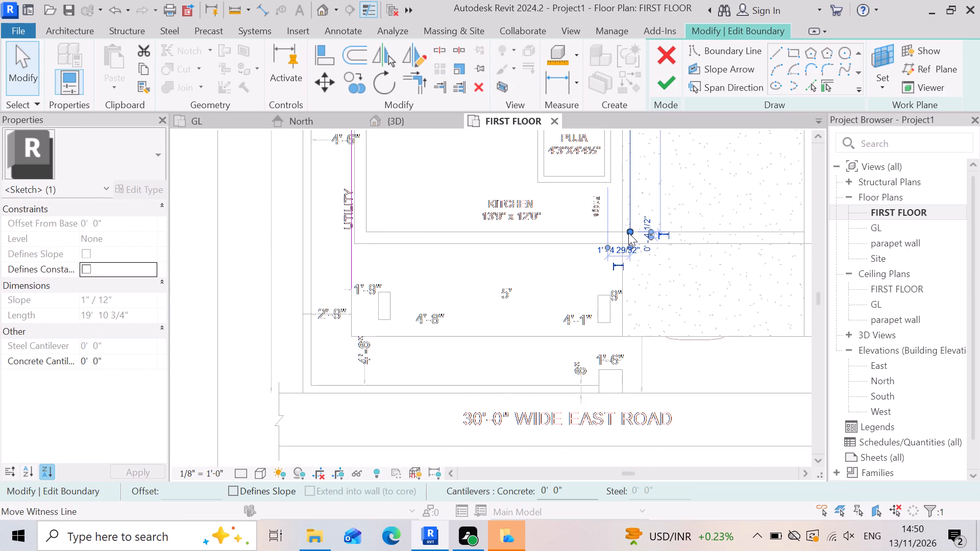
scroll(628, 278, "down", 12)
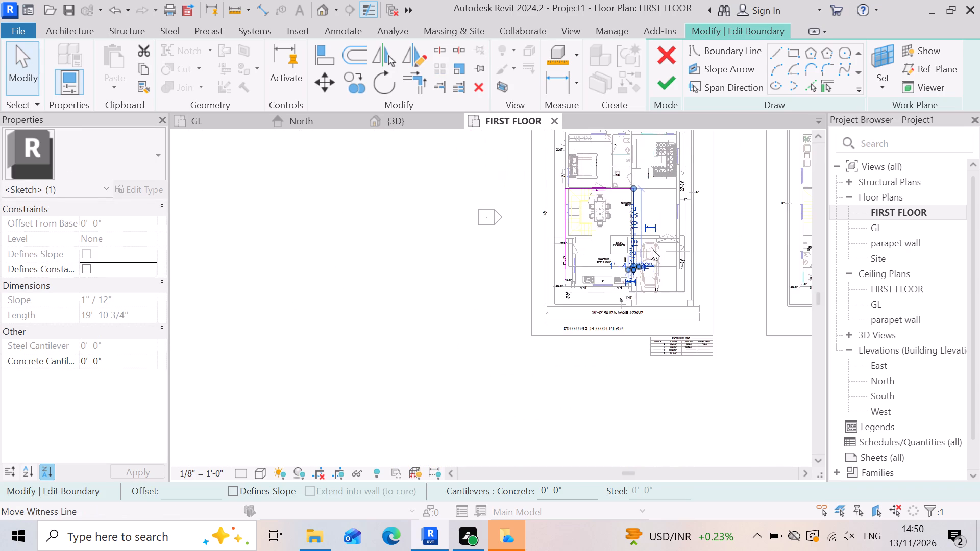
scroll(646, 215, "up", 17)
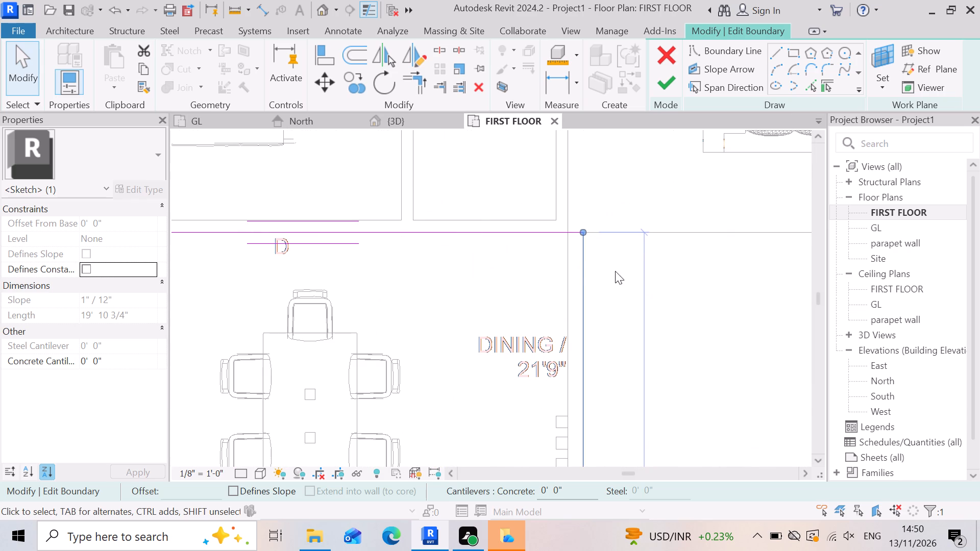
key("Delete")
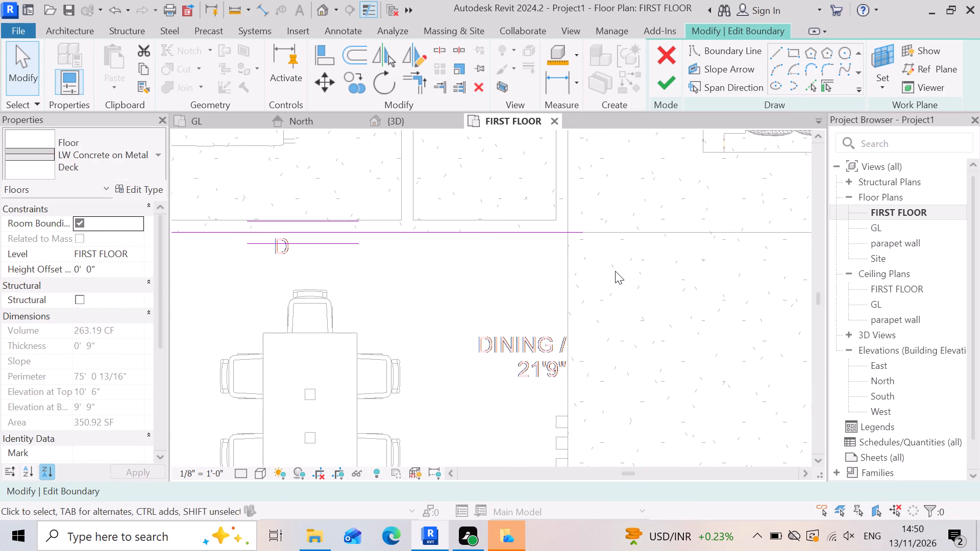
Shorten the kitchen-side floor's rear boundary line to 17'-2", ending at the edge of the neighbouring portico-side slab.
left_click(577, 228)
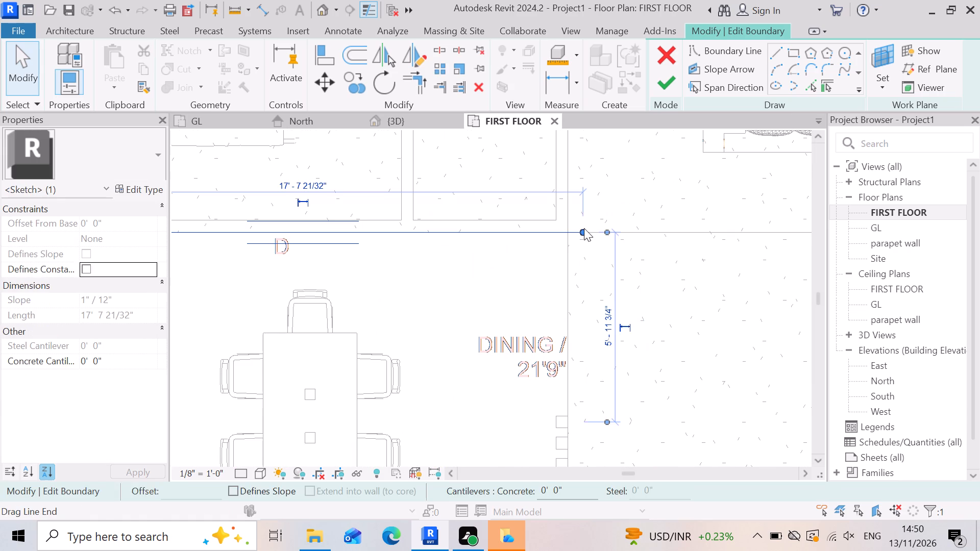
left_click_drag(584, 228, 571, 234)
left_click(571, 235)
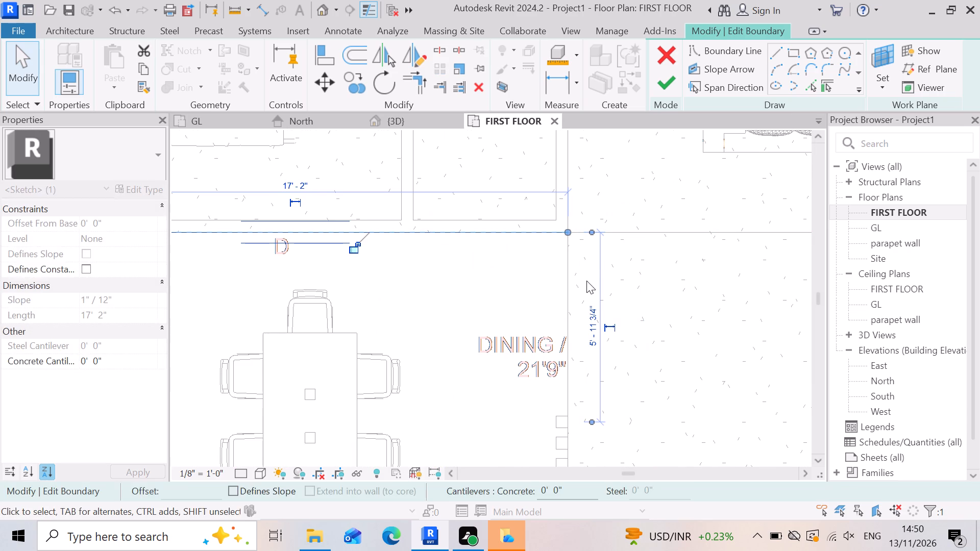
key("Escape")
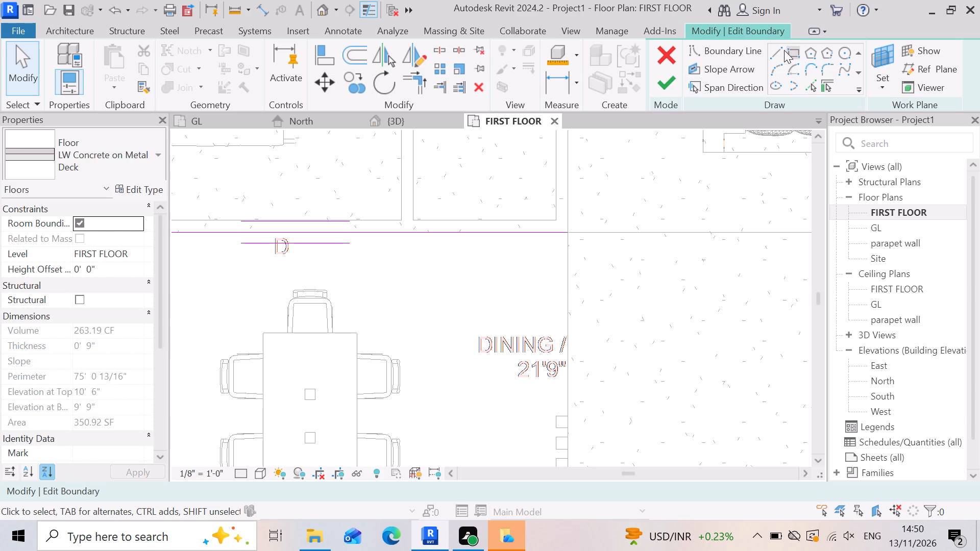
Draw boundary lines from the rear line's end along the portico-side slab to the gate pillar corner, and across the front to the outer side.
left_click(780, 54)
left_click(568, 233)
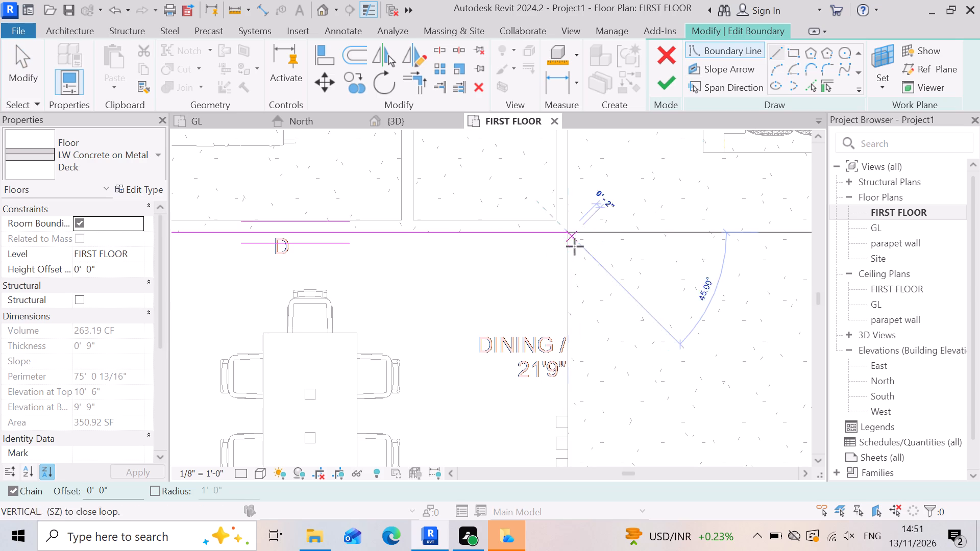
scroll(576, 316, "down", 14)
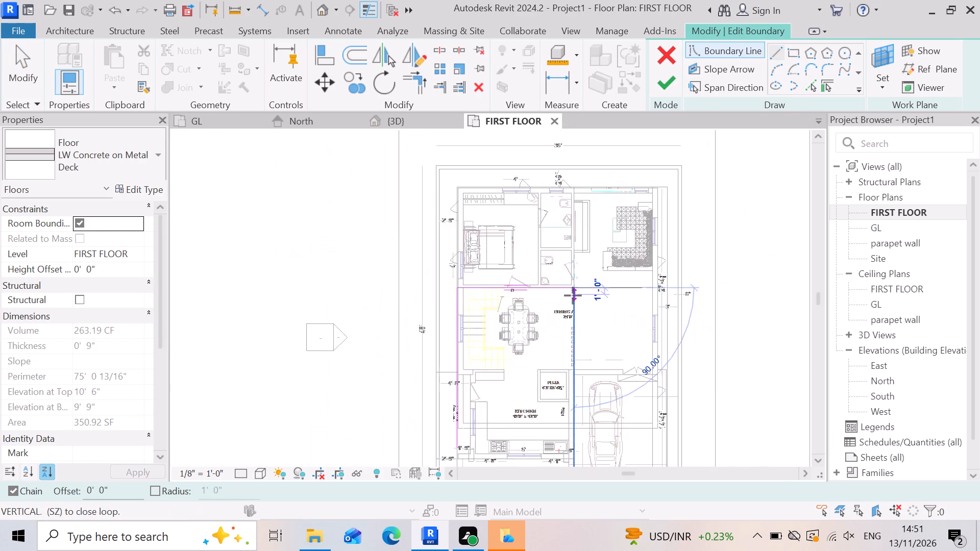
scroll(579, 436, "up", 7)
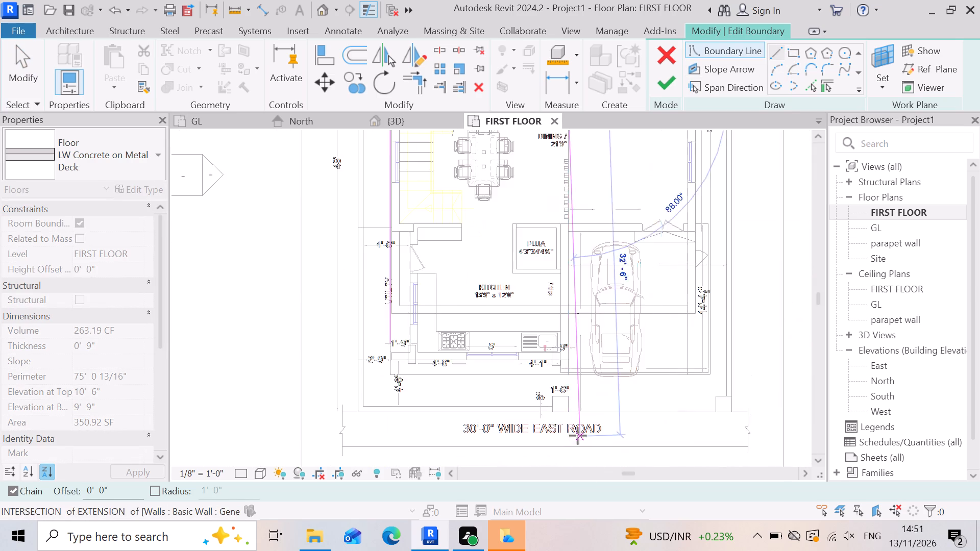
scroll(578, 436, "up", 3)
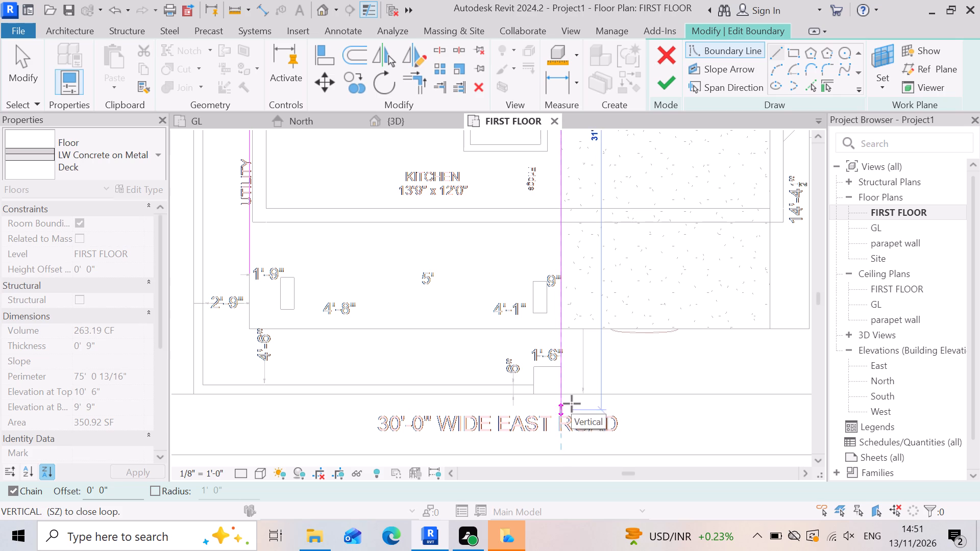
left_click(563, 367)
scroll(572, 396, "down", 4)
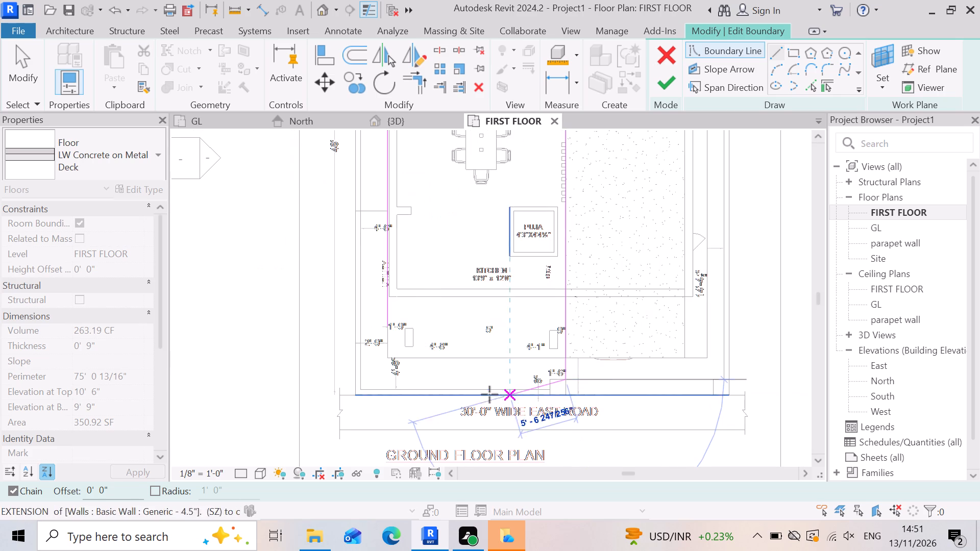
left_click(387, 375)
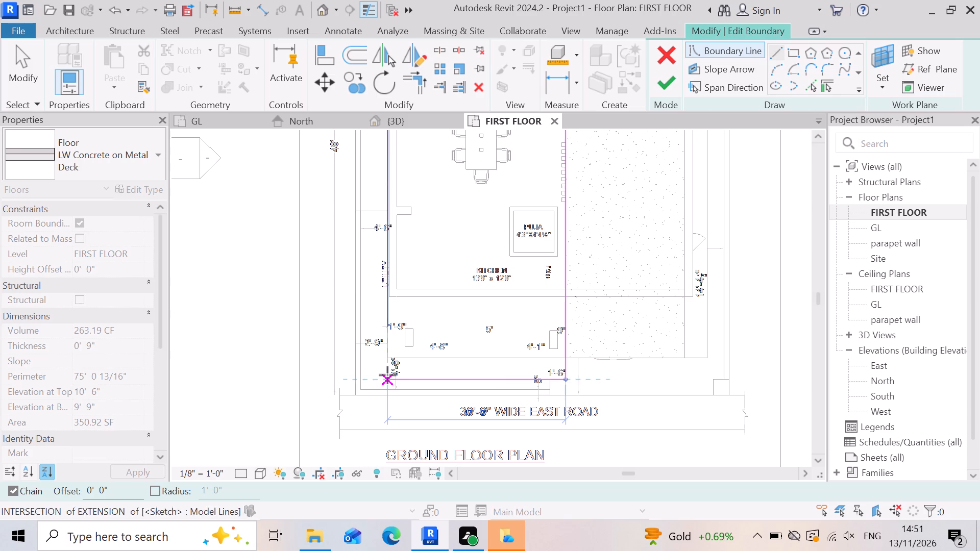
key("Escape")
key("Escape")
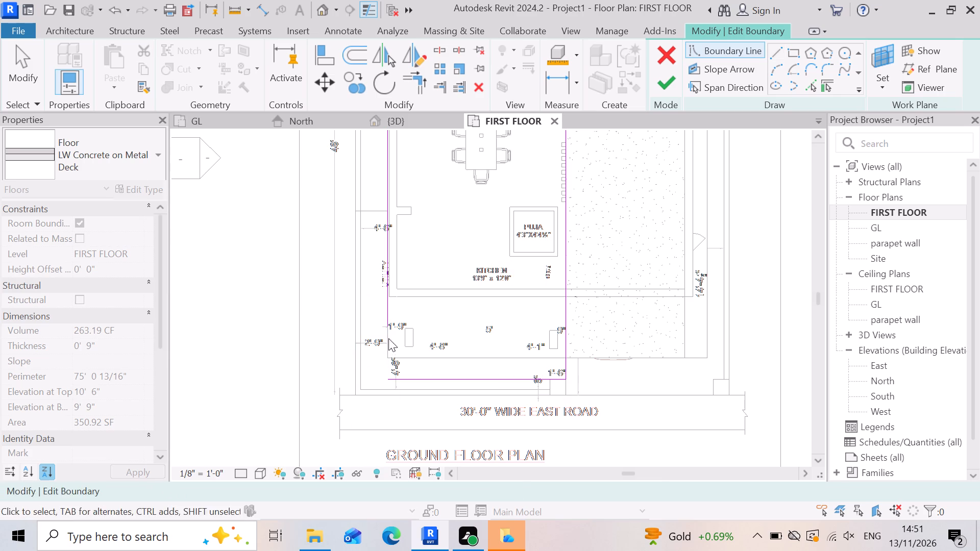
Extend the outer side boundary line to the new front line, 28'-7 1/2" long, and trim both front corners of the kitchen-side floor.
left_click(388, 322)
left_click_drag(388, 323, 386, 378)
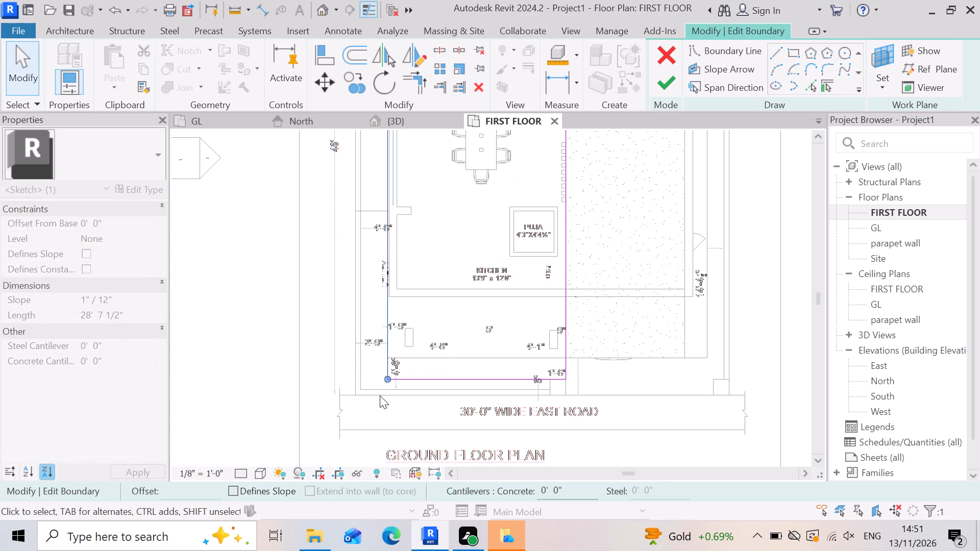
key("Escape")
left_click(418, 76)
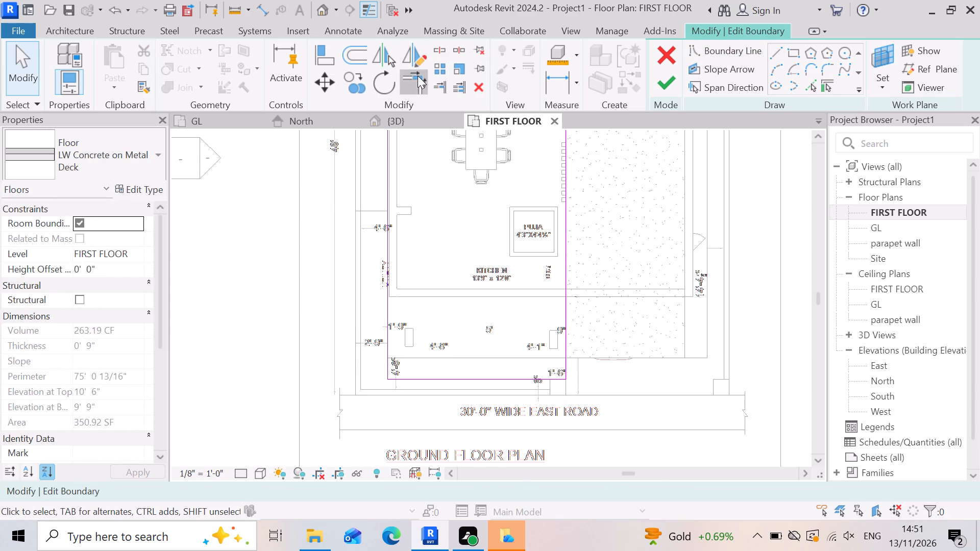
left_click(382, 308)
left_click(426, 378)
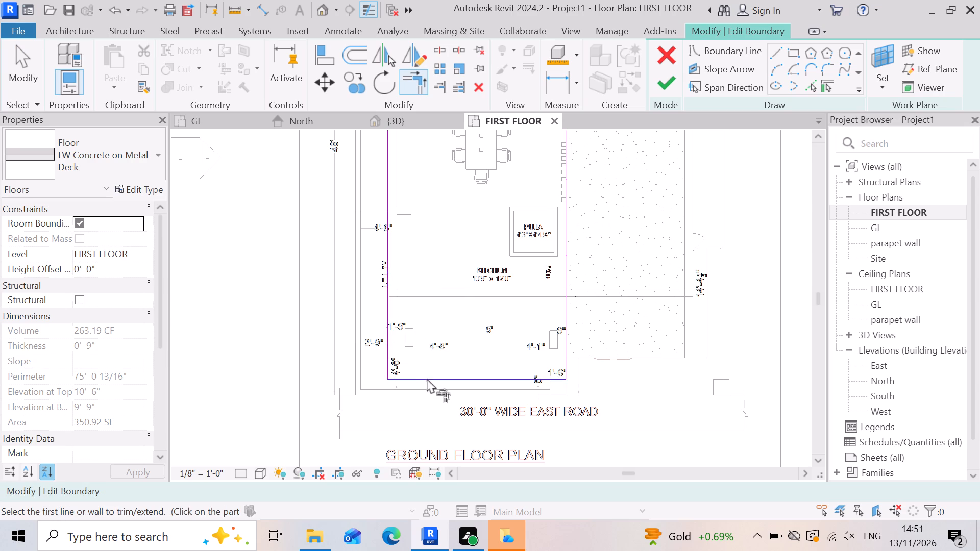
left_click(561, 325)
left_click(485, 375)
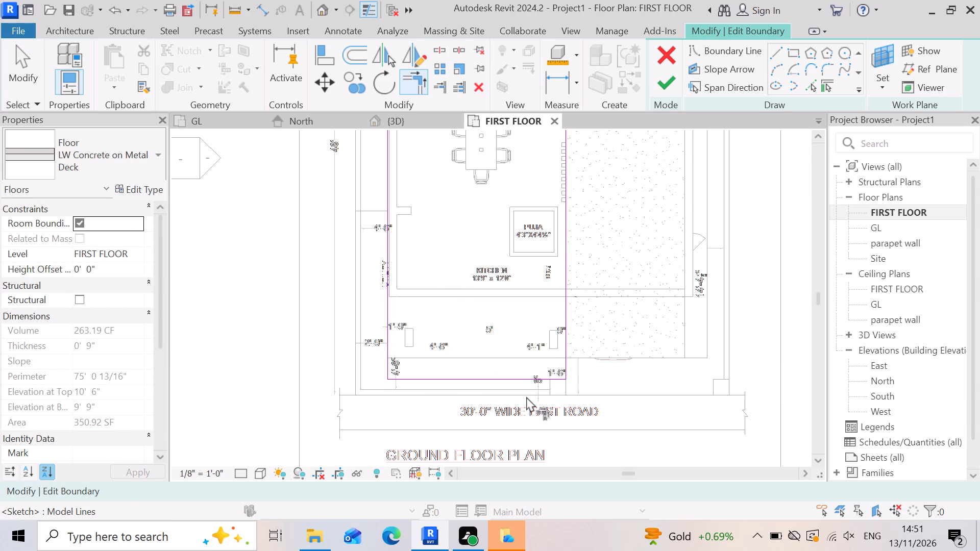
key("Escape")
Finish the kitchen-side floor boundary and attach the walls below to the floor's bottom.
scroll(546, 381, "up", 11)
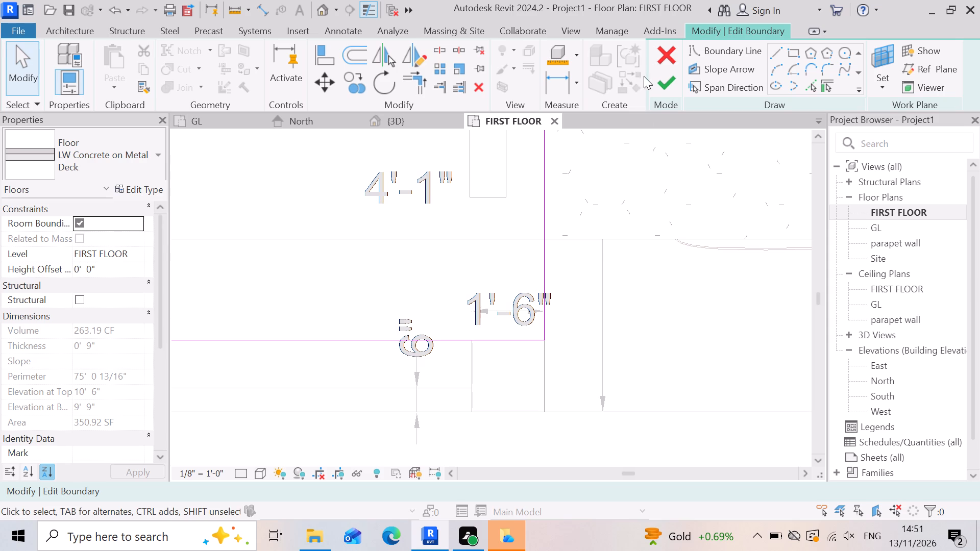
left_click(669, 80)
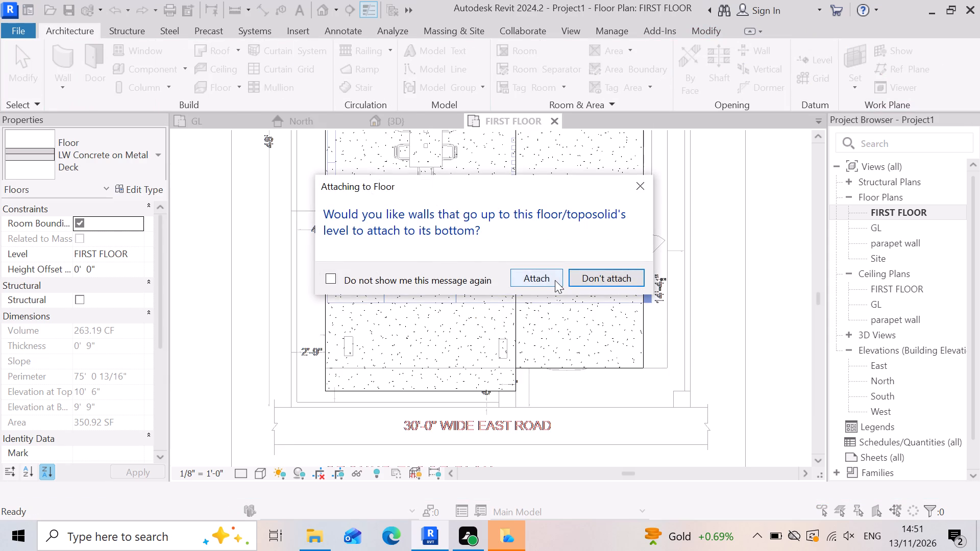
left_click(555, 280)
scroll(511, 370, "down", 4)
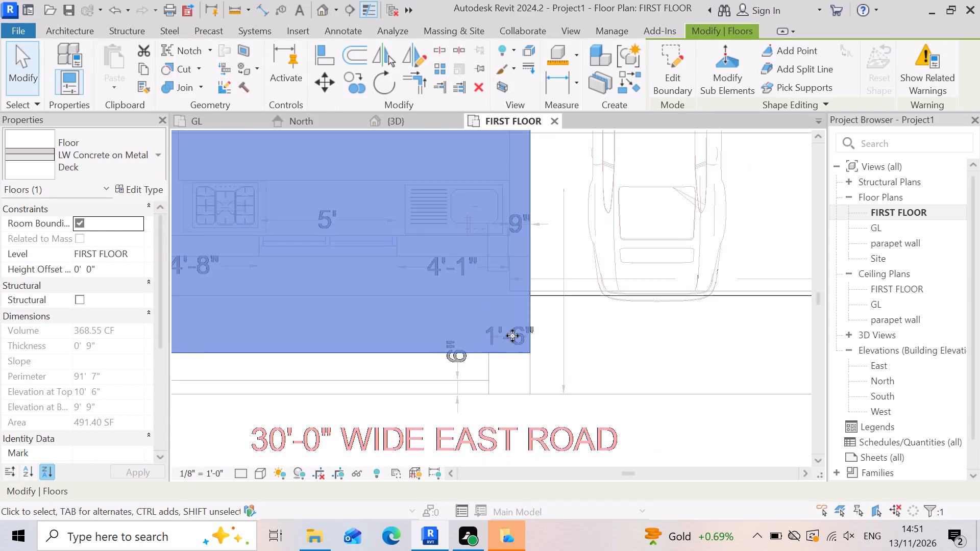
scroll(512, 336, "down", 4)
scroll(474, 363, "down", 3)
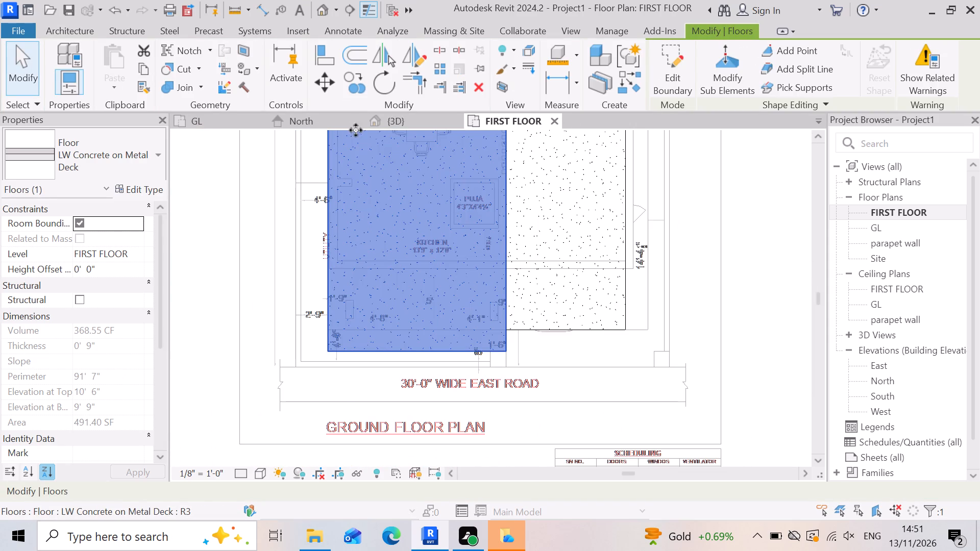
Examine the extended kitchen-side slab over the front columns and its front edge against the portico-side slab in the 3D view.
left_click(419, 111)
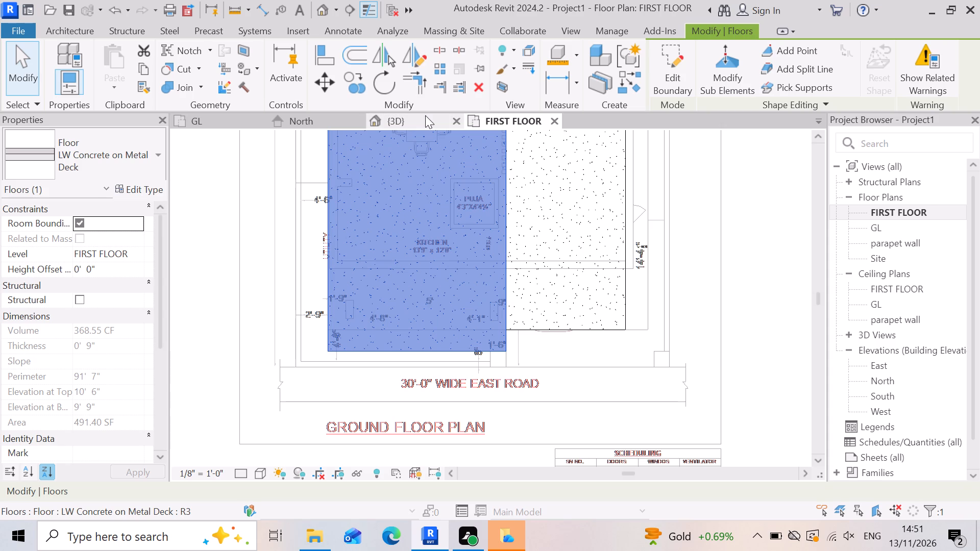
left_click(425, 115)
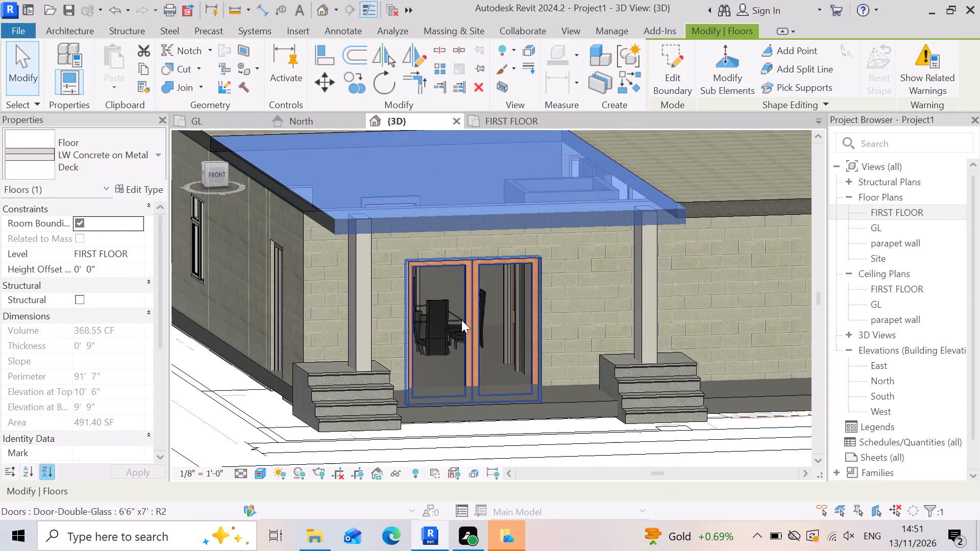
key("Escape")
scroll(478, 258, "down", 3)
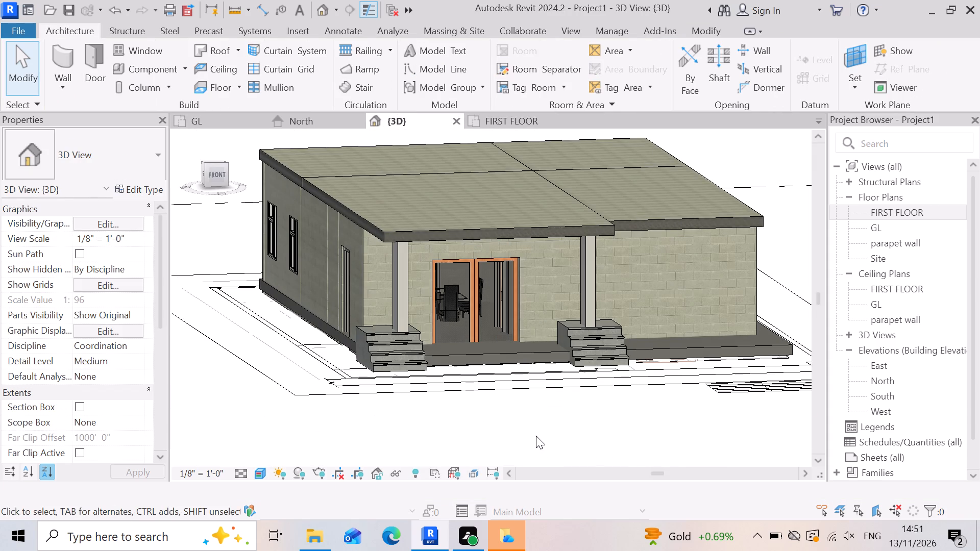
scroll(444, 446, "down", 2)
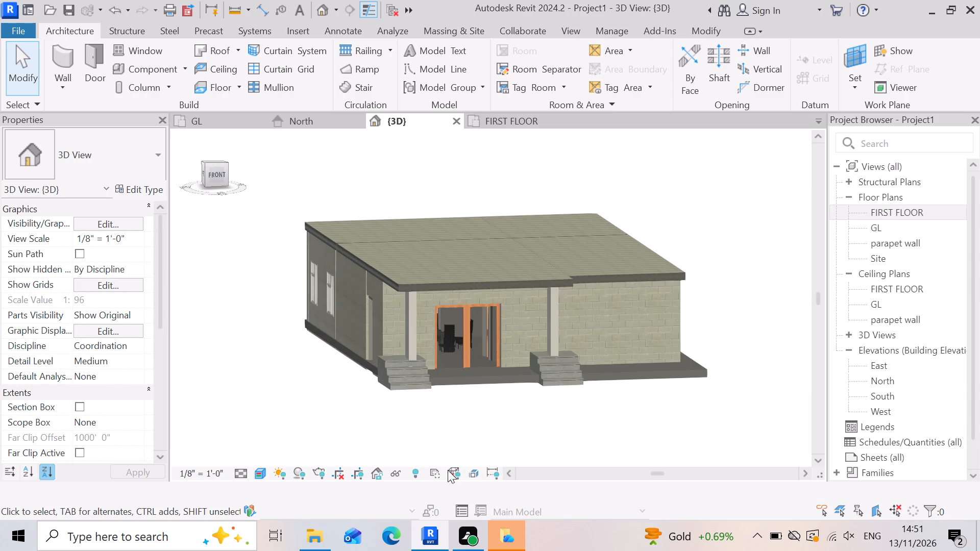
right_click_drag(416, 460, 418, 429, "shift")
middle_click(416, 459, "shift")
middle_click_drag(415, 458, 412, 452, "shift")
middle_click_drag(411, 450, 411, 445, "shift")
middle_click_drag(411, 444, 417, 429, "shift")
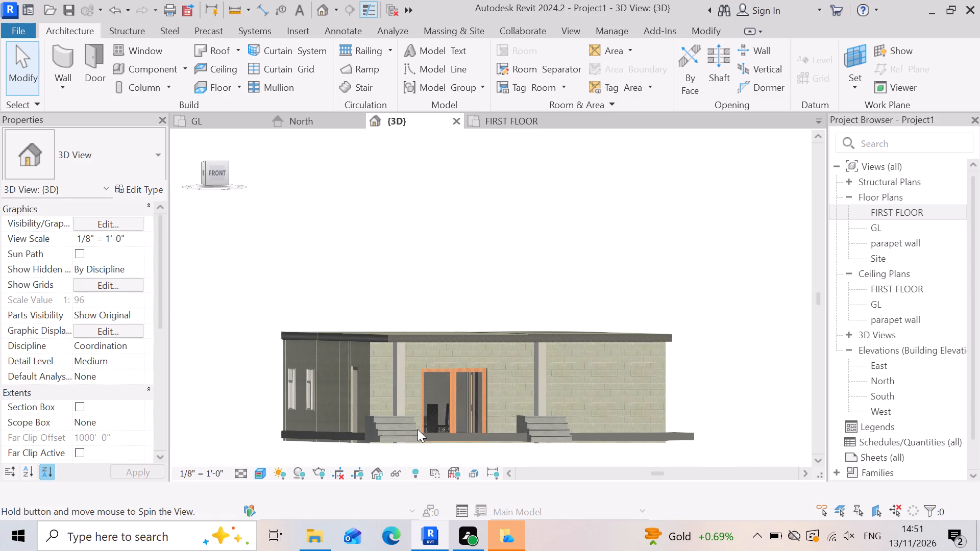
right_click_drag(418, 429, 418, 429, "shift")
scroll(487, 466, "up", 2)
scroll(600, 445, "up", 1)
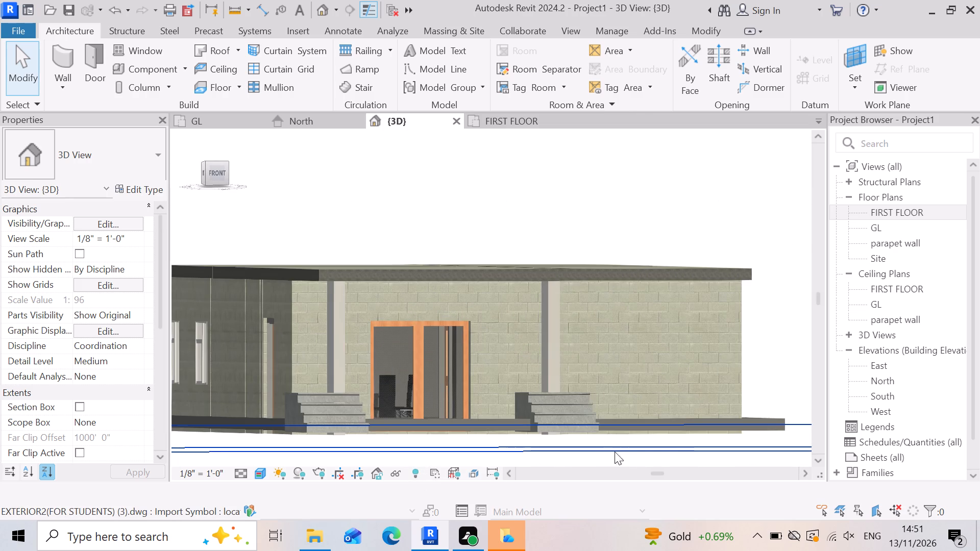
scroll(319, 379, "up", 2)
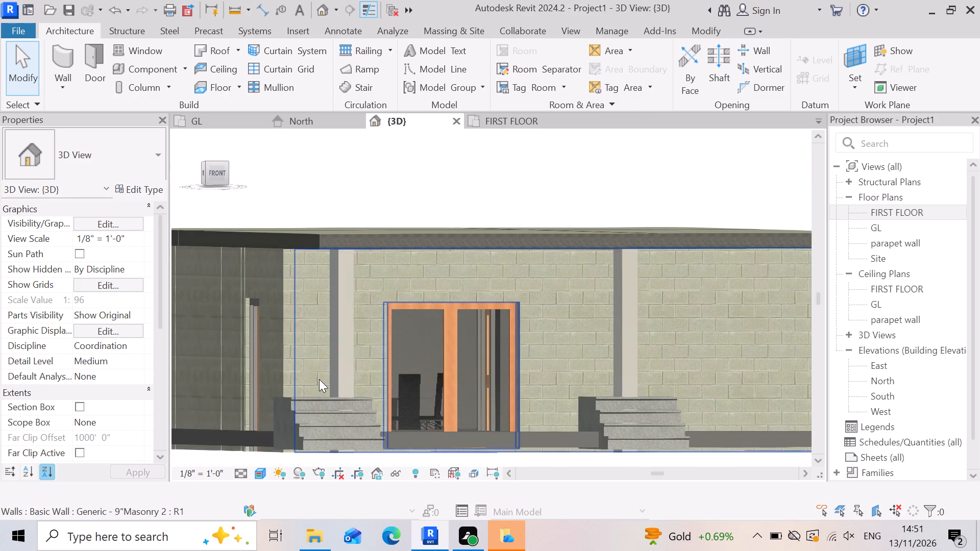
scroll(355, 329, "down", 4)
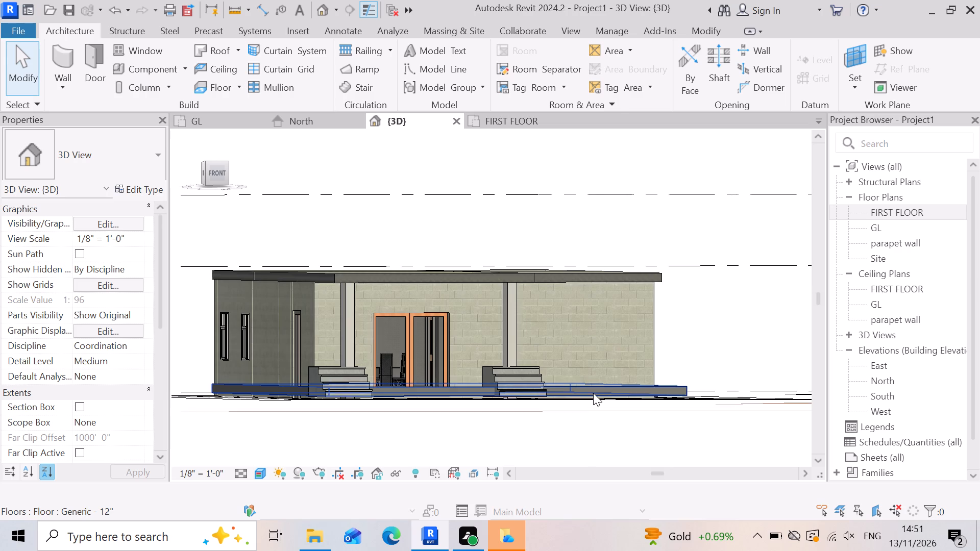
right_click_drag(631, 384, 621, 402, "shift")
middle_click_drag(621, 402, 613, 389, "shift")
right_click_drag(621, 402, 613, 389, "shift")
scroll(742, 282, "up", 3)
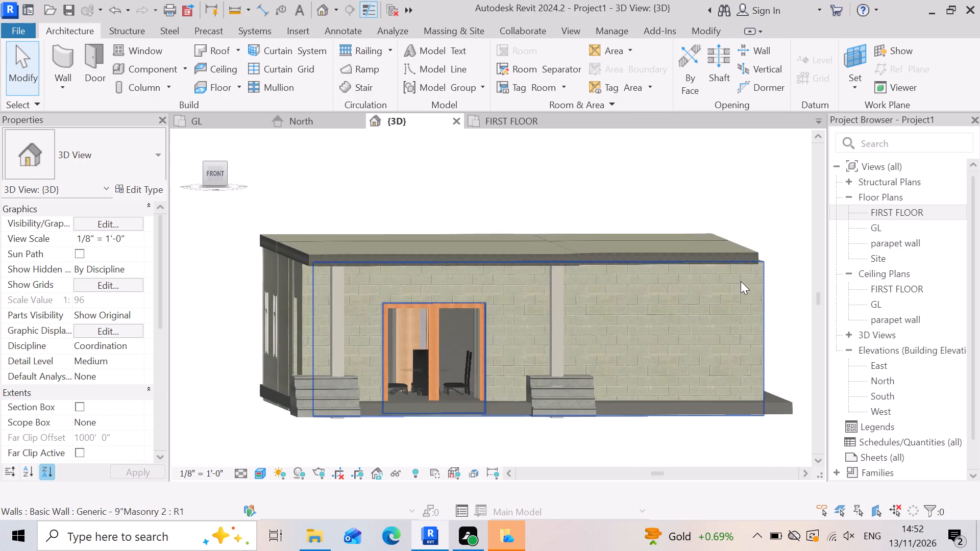
scroll(741, 281, "up", 1)
scroll(586, 269, "up", 1)
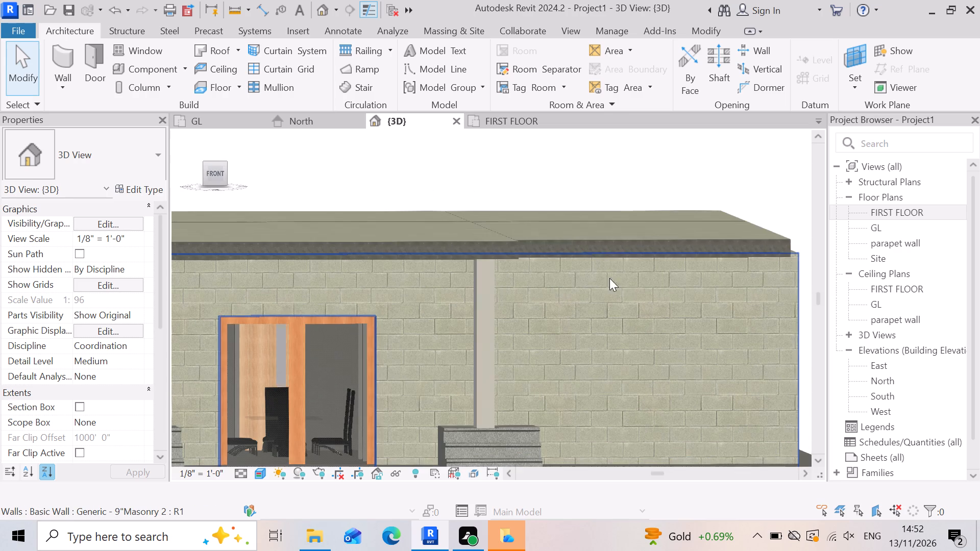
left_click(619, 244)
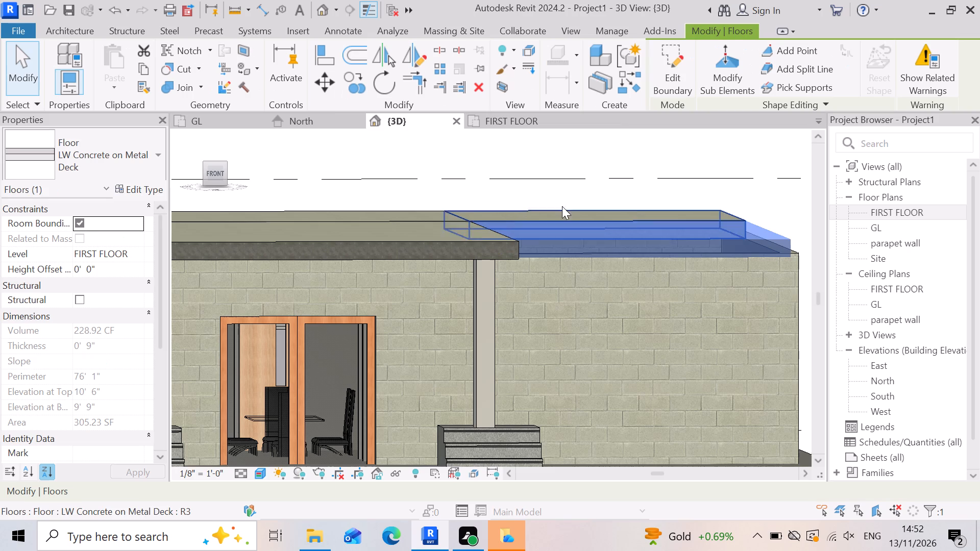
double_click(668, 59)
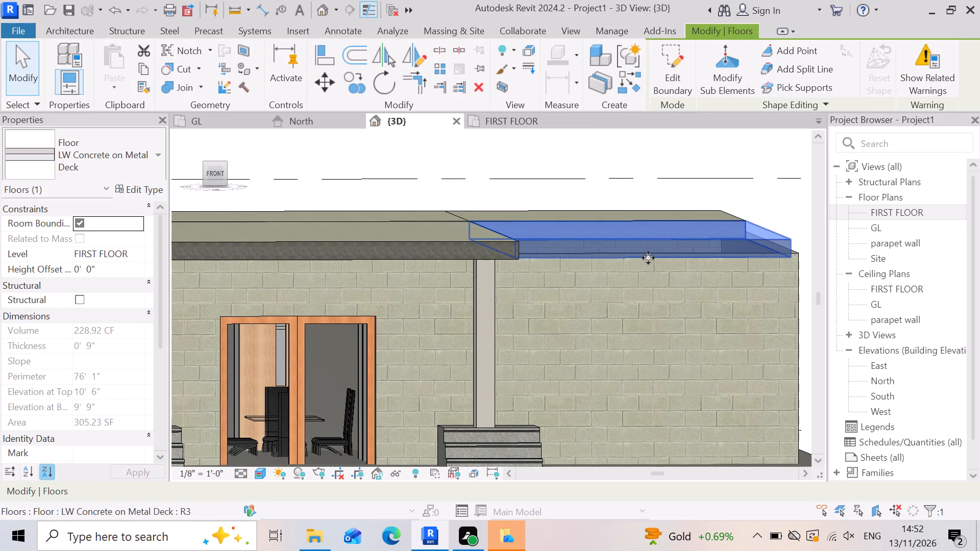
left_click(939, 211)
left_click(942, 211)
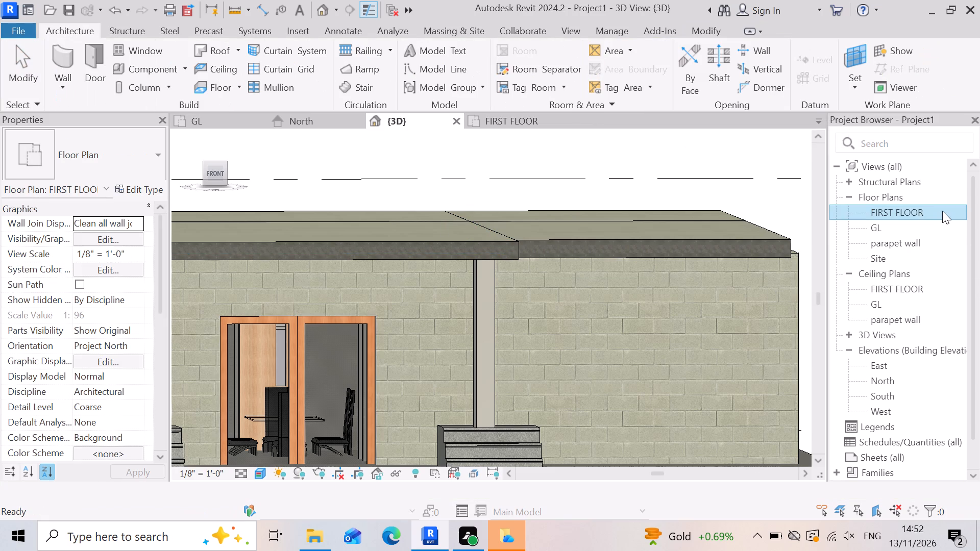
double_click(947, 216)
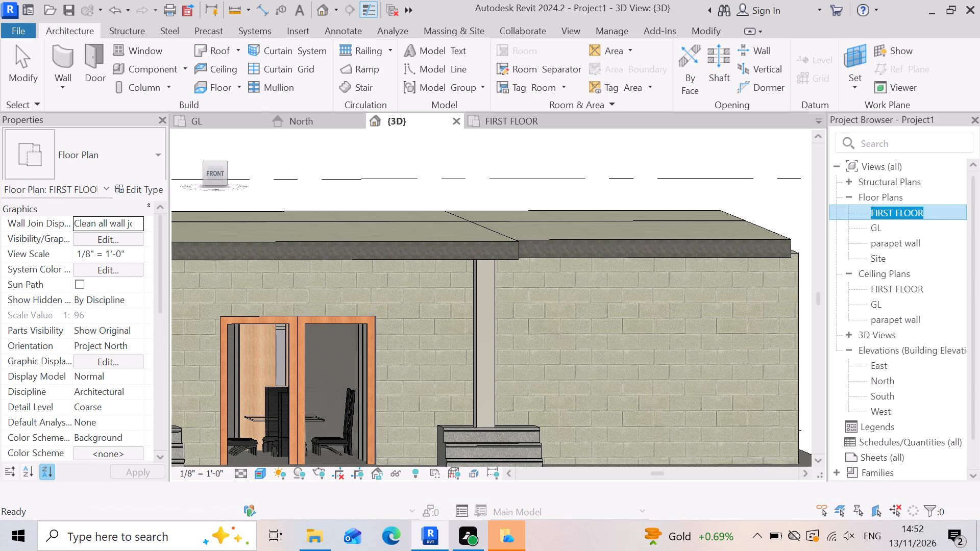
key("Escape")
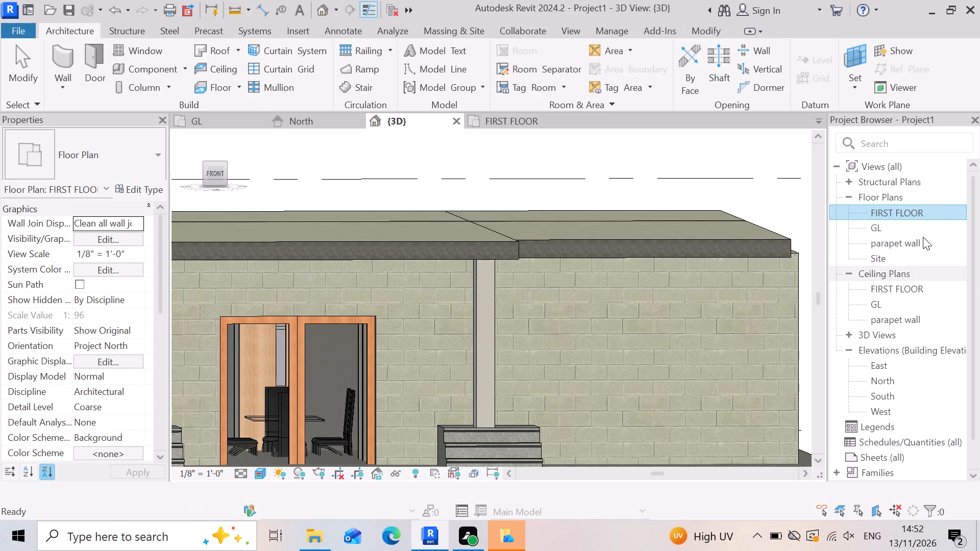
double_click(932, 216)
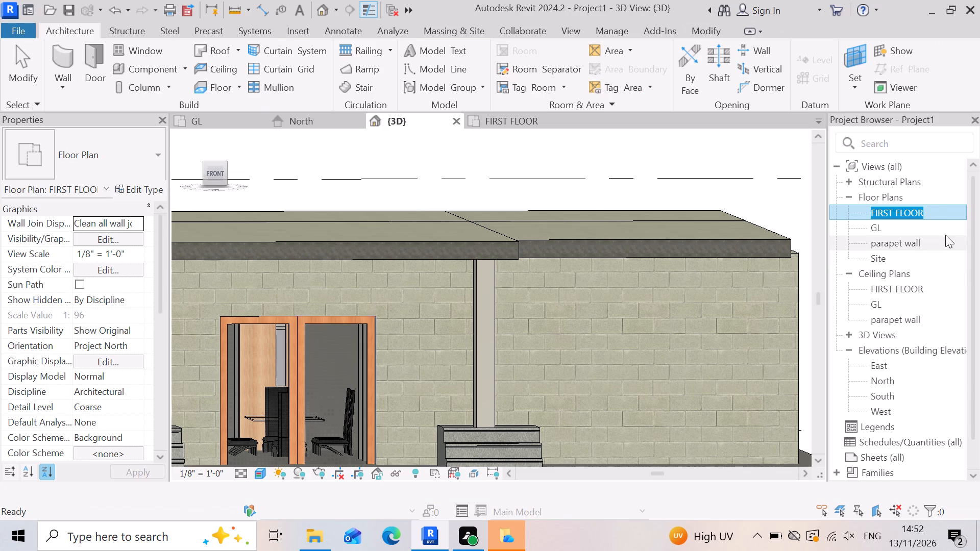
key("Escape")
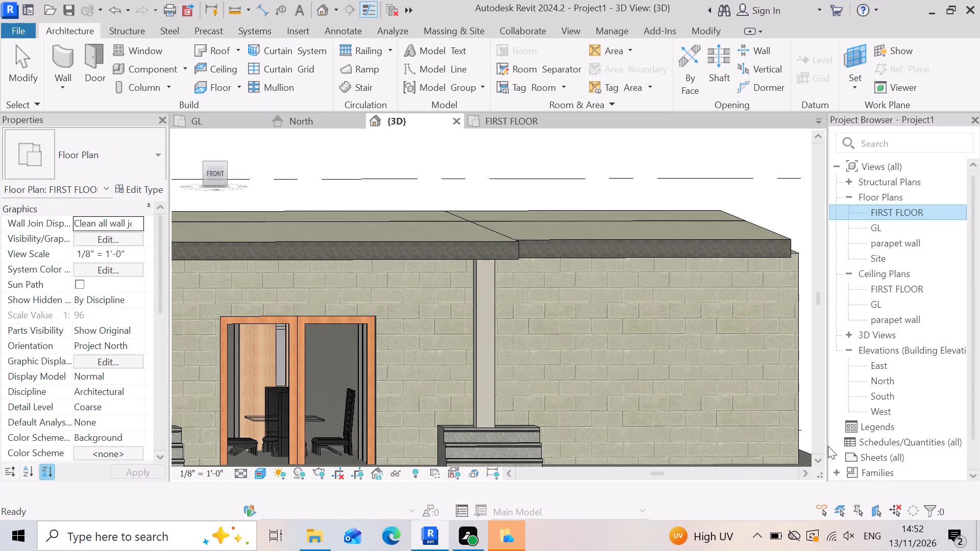
Open the portico-side floor's boundary for editing in the FIRST FLOOR plan and delete its front boundary line.
left_click(664, 243)
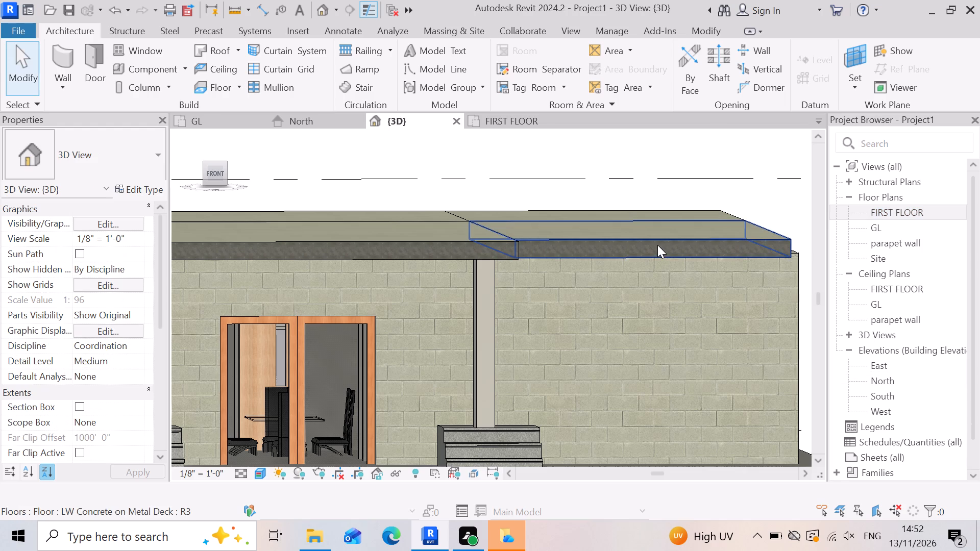
double_click(629, 246)
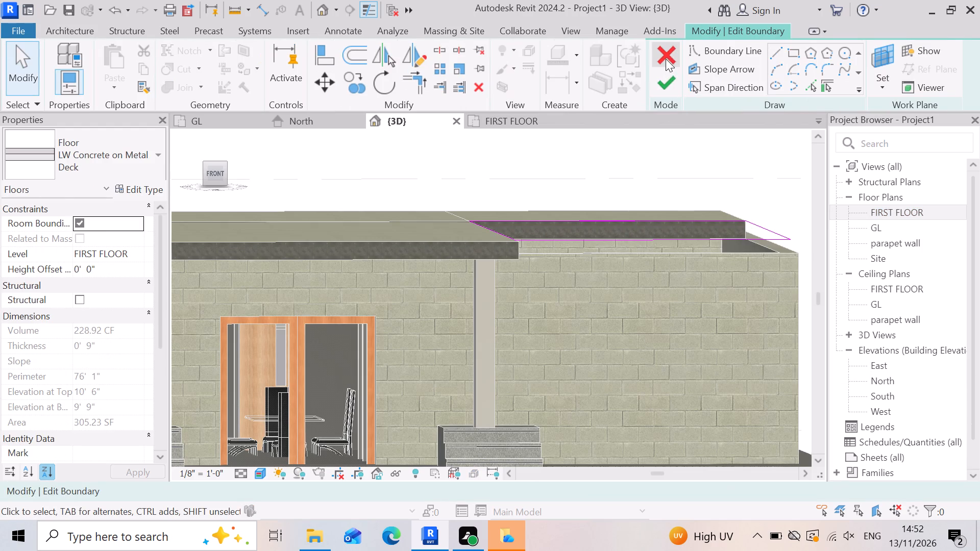
double_click(930, 214)
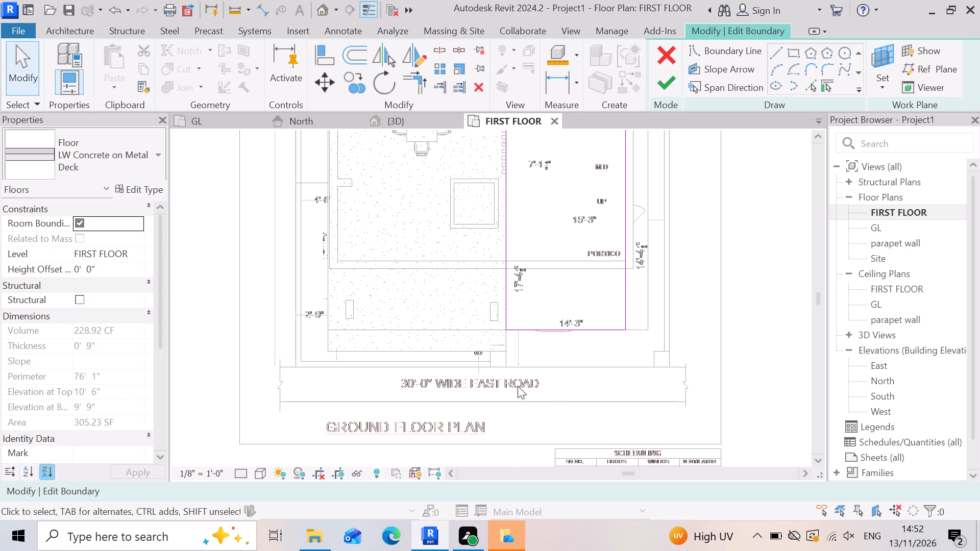
scroll(428, 359, "up", 3)
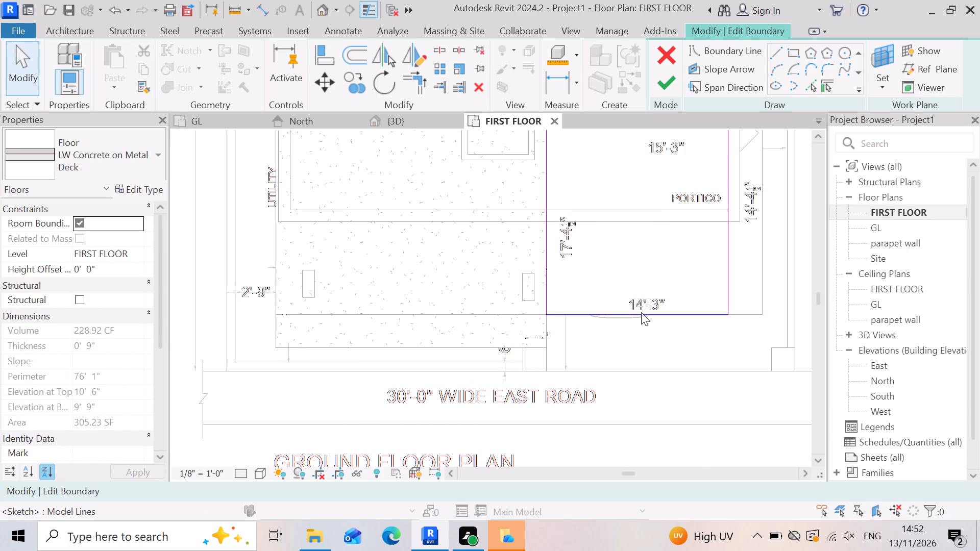
left_click(644, 311)
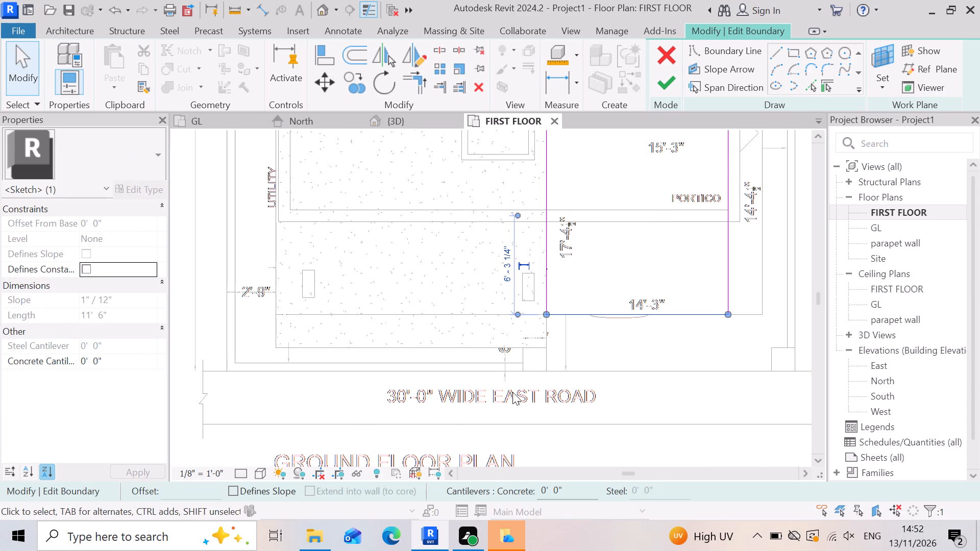
key("Escape")
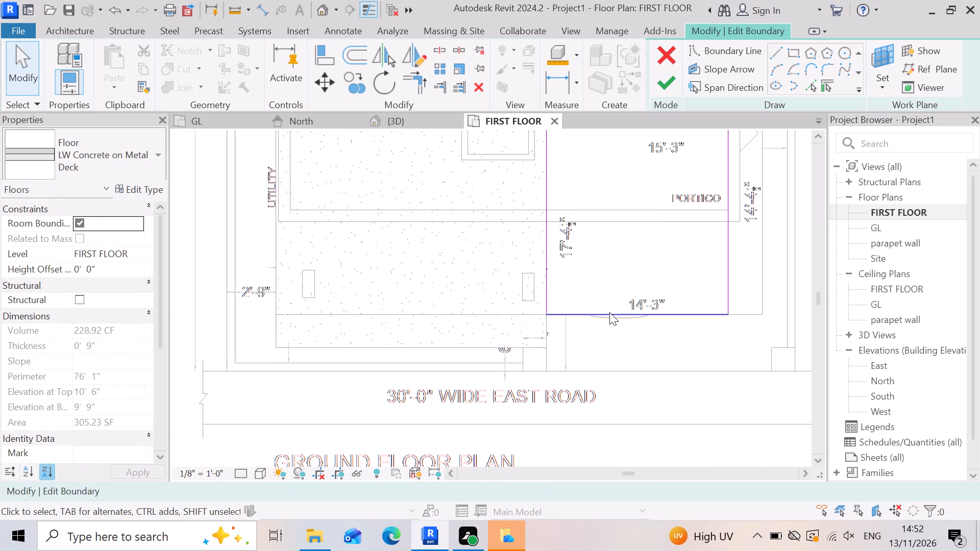
left_click(609, 312)
key("Delete")
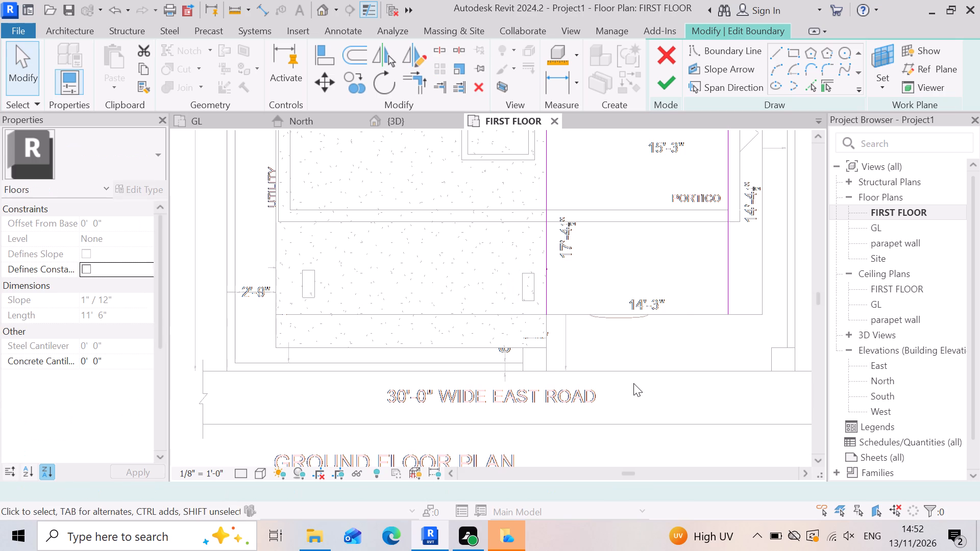
Extend both side boundary lines of the portico-side floor forward to the road edge line, each 30'-1 1/2" long.
left_click(547, 279)
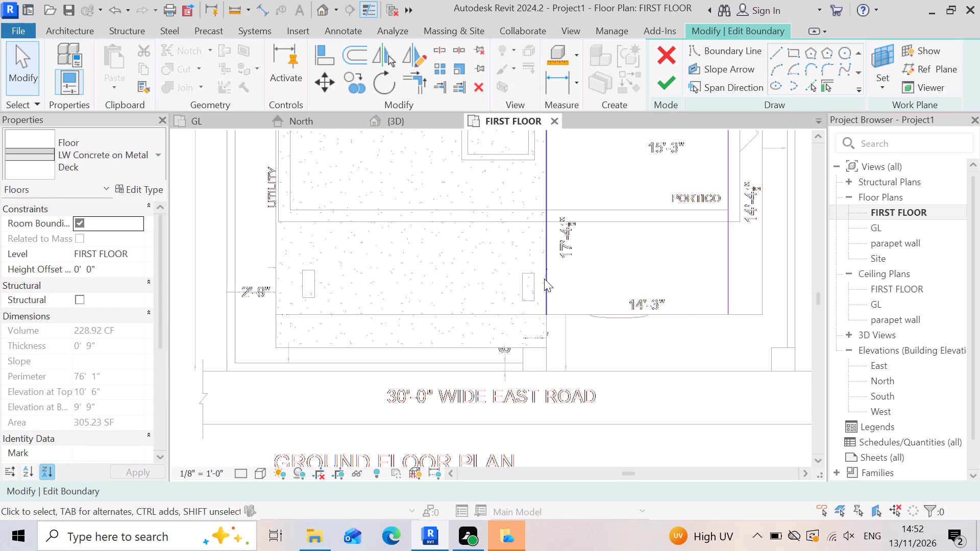
left_click_drag(543, 317, 556, 378)
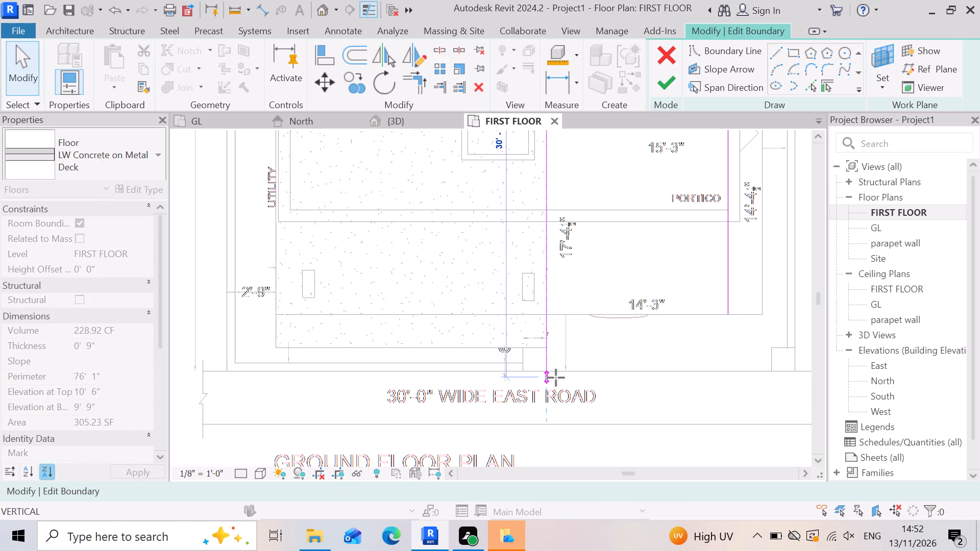
left_click_drag(556, 378, 555, 374)
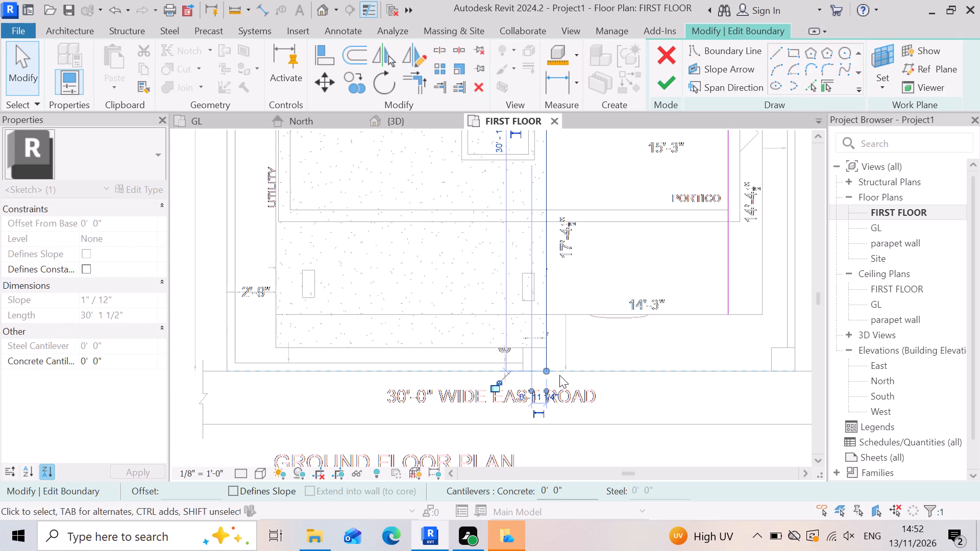
key("Escape")
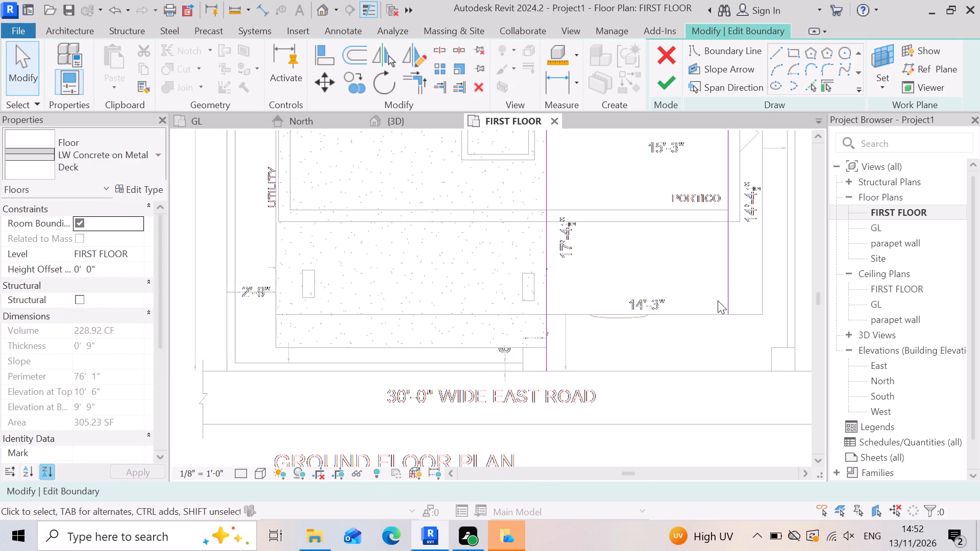
left_click(727, 298)
scroll(692, 347, "down", 3)
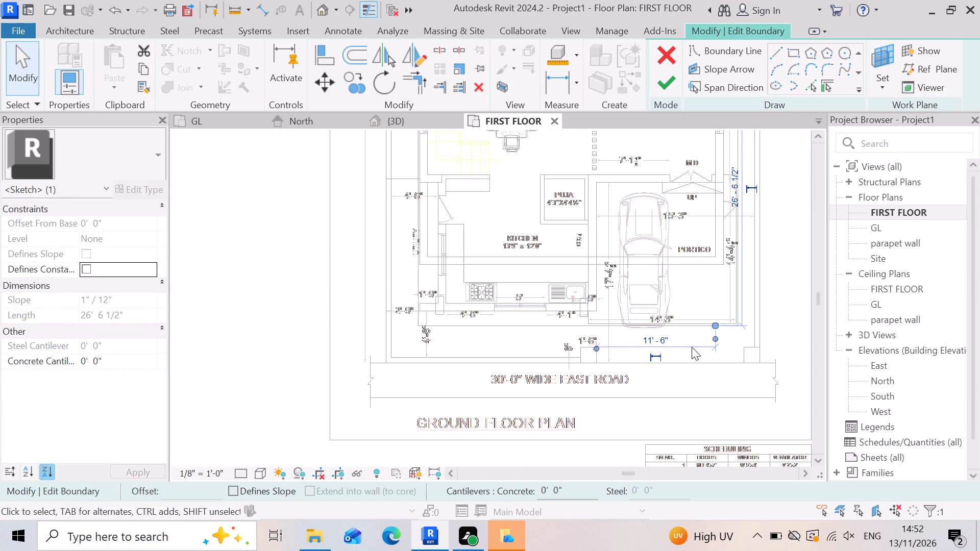
left_click_drag(716, 325, 719, 367)
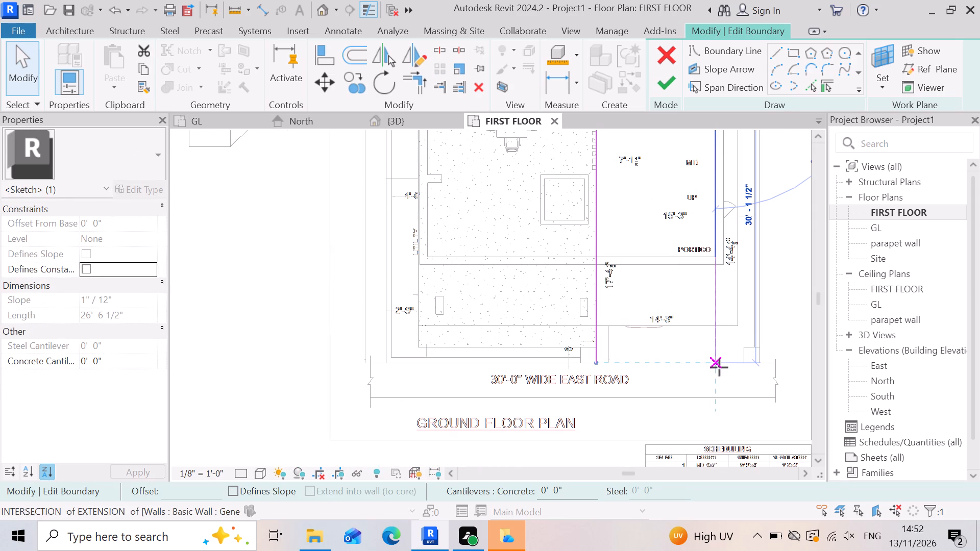
left_click_drag(719, 367, 719, 367)
double_click(719, 367)
key("Escape")
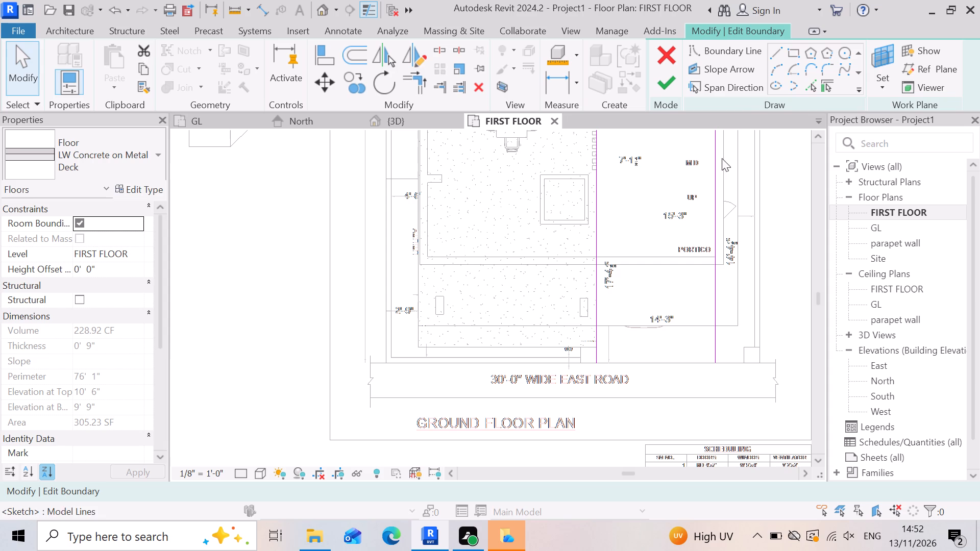
Draw an 11'-6" front boundary line along the road edge between the two side lines and trim both front corners.
left_click(781, 48)
scroll(602, 427, "up", 3)
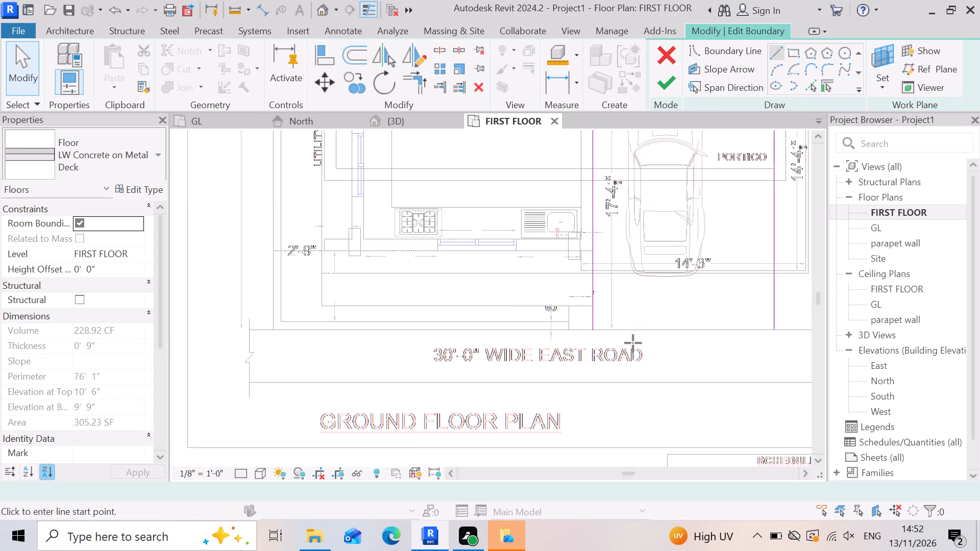
scroll(633, 343, "up", 4)
left_click(575, 323)
scroll(557, 329, "down", 4)
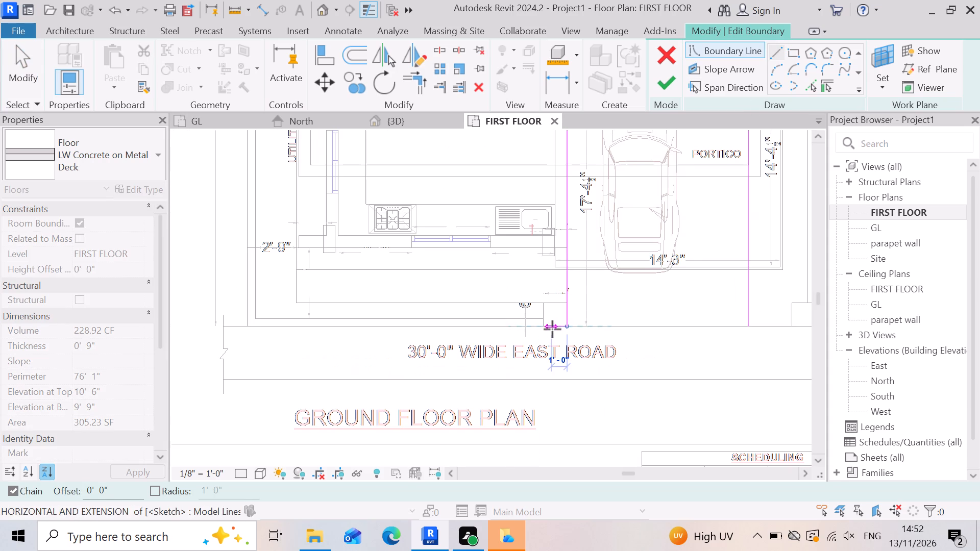
scroll(765, 326, "up", 2)
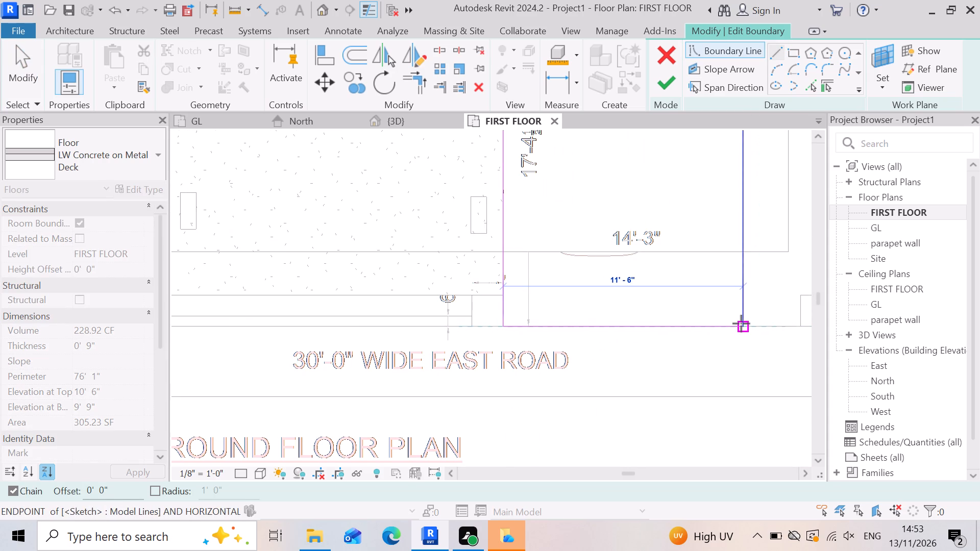
left_click(741, 323)
key("Escape")
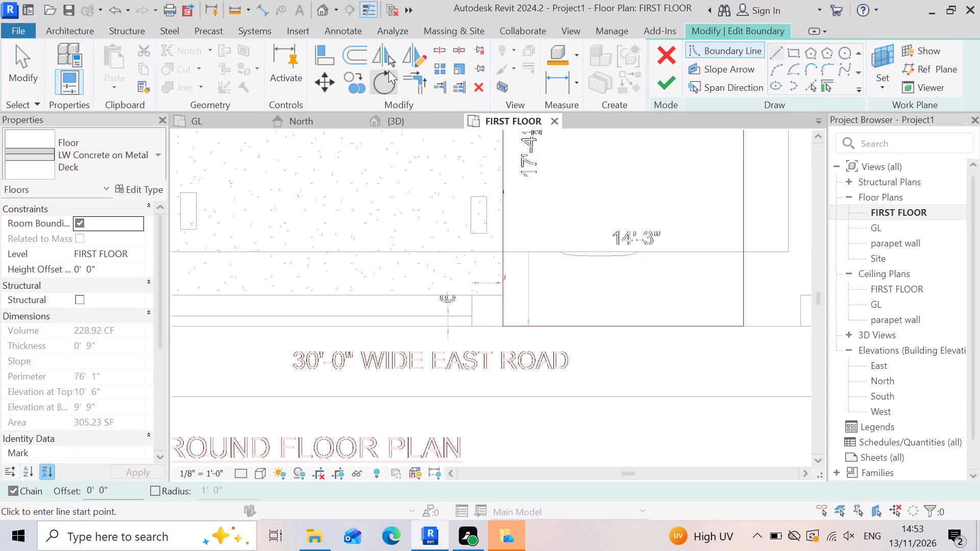
left_click(415, 83)
left_click(501, 243)
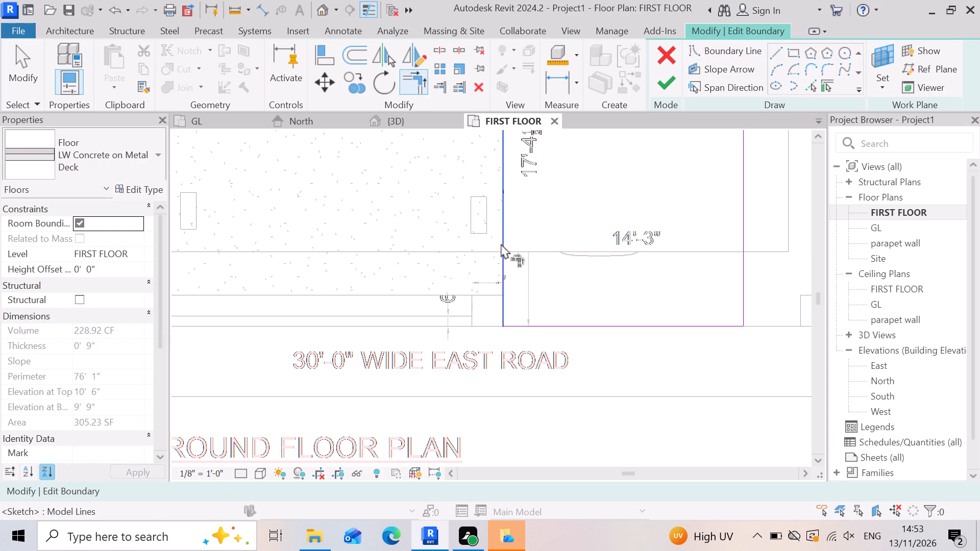
left_click(563, 328)
left_click(564, 328)
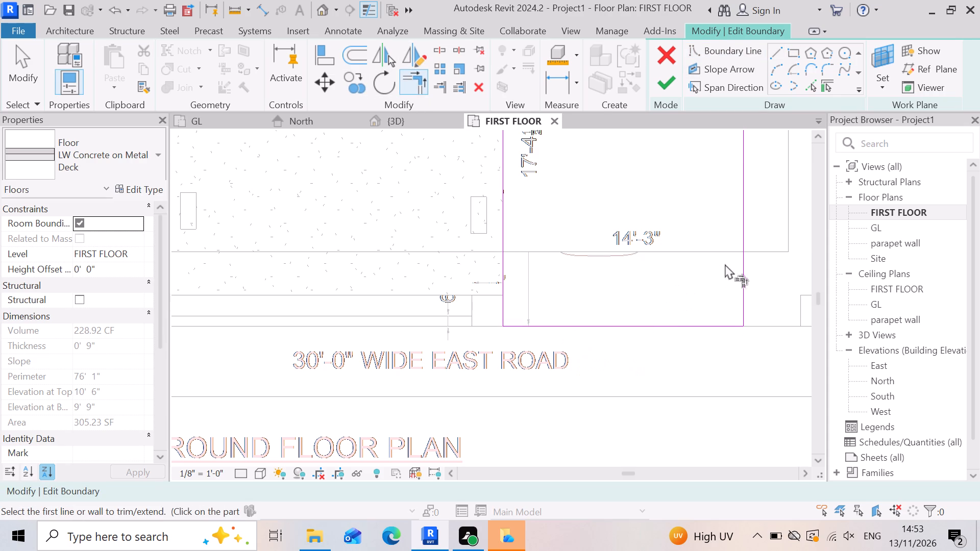
left_click(741, 258)
left_click(721, 325)
Finish the portico-side floor boundary and attach the walls below to the floor's bottom.
left_click(661, 78)
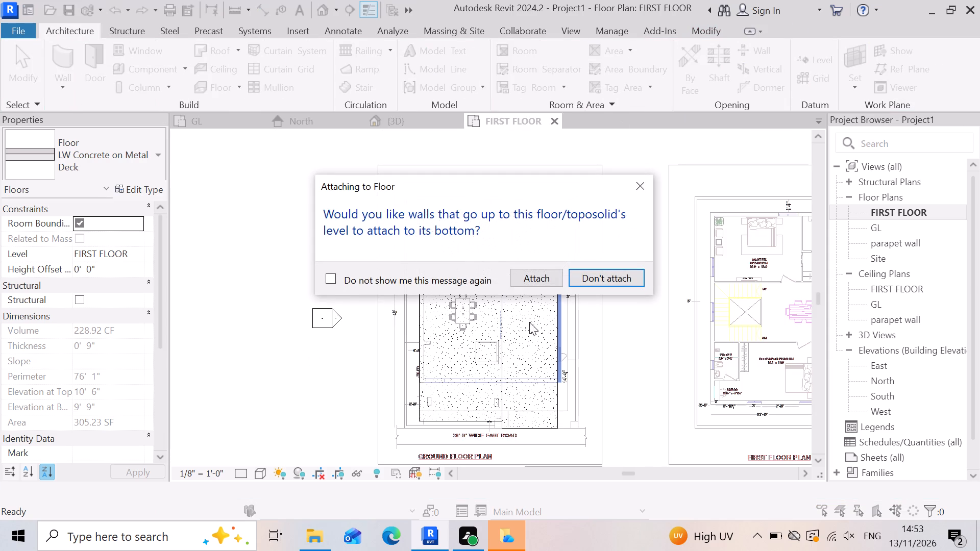
left_click(538, 276)
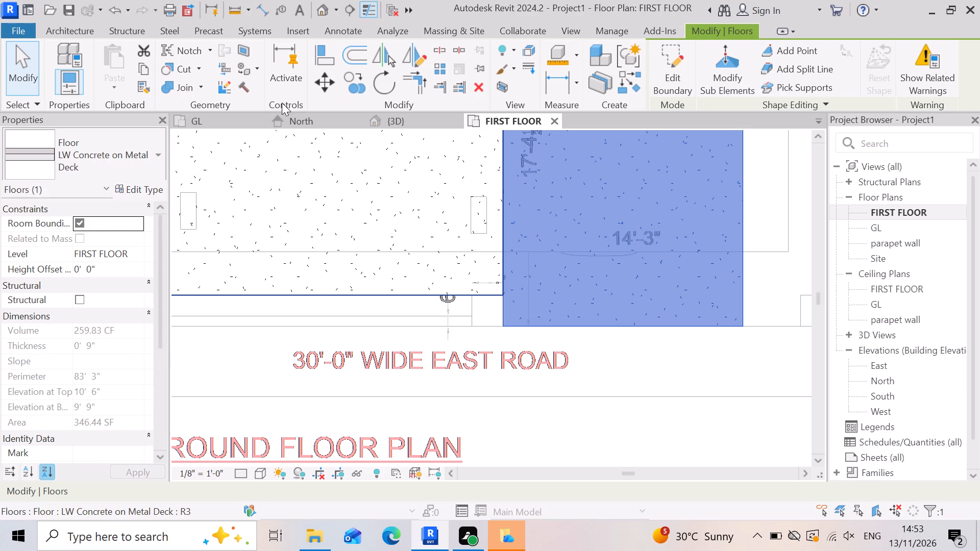
Reopen the portico-side floor's boundary for editing in the 3D view, near its front corner beside the kitchen-side slab.
left_click(429, 120)
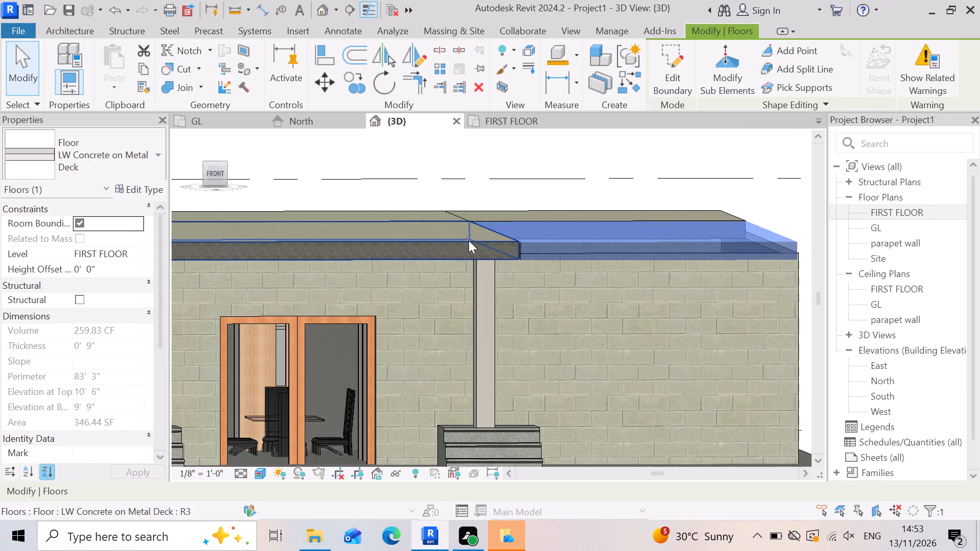
scroll(462, 274, "down", 3)
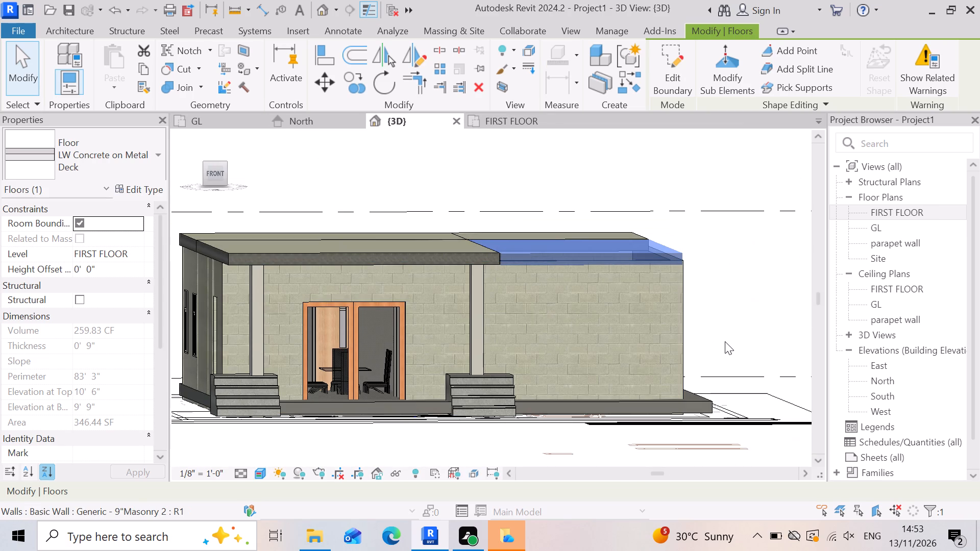
left_click(725, 341)
scroll(446, 266, "up", 2)
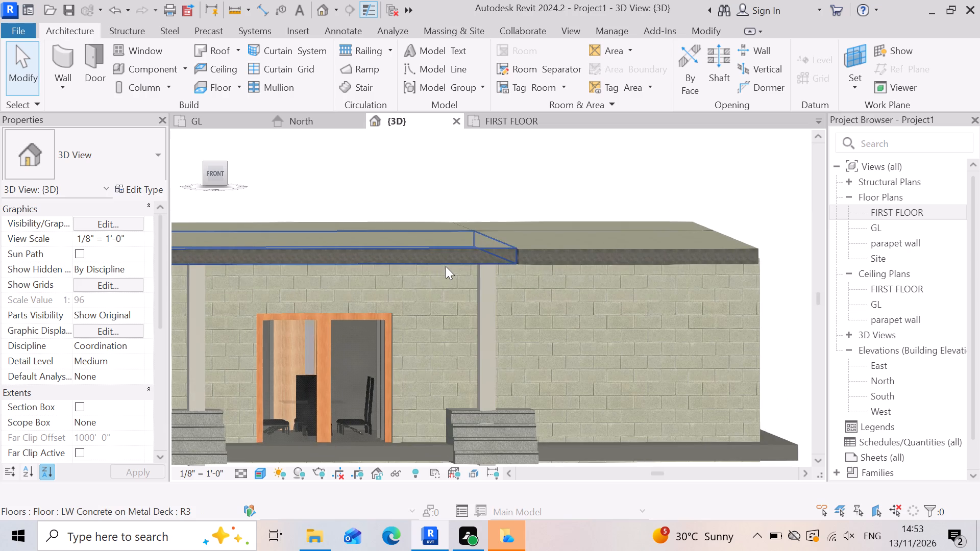
scroll(533, 266, "up", 3)
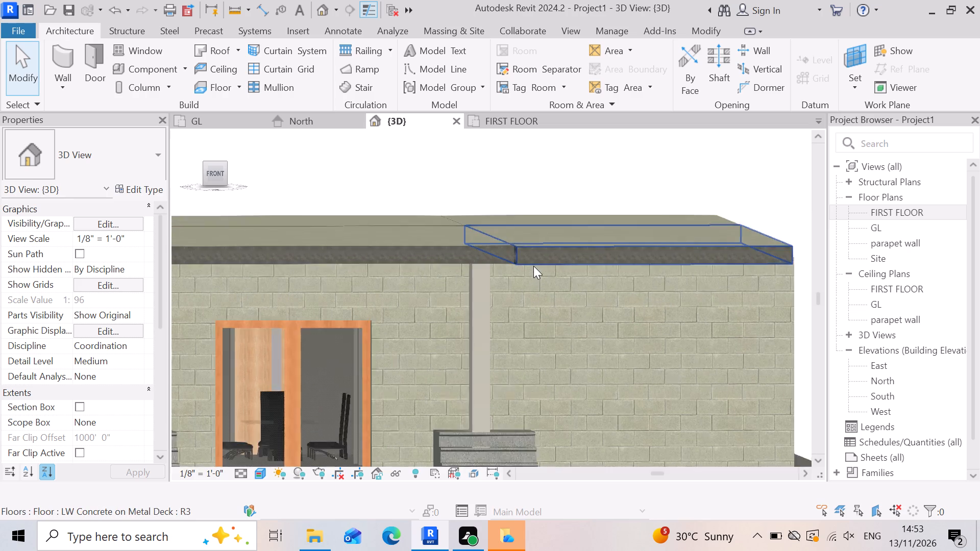
scroll(482, 257, "up", 8)
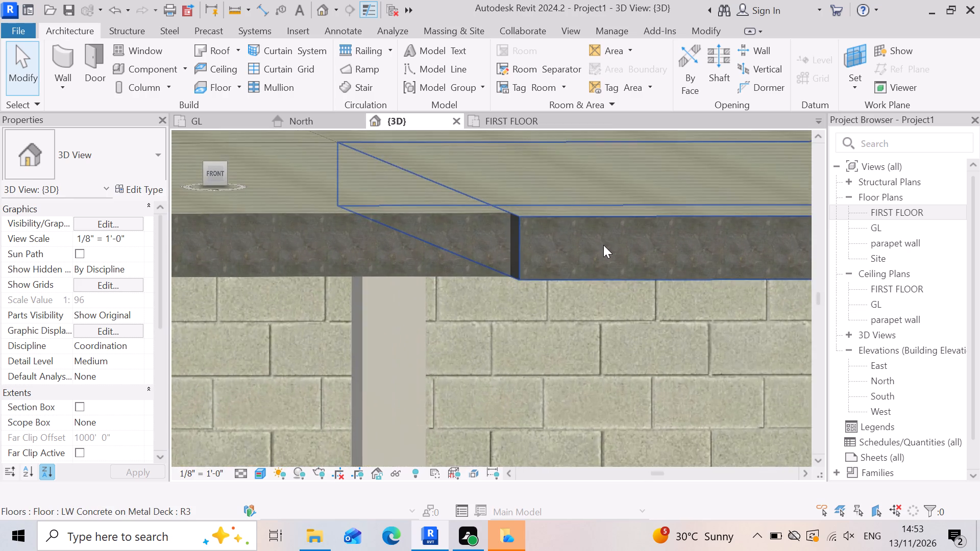
scroll(603, 245, "up", 2)
left_click(594, 248)
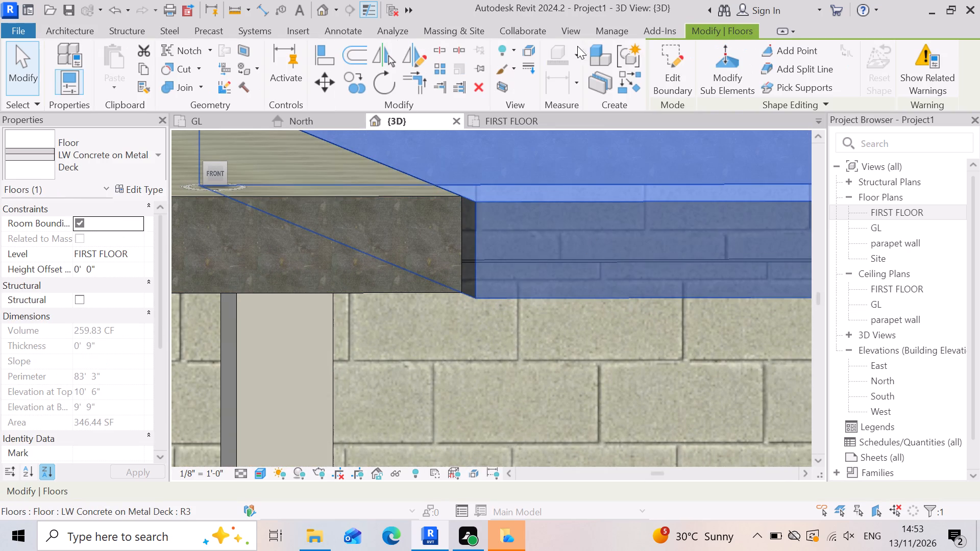
left_click(662, 61)
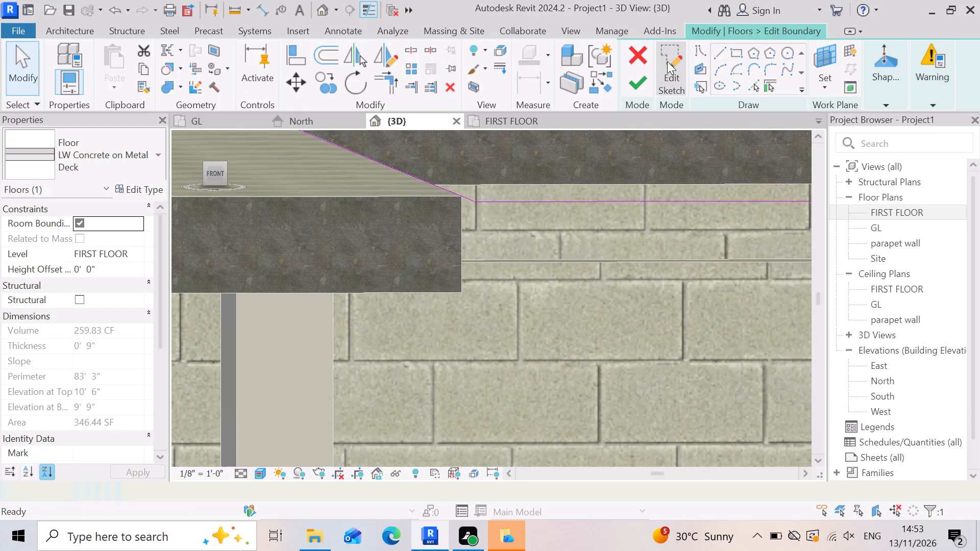
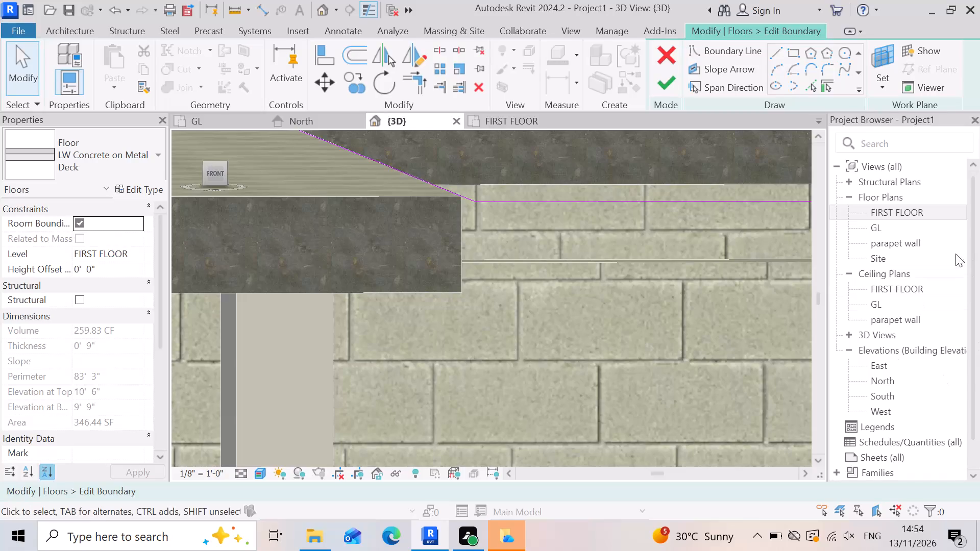
In the FIRST FLOOR plan, delete the portico-side floor's 11'-6" front boundary line at the near road edge.
double_click(923, 213)
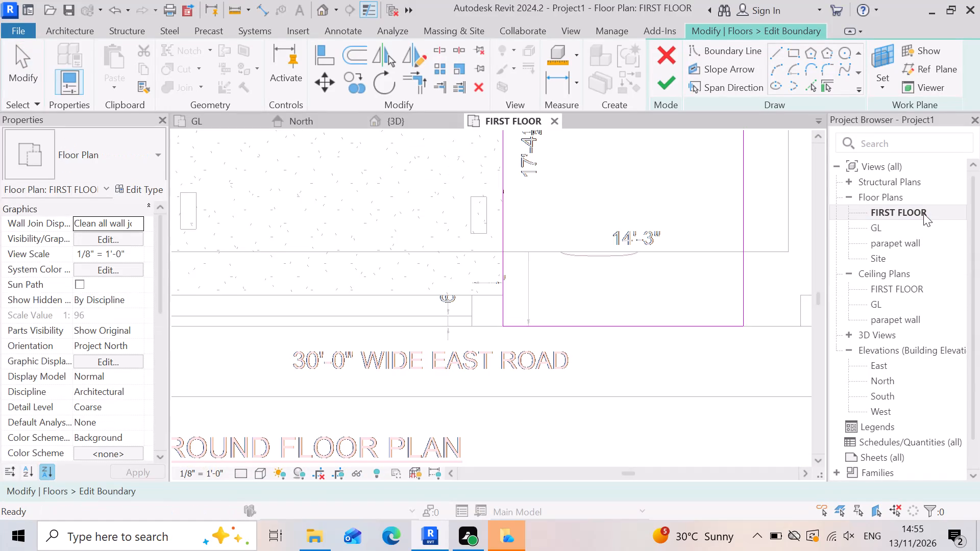
scroll(630, 370, "down", 3)
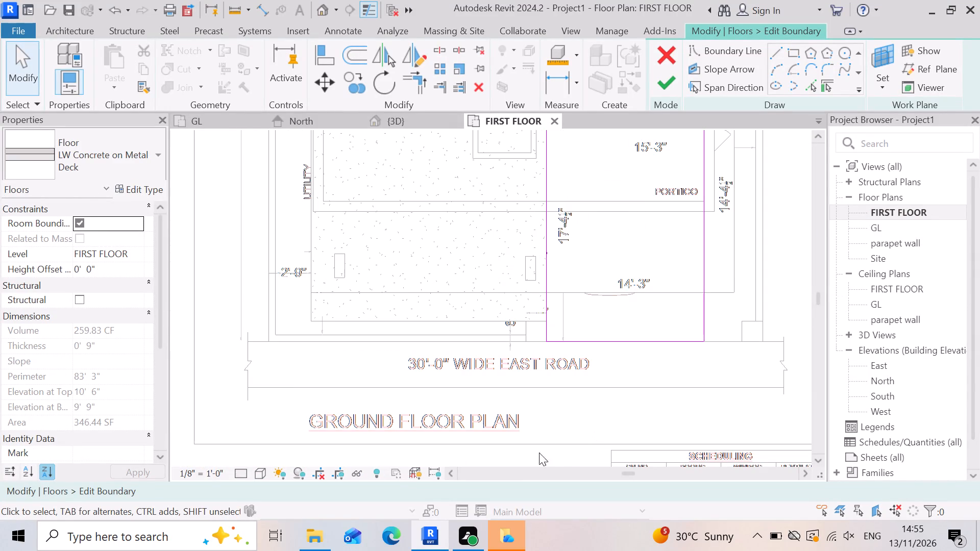
left_click(608, 333)
left_click(606, 339)
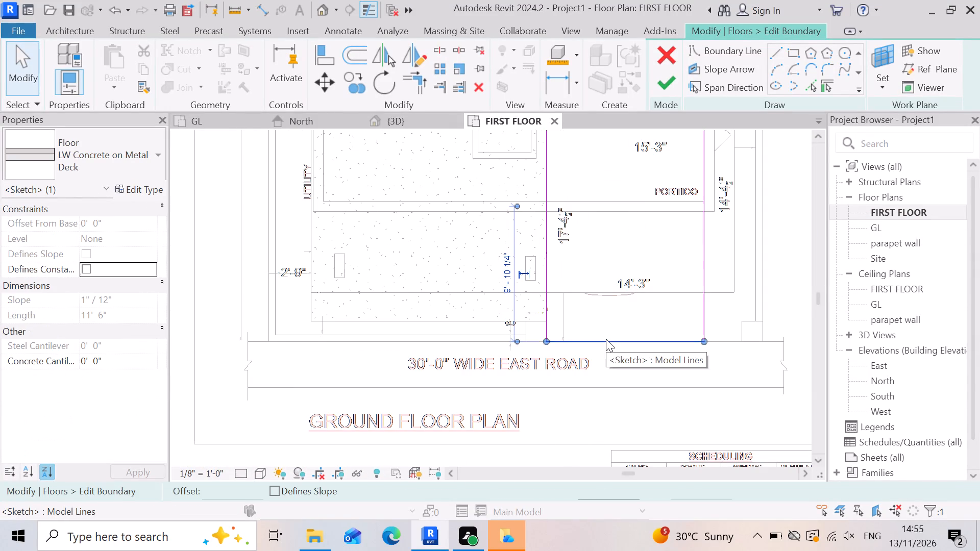
key("Delete")
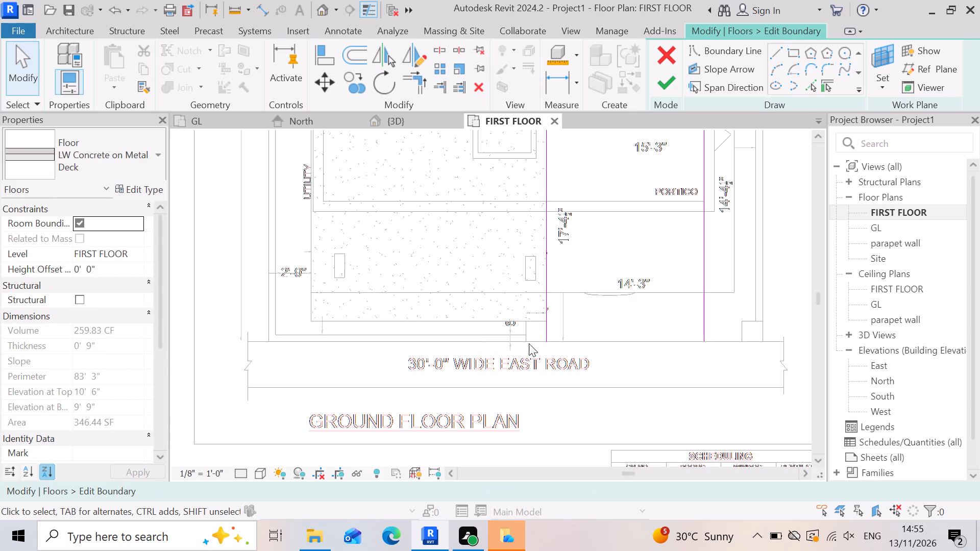
Extend the portico floor's boundary line beside the kitchen-side slab to the far line of the 30'-0" wide east road.
left_click_drag(541, 332, 546, 332)
left_click_drag(548, 343, 552, 381)
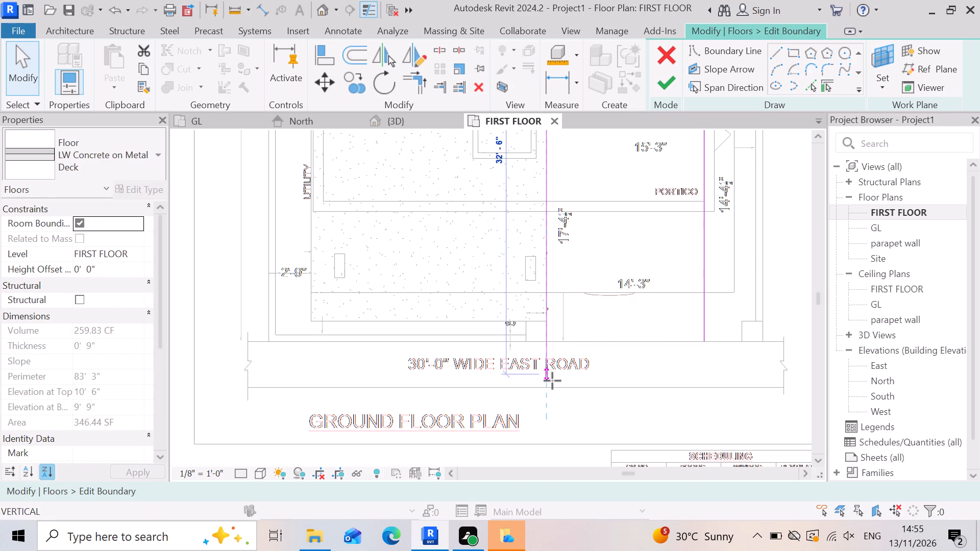
left_click_drag(552, 381, 555, 391)
left_click(555, 391)
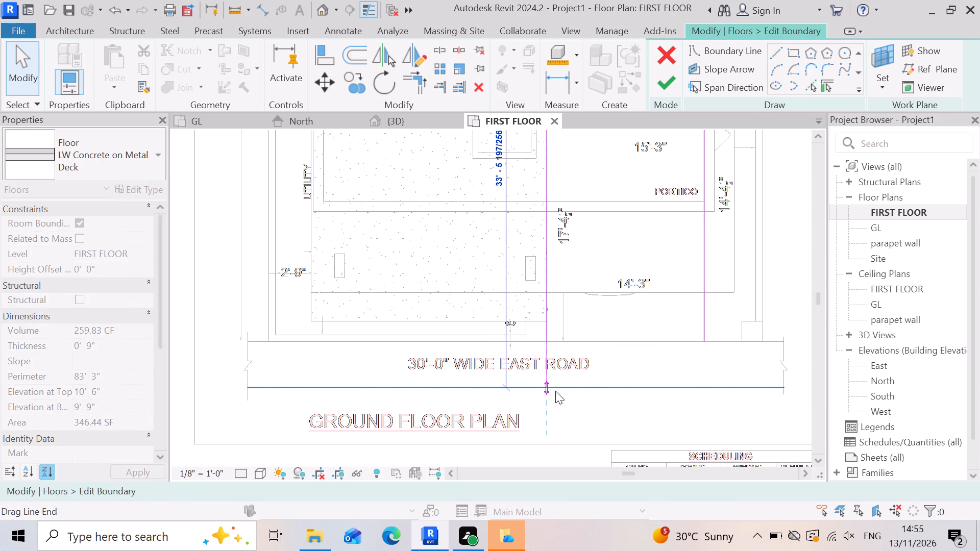
left_click(575, 386)
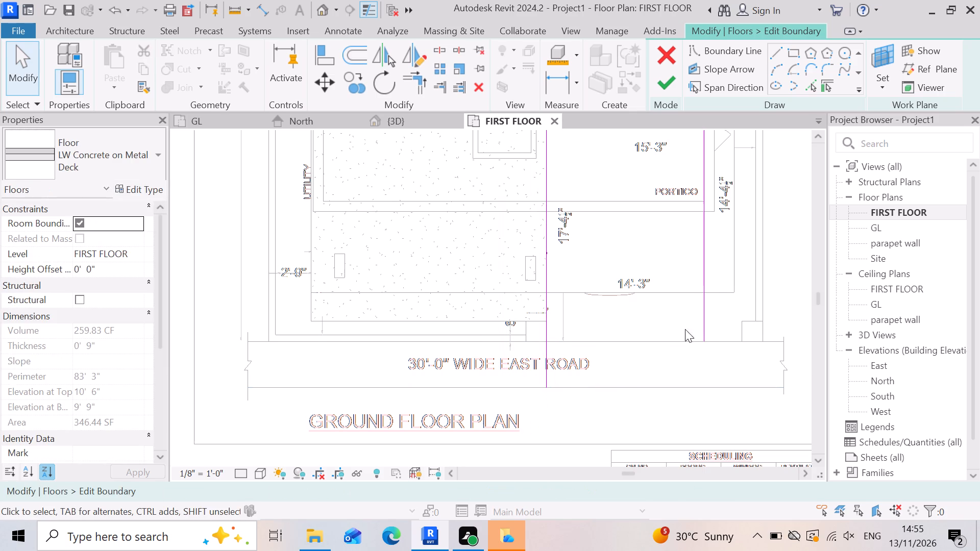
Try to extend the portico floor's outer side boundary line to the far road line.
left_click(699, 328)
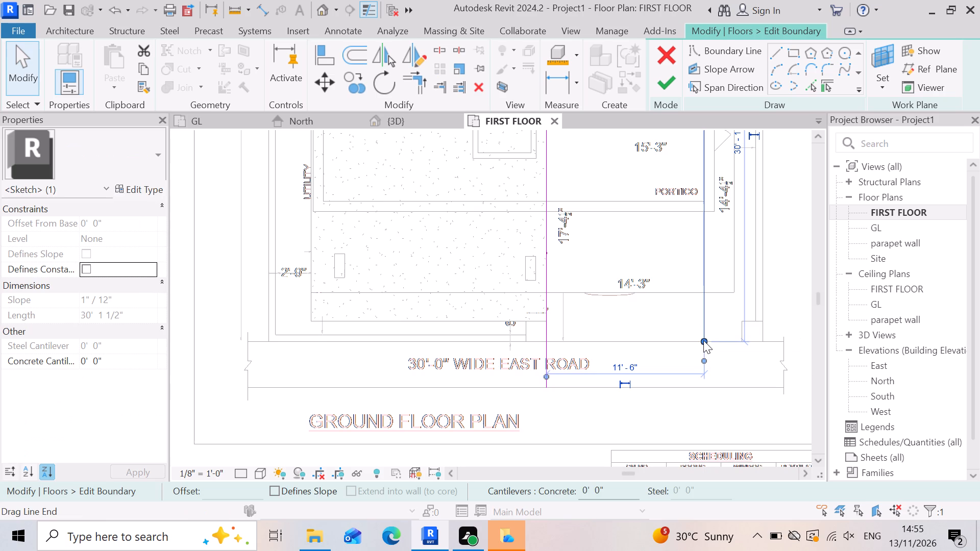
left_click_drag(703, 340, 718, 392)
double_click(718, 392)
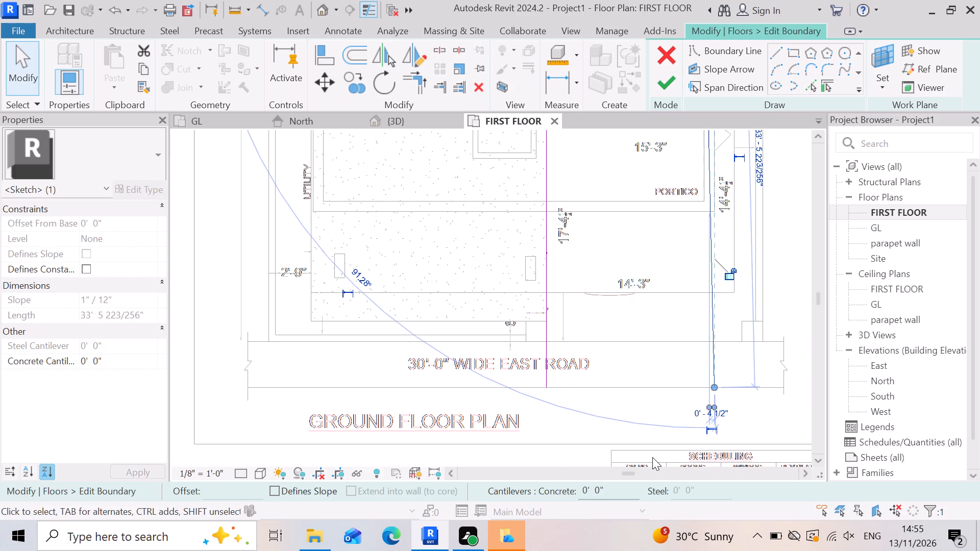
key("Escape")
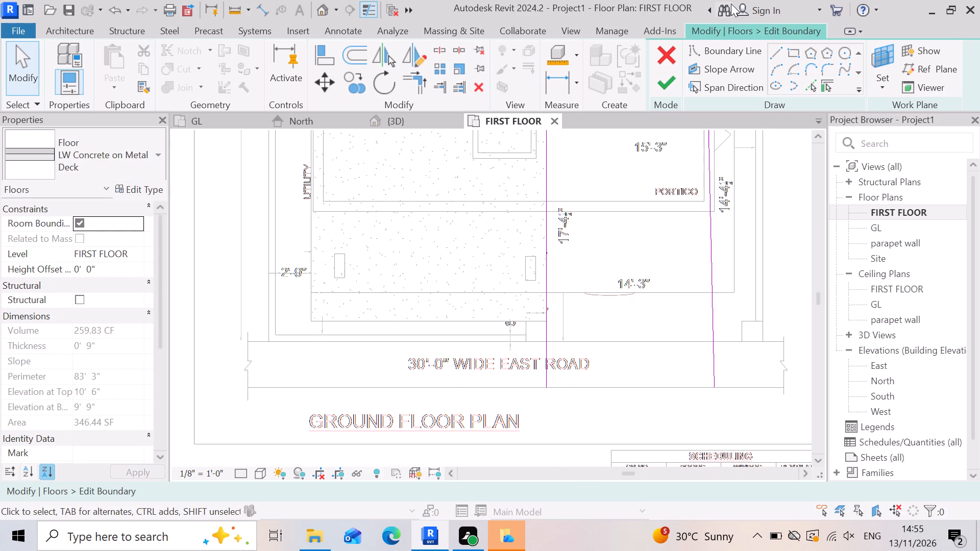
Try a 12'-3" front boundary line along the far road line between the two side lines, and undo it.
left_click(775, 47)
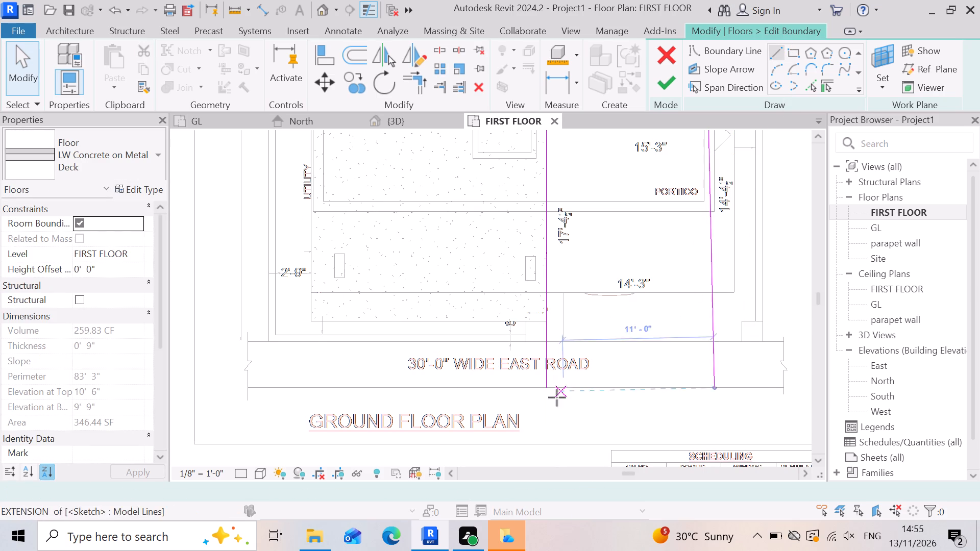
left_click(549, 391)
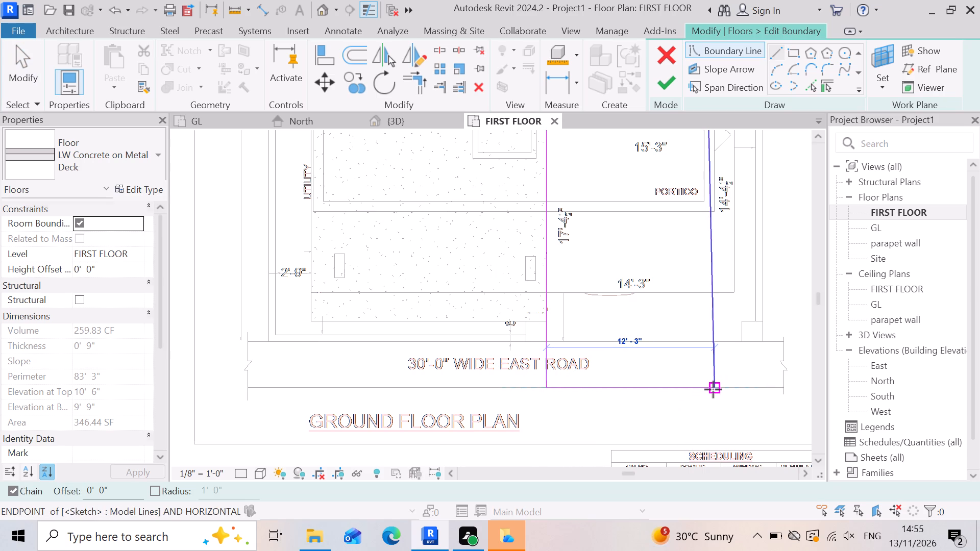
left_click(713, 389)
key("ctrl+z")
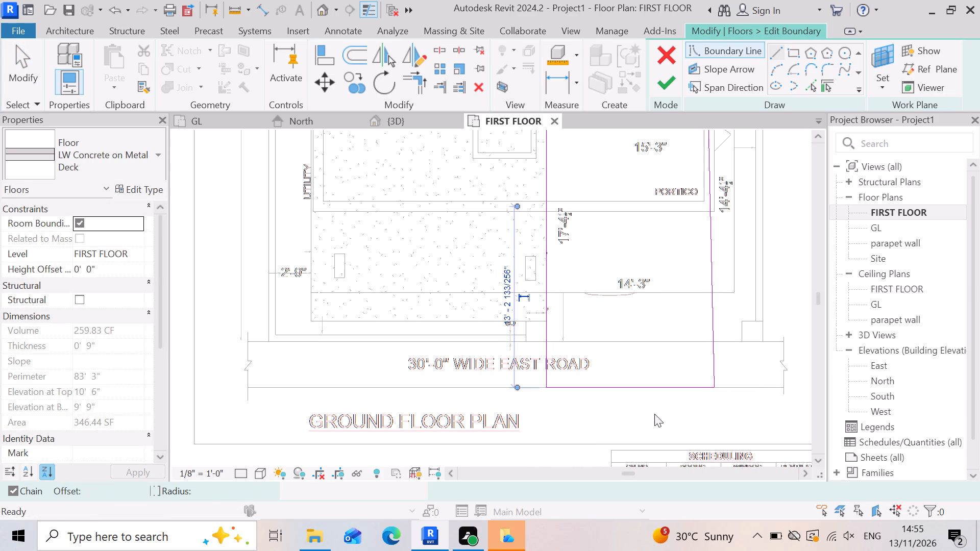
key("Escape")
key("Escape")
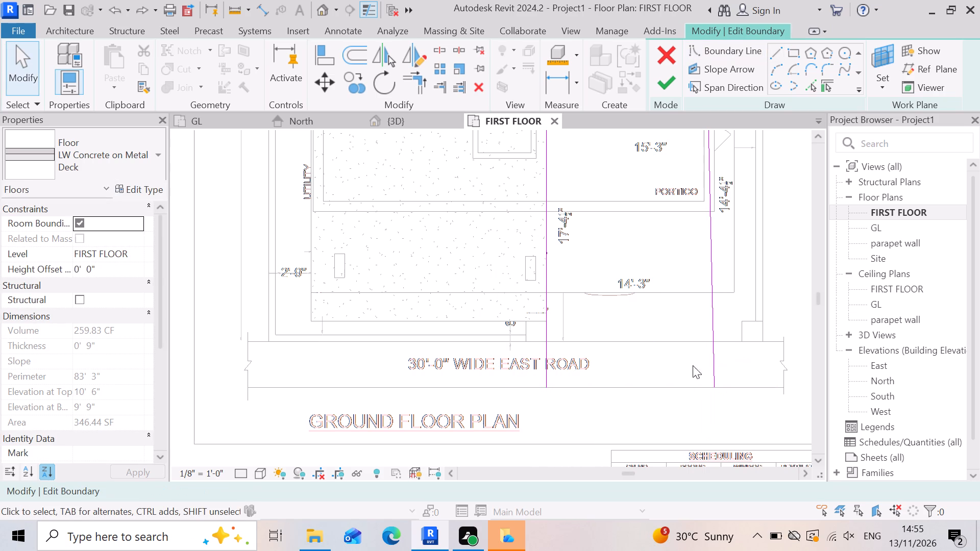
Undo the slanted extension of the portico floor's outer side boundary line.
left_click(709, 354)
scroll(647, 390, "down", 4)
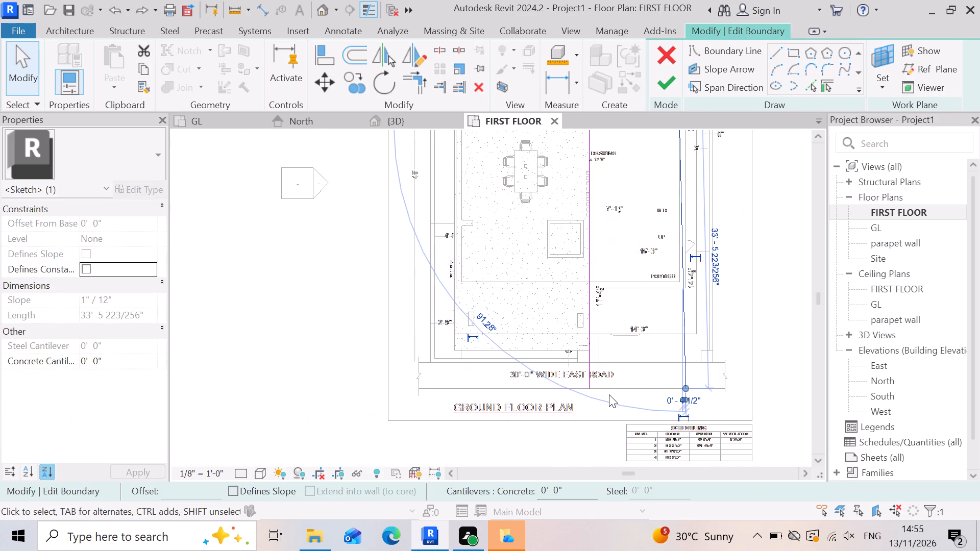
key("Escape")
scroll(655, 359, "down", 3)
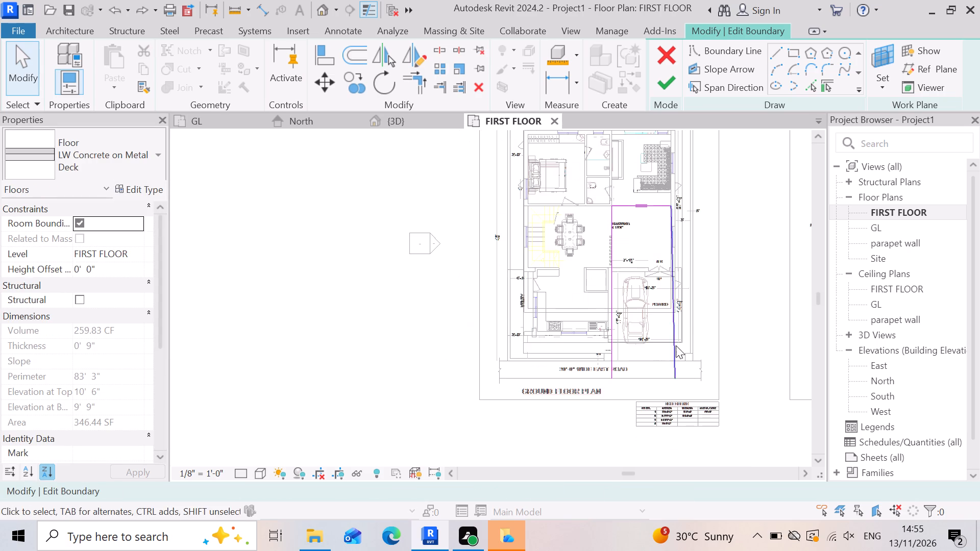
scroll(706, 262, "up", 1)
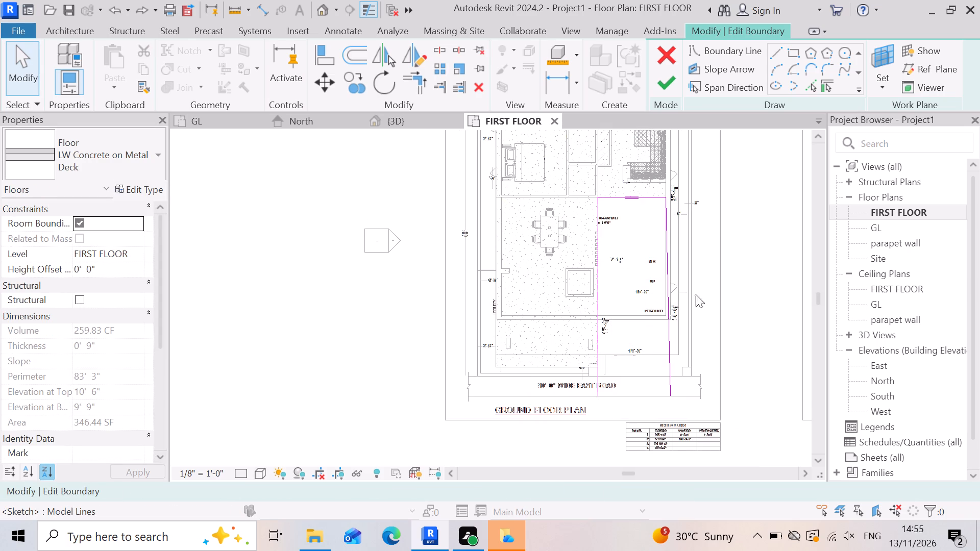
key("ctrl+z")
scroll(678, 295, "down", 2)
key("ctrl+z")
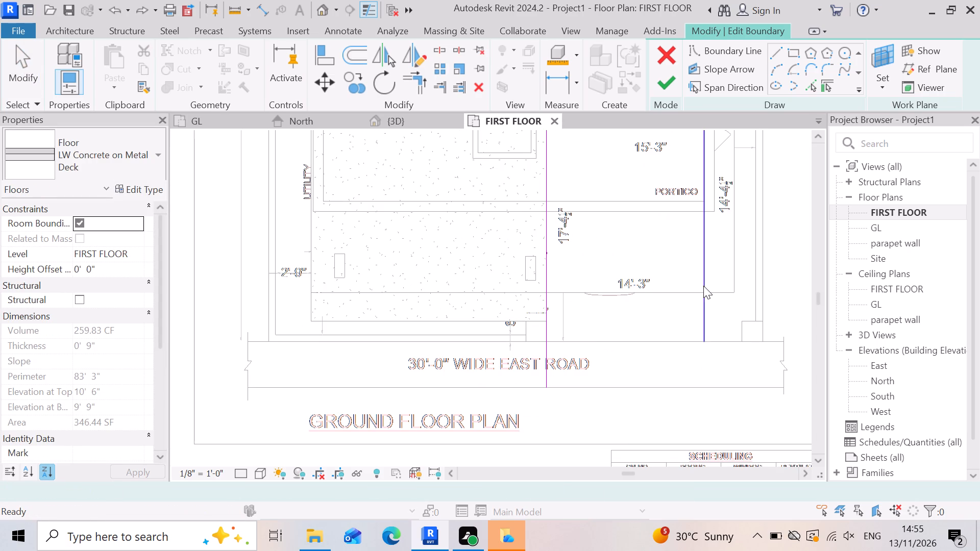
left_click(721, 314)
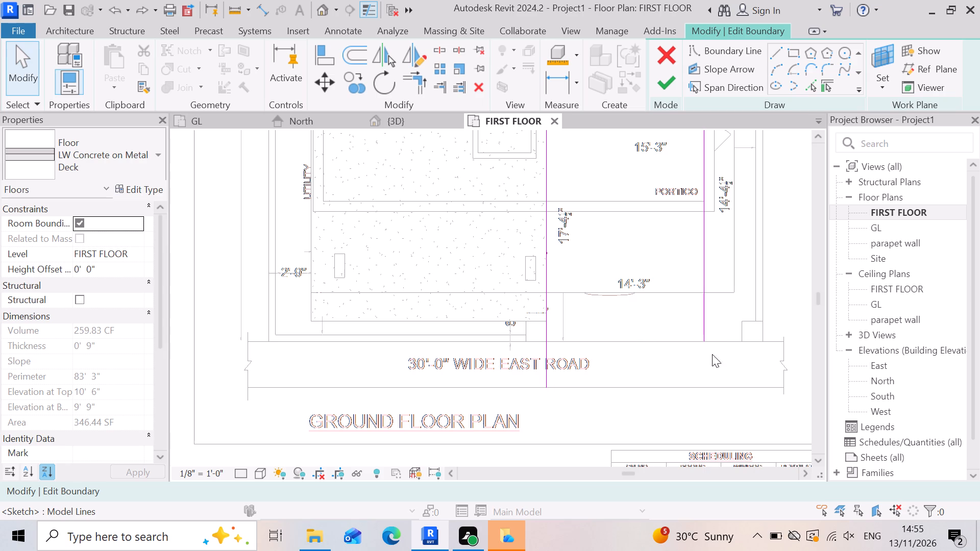
Extend the outer side boundary line straight forward to the far road line, 33'-6" long.
left_click(701, 334)
scroll(707, 356, "up", 2)
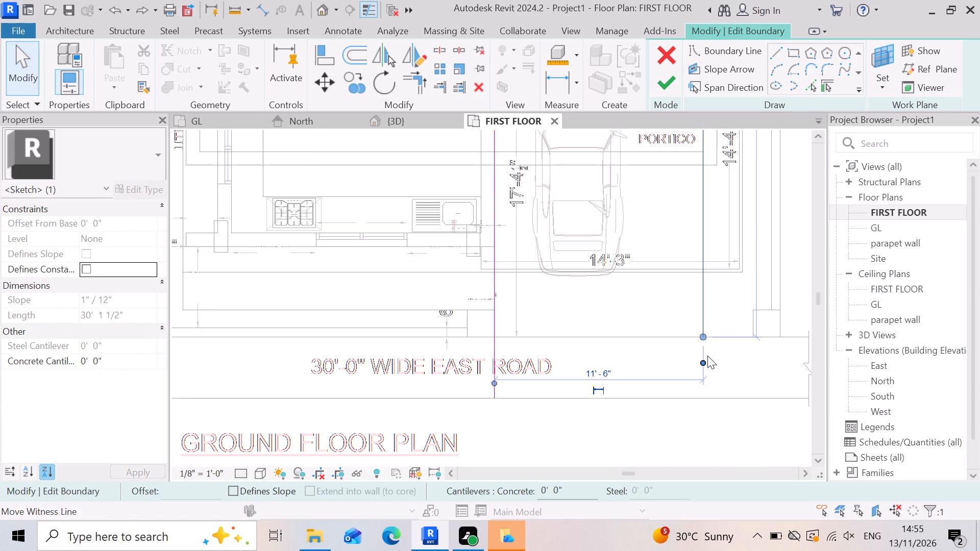
left_click_drag(705, 338, 710, 397)
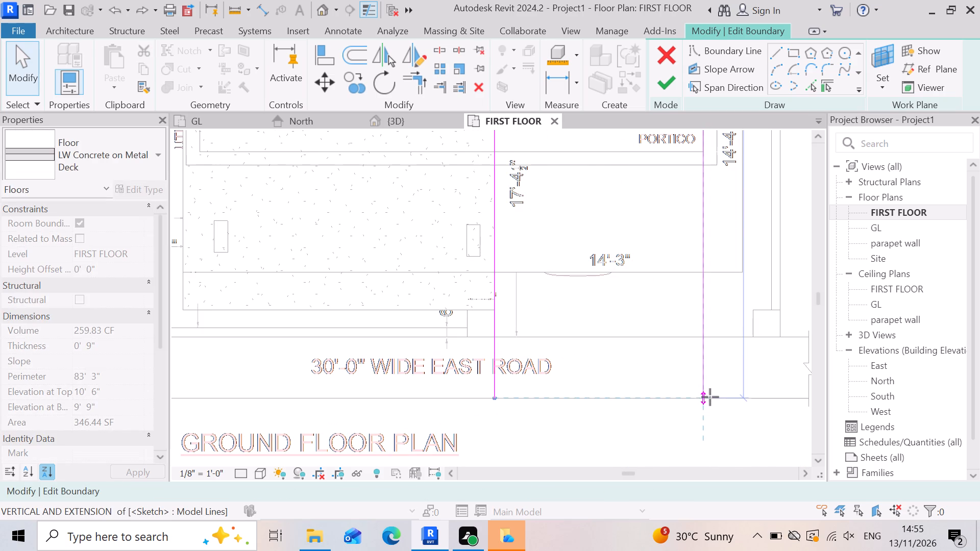
left_click_drag(710, 397, 712, 396)
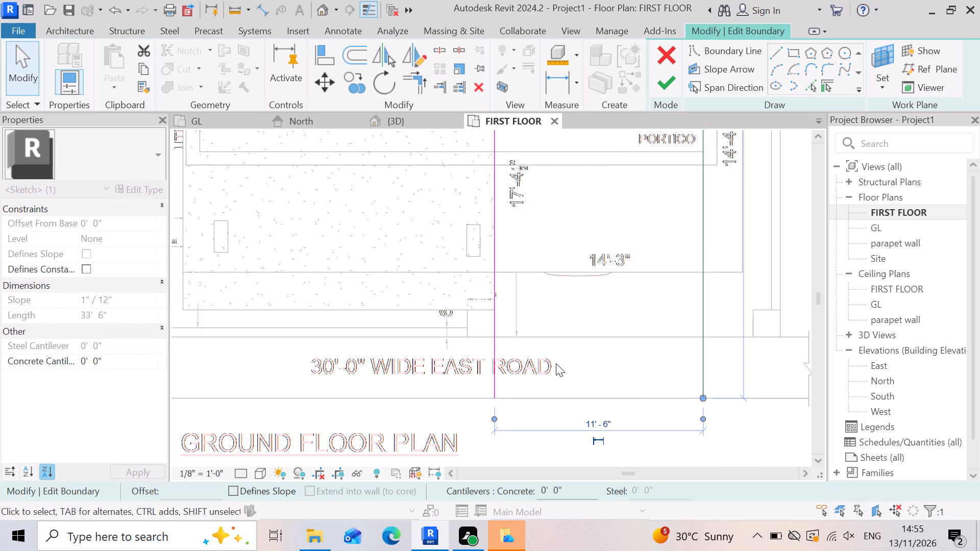
key("Escape")
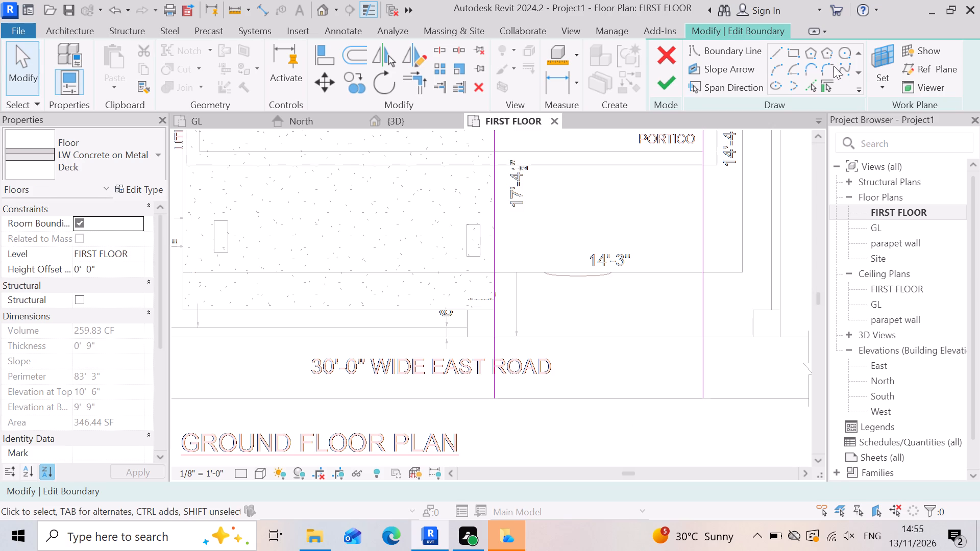
Draw an 11'-6" front boundary line along the far road line between the ends of the two side lines.
left_click(770, 53)
scroll(501, 387, "up", 2)
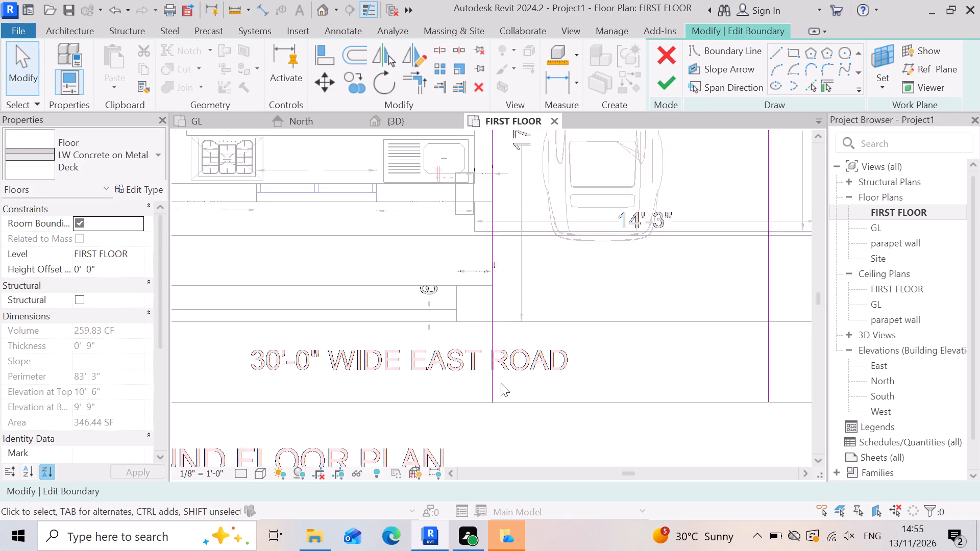
scroll(501, 383, "up", 3)
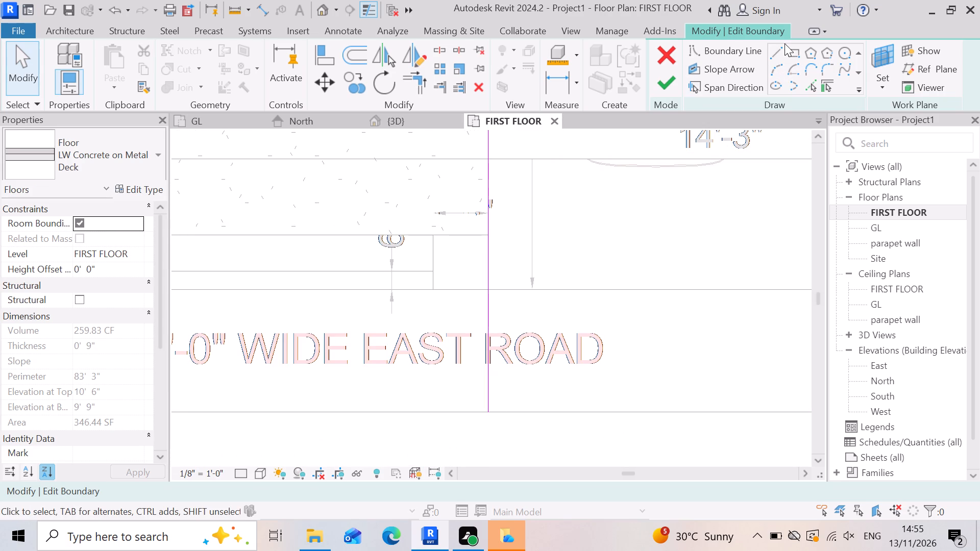
left_click(771, 53)
left_click(489, 414)
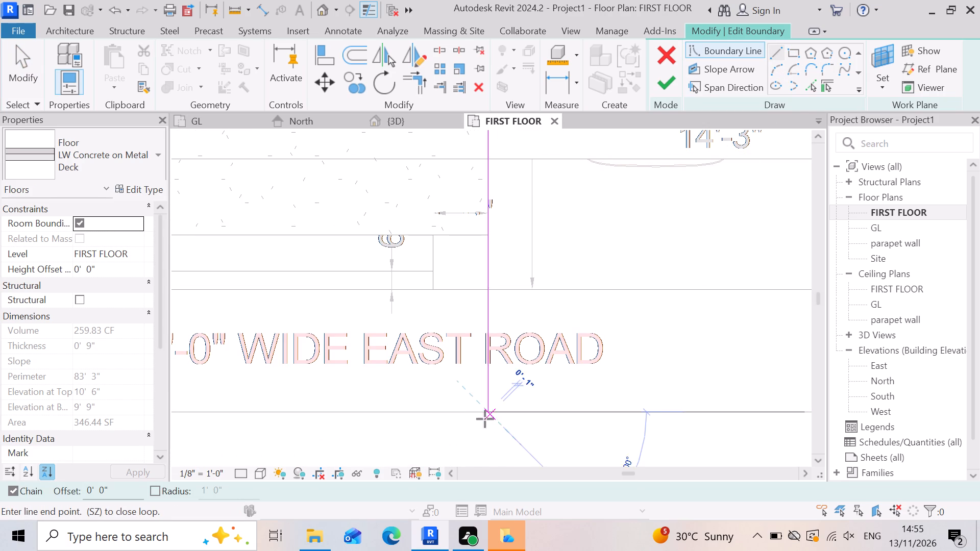
scroll(451, 423, "down", 3)
scroll(764, 421, "up", 3)
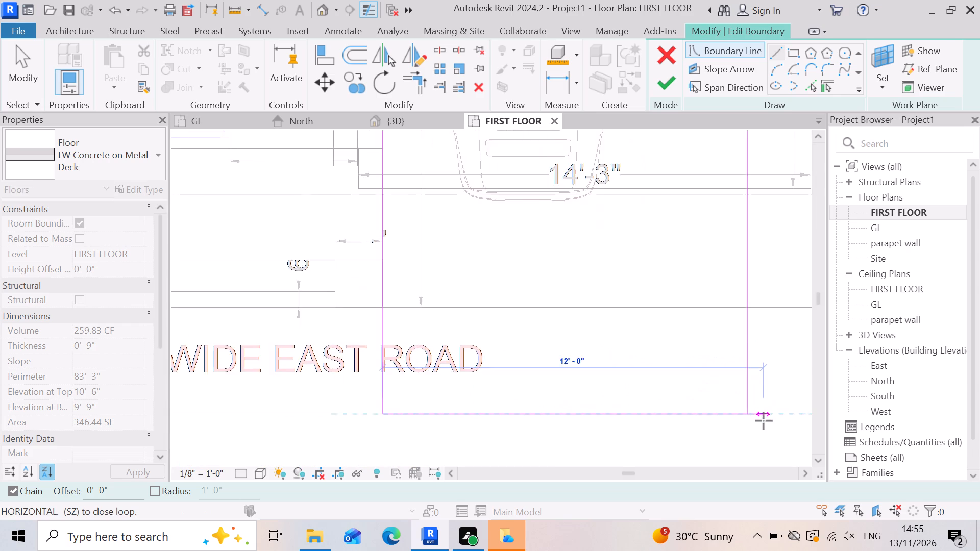
scroll(764, 421, "up", 2)
left_click(739, 411)
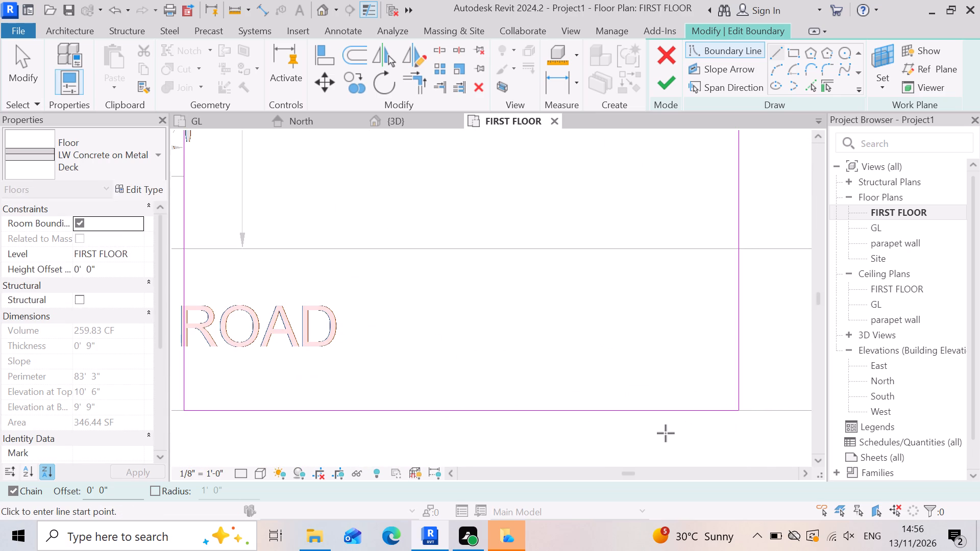
key("Escape")
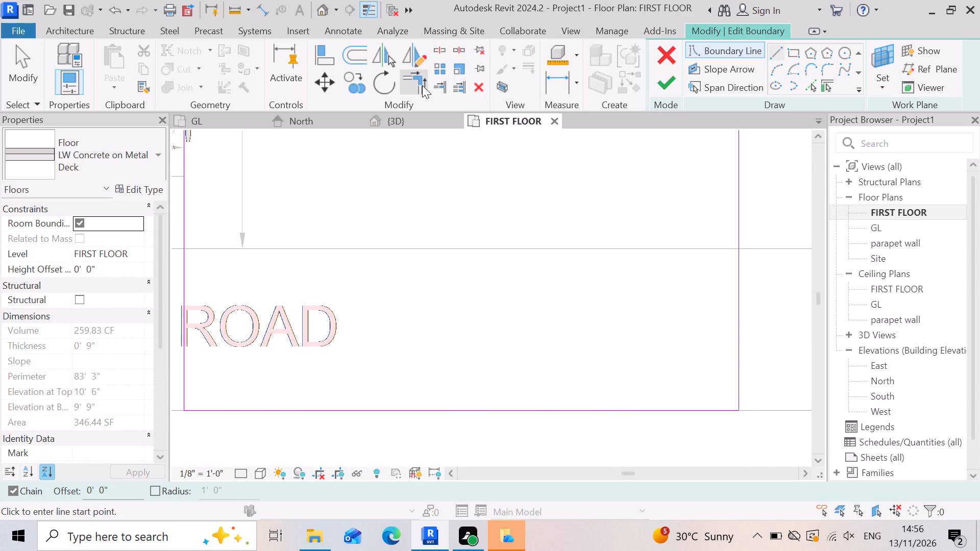
Trim the new front boundary line and the kitchen-side boundary line into a corner.
left_click(422, 85)
scroll(560, 260, "down", 3)
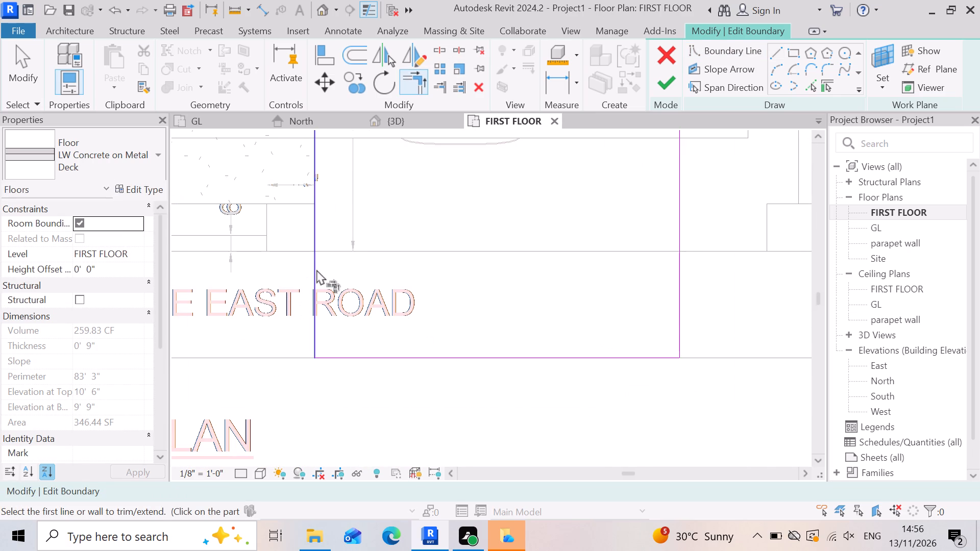
left_click(316, 269)
left_click(371, 356)
left_click(673, 306)
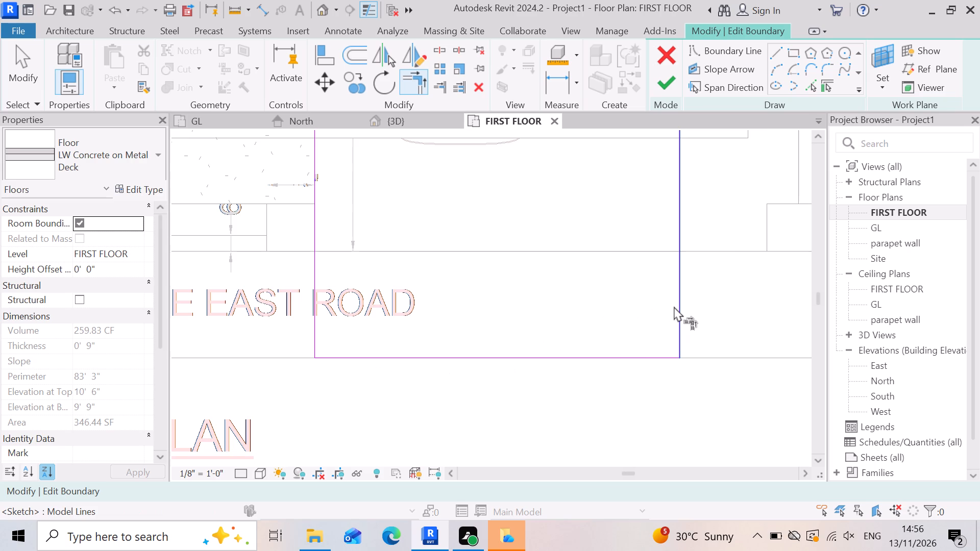
scroll(677, 345, "down", 8)
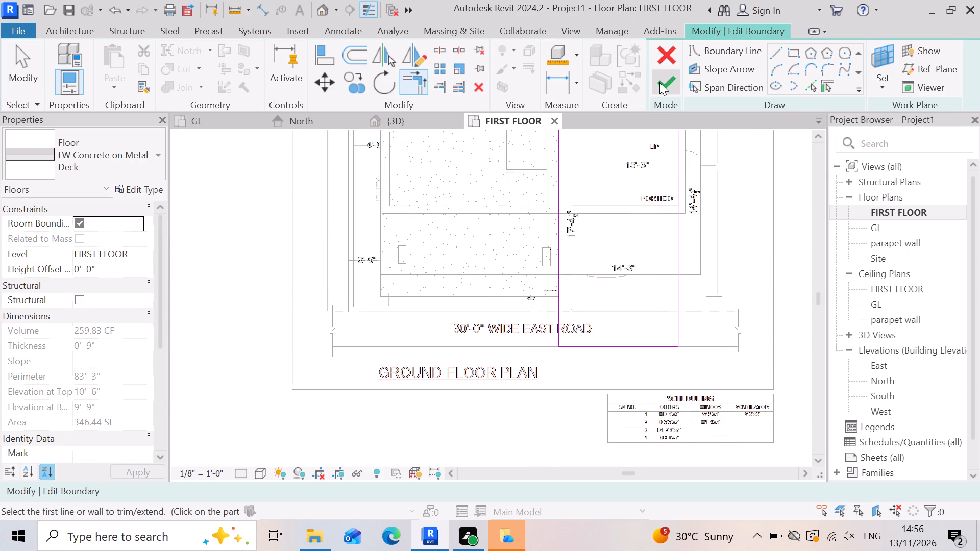
Finish the portico-side floor boundary with the walls attached to its bottom, and return to the 3D view.
left_click(659, 83)
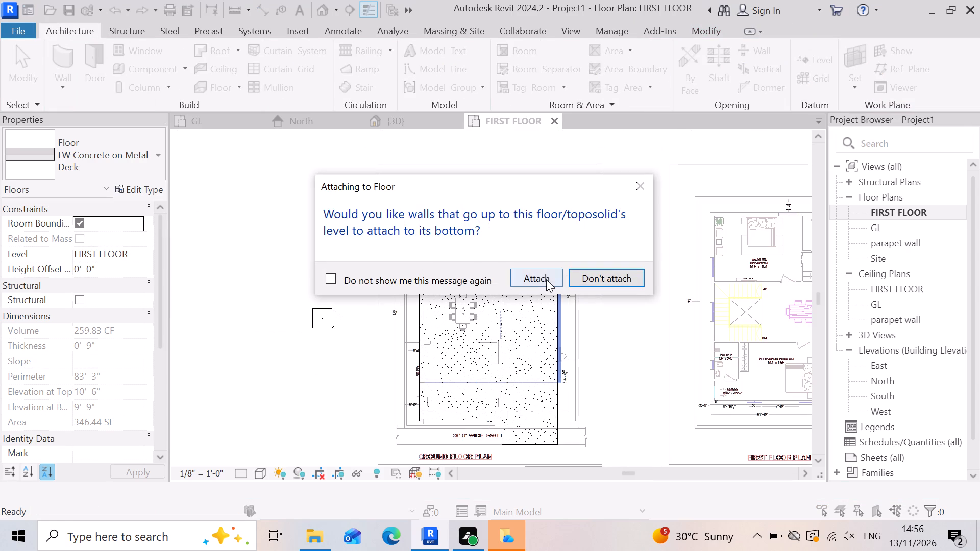
left_click(546, 279)
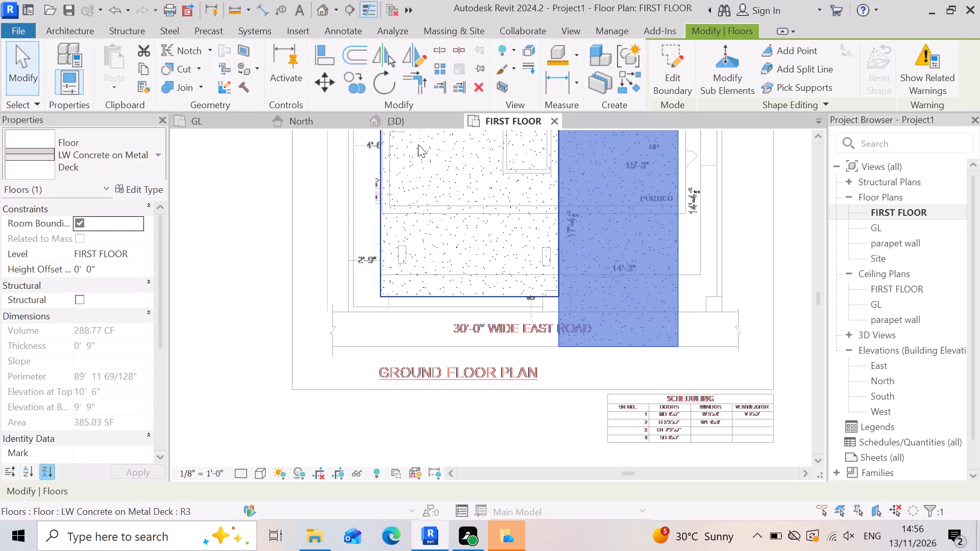
left_click(423, 121)
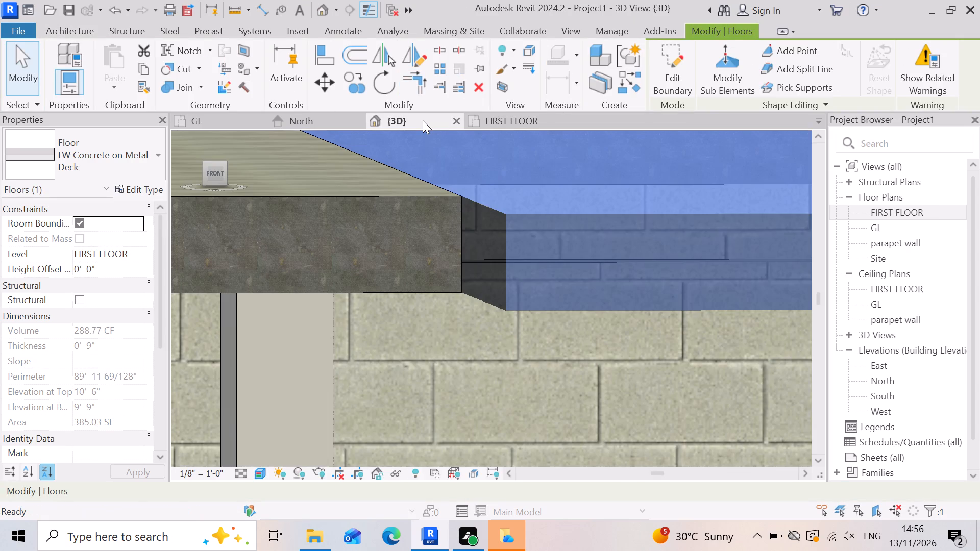
Examine the building's front in 3D from several angles, checking where the two first-floor slabs meet above the porch columns and steps.
scroll(430, 193, "down", 11)
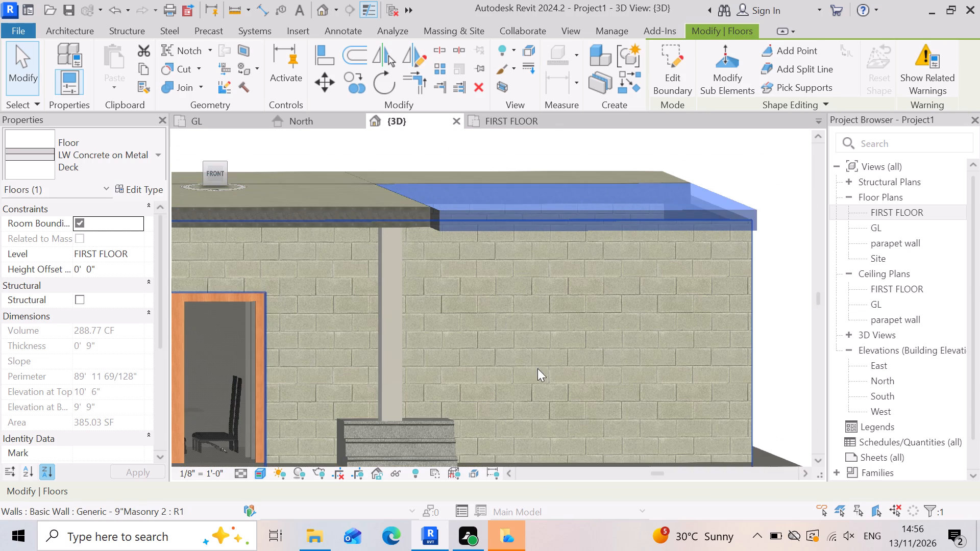
key("Escape")
scroll(630, 289, "down", 5)
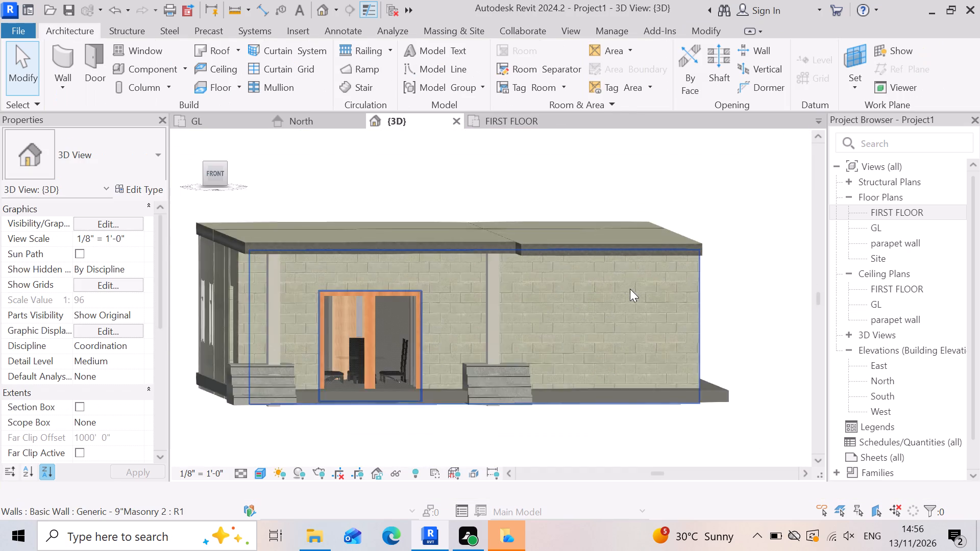
scroll(630, 289, "down", 2)
scroll(681, 369, "up", 5)
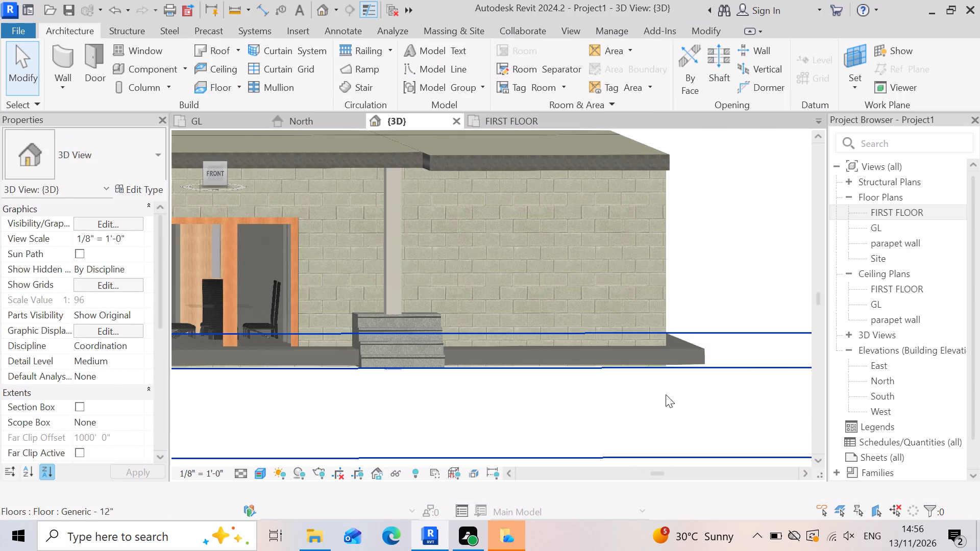
right_click_drag(634, 382, 636, 396, "shift")
middle_click(633, 382, "shift")
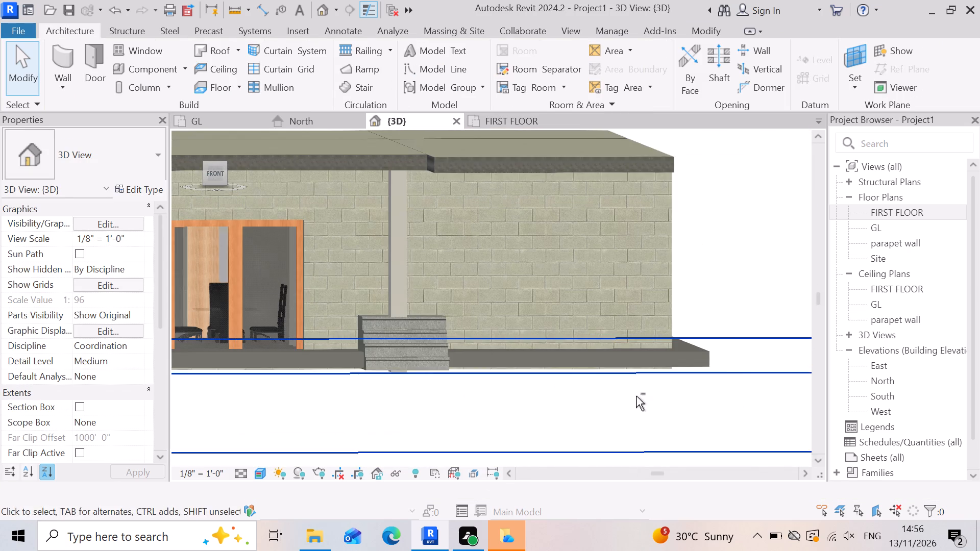
right_click_drag(636, 396, 606, 441, "shift")
middle_click_drag(621, 434, 614, 441, "shift")
scroll(619, 411, "down", 3)
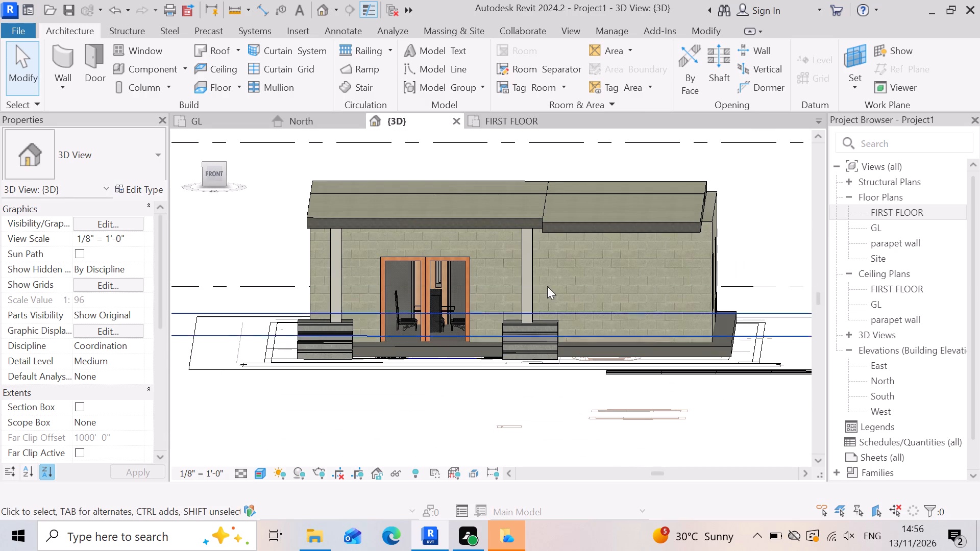
scroll(614, 269, "up", 4)
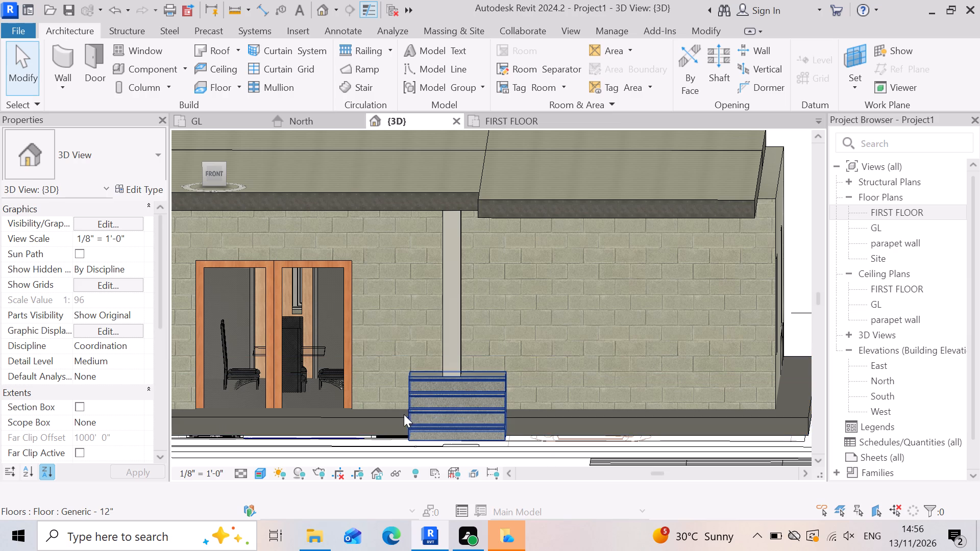
middle_click_drag(398, 413, 391, 379, "shift")
right_click_drag(399, 412, 392, 379, "shift")
scroll(397, 399, "up", 1, "shift")
scroll(505, 317, "down", 9)
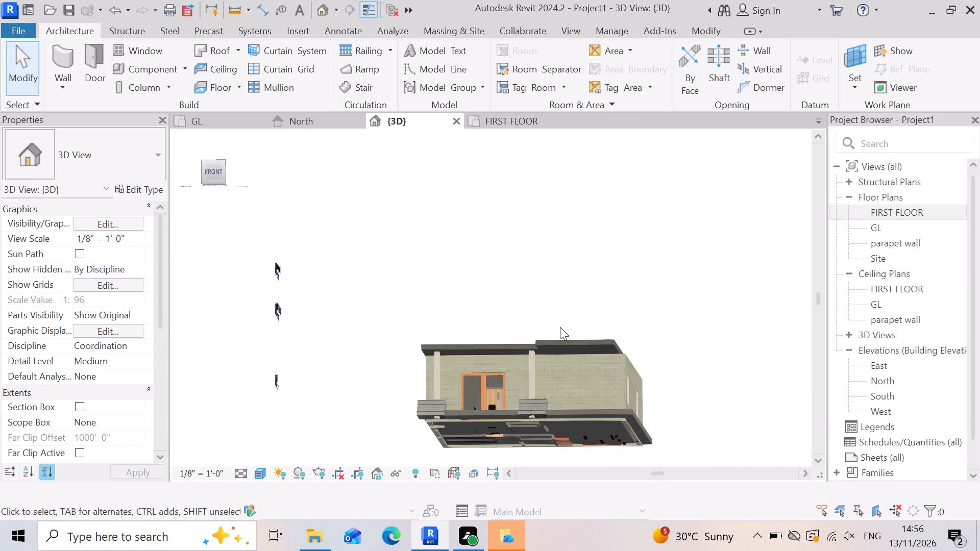
right_click_drag(514, 370, 529, 422, "shift")
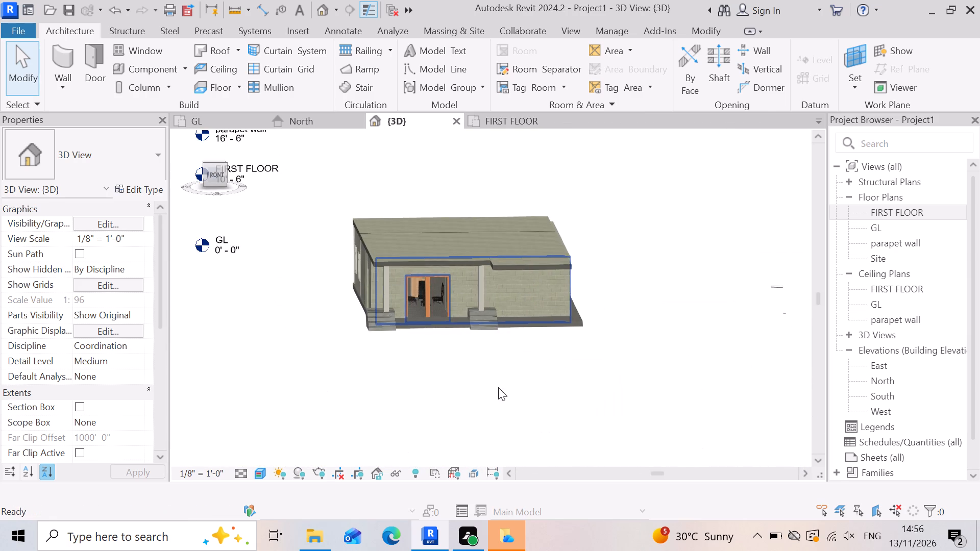
scroll(442, 291, "up", 2)
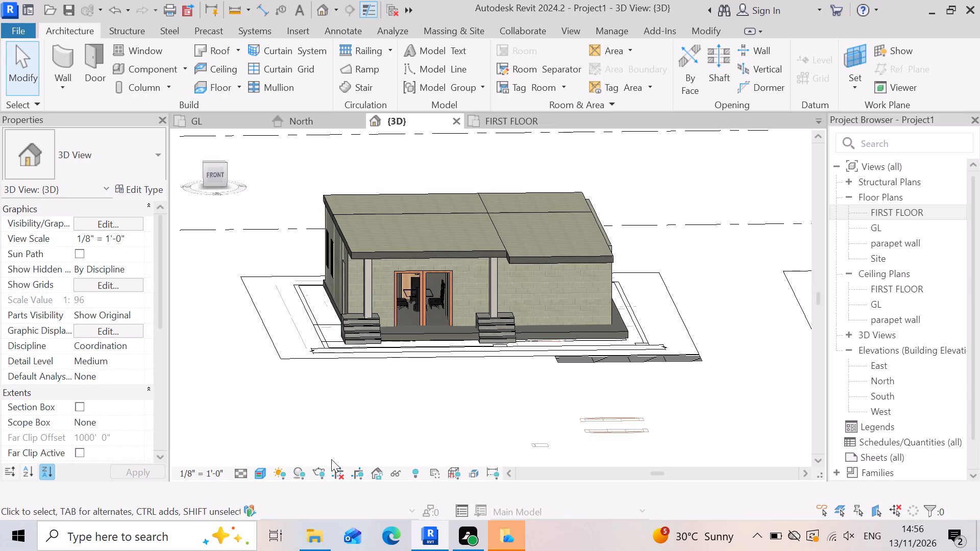
scroll(535, 439, "down", 1)
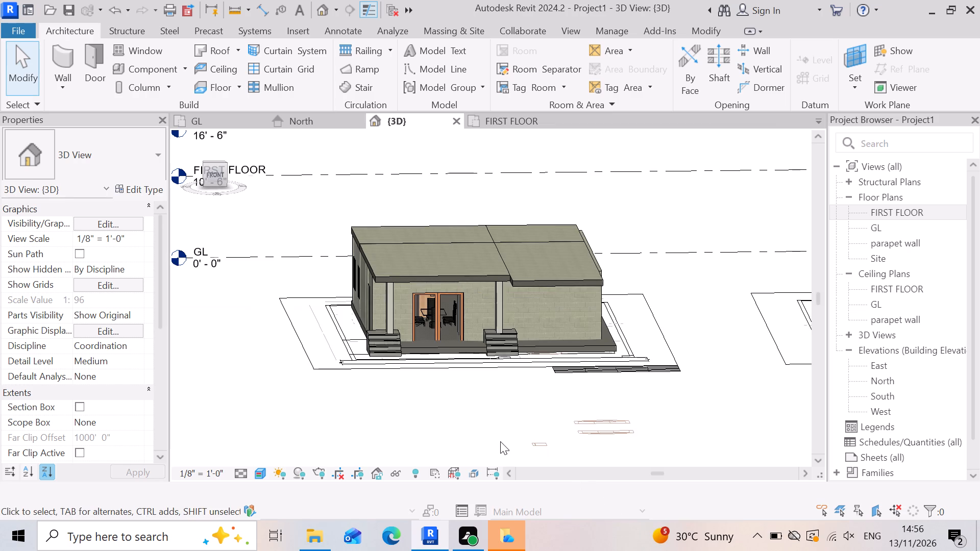
right_click_drag(473, 417, 463, 405, "shift")
middle_click_drag(471, 416, 463, 405, "shift")
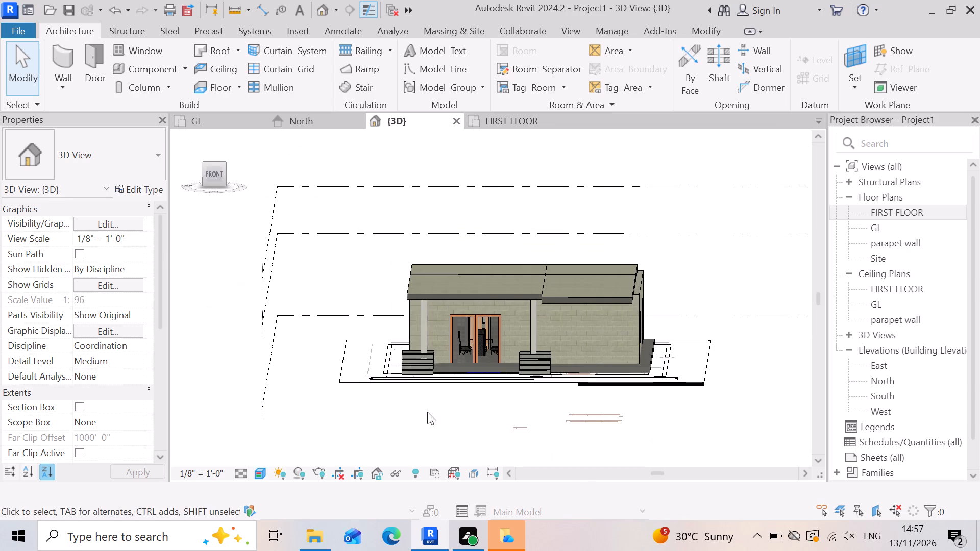
scroll(413, 397, "up", 2)
scroll(487, 337, "up", 2)
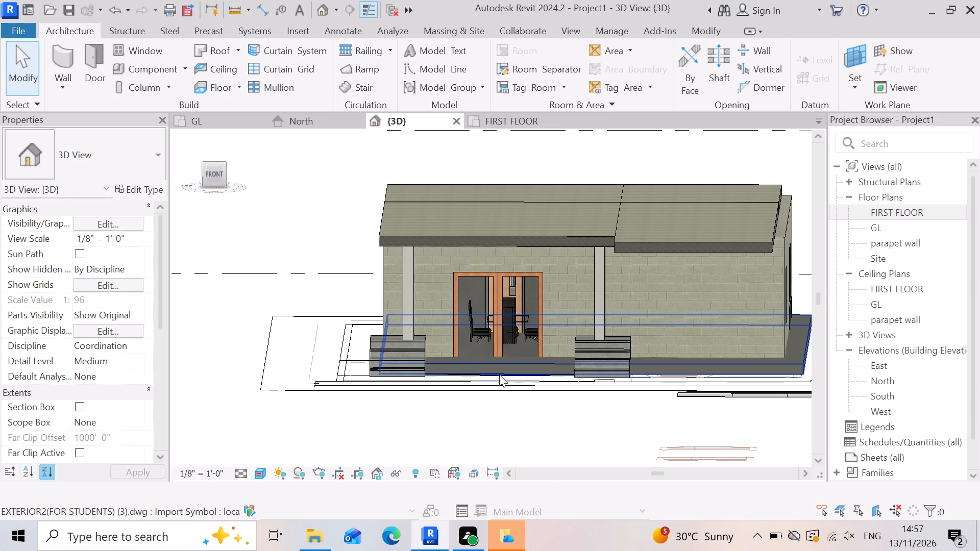
scroll(499, 362, "down", 2)
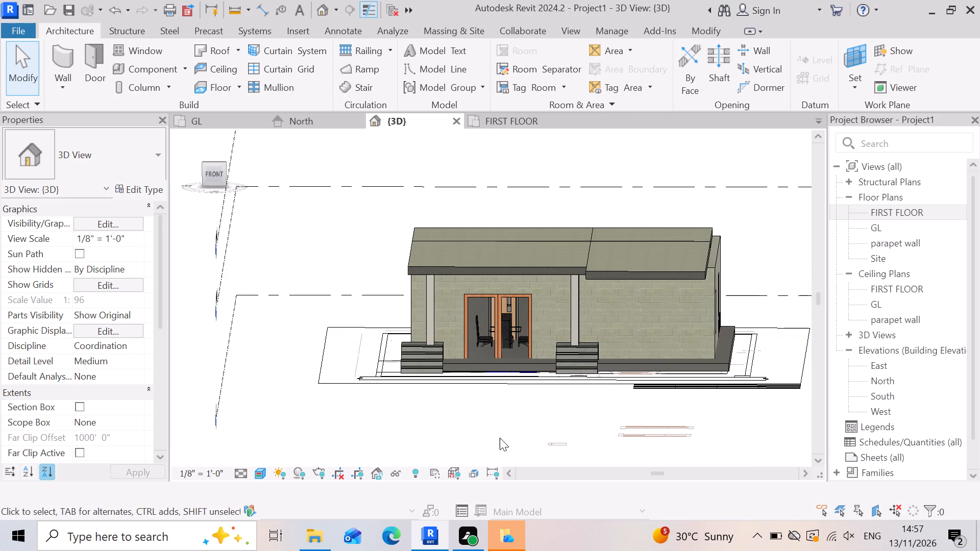
middle_click_drag(494, 450, 483, 437, "shift")
right_click_drag(488, 446, 483, 437, "shift")
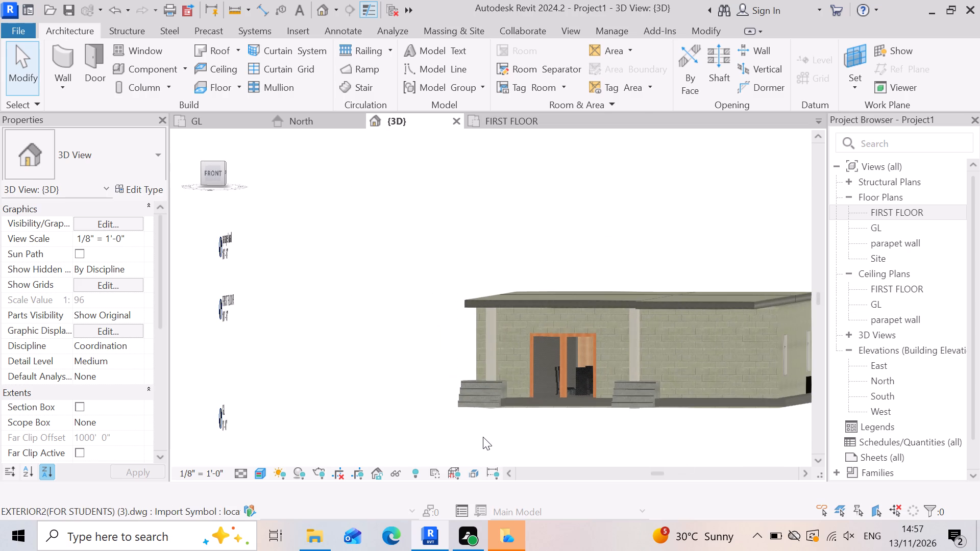
scroll(517, 411, "down", 2)
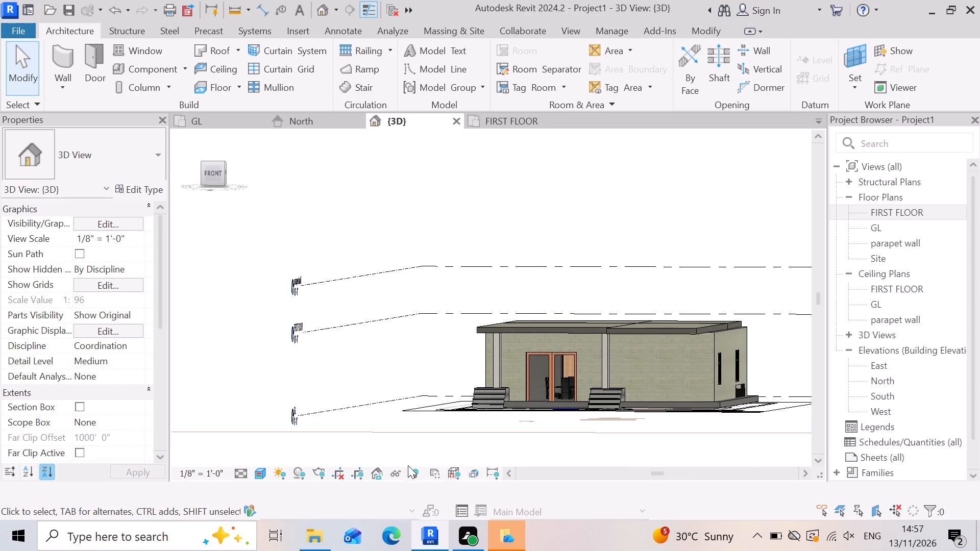
middle_click_drag(381, 453, 396, 452, "shift")
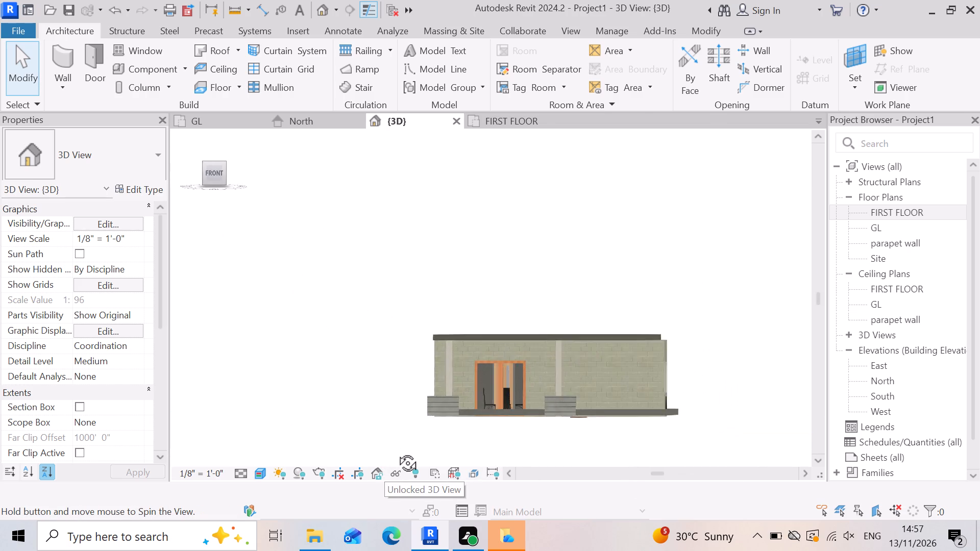
middle_click_drag(396, 452, 401, 455, "shift")
scroll(452, 444, "up", 1)
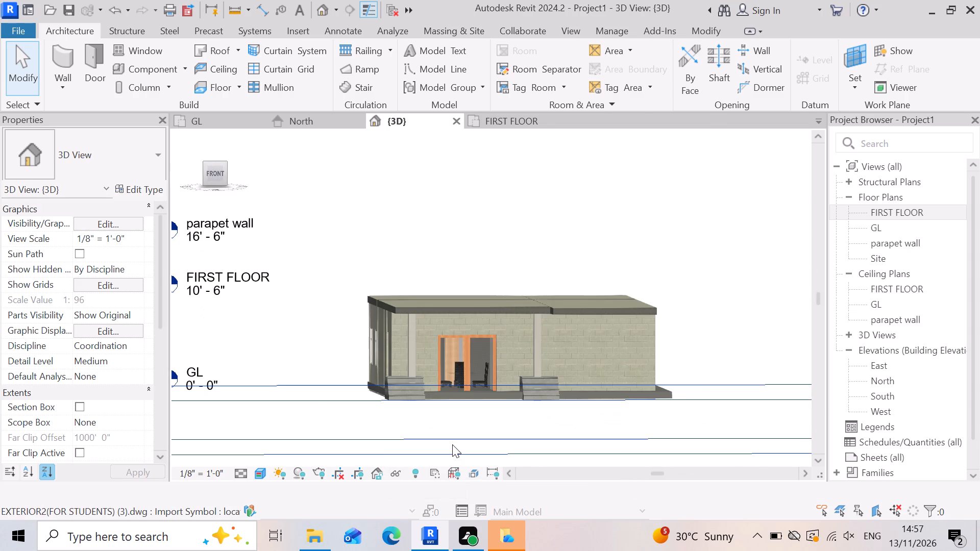
scroll(524, 474, "up", 1)
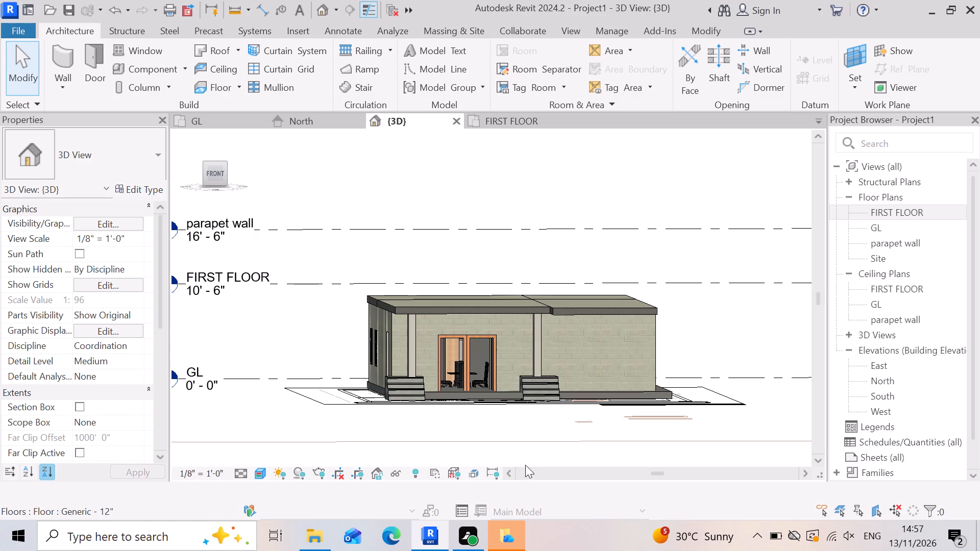
scroll(525, 472, "up", 2)
scroll(607, 389, "up", 1)
scroll(569, 404, "up", 2)
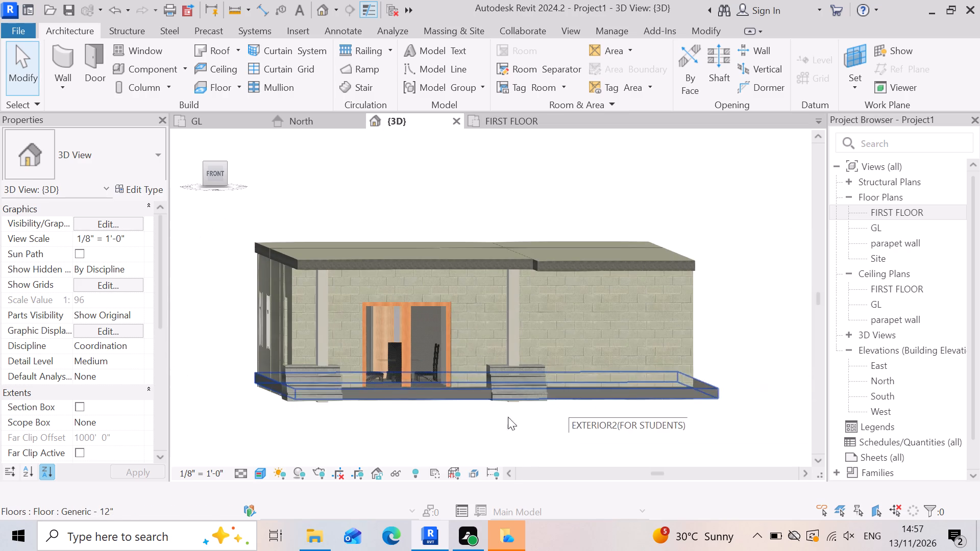
scroll(411, 389, "up", 2)
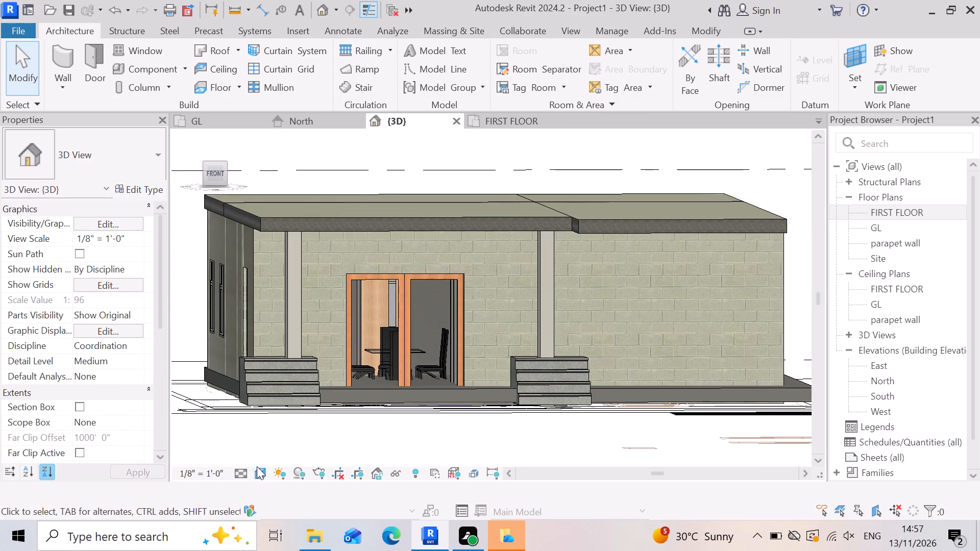
scroll(306, 448, "up", 1)
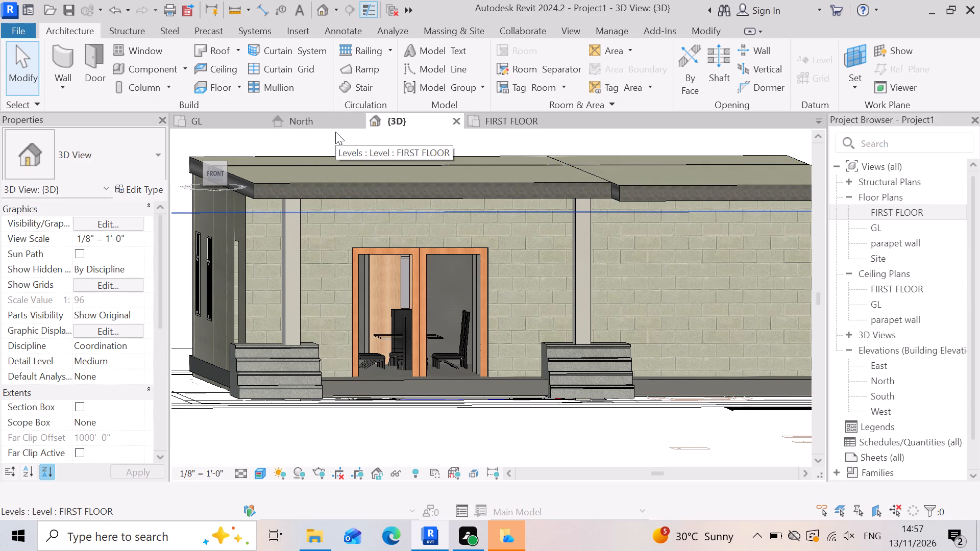
Switch to the GL floor plan and inspect the front wall between the kitchen and portico.
left_click(229, 114)
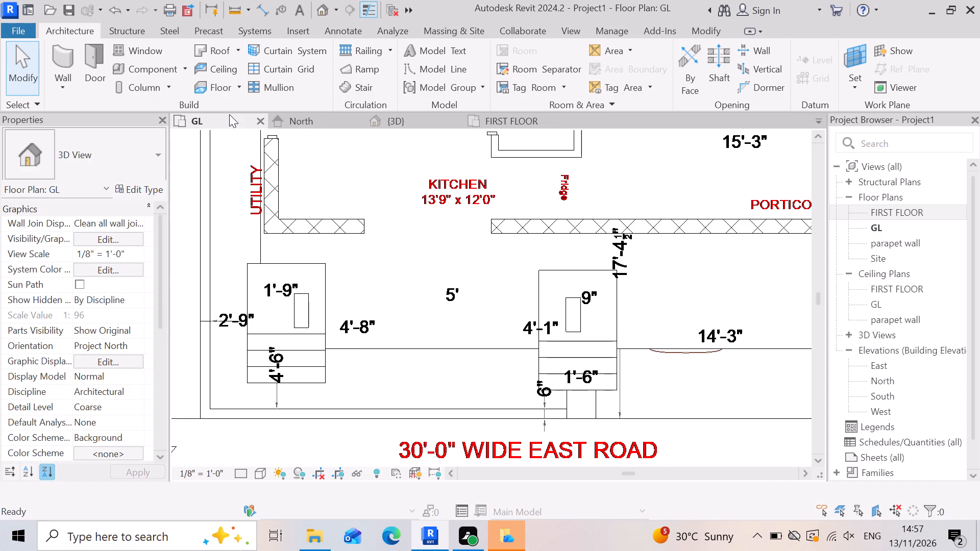
scroll(582, 302, "down", 8)
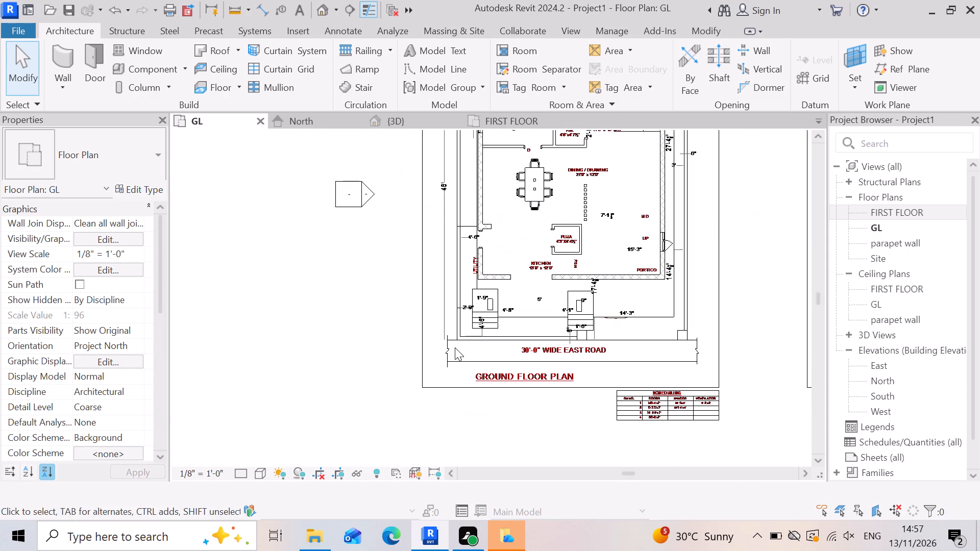
scroll(543, 269, "up", 3)
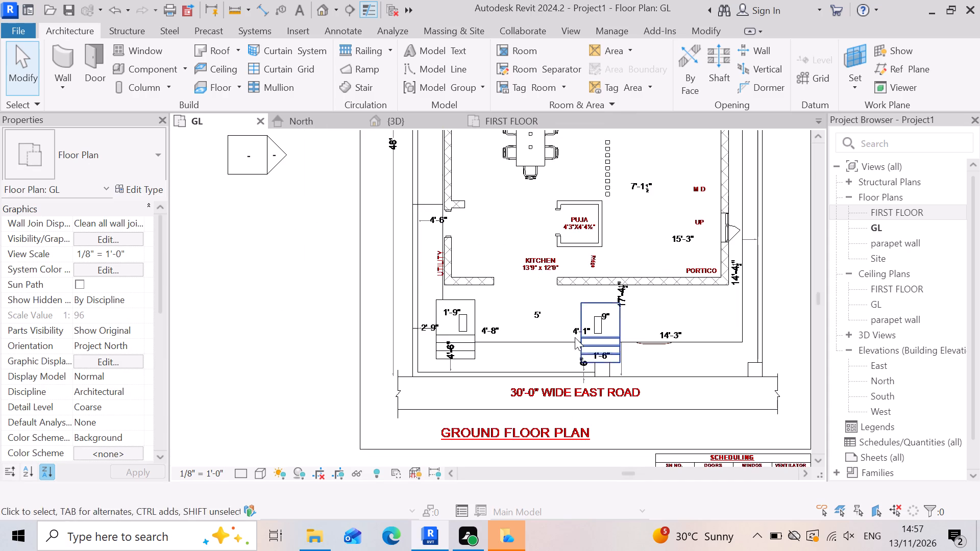
left_click(475, 280)
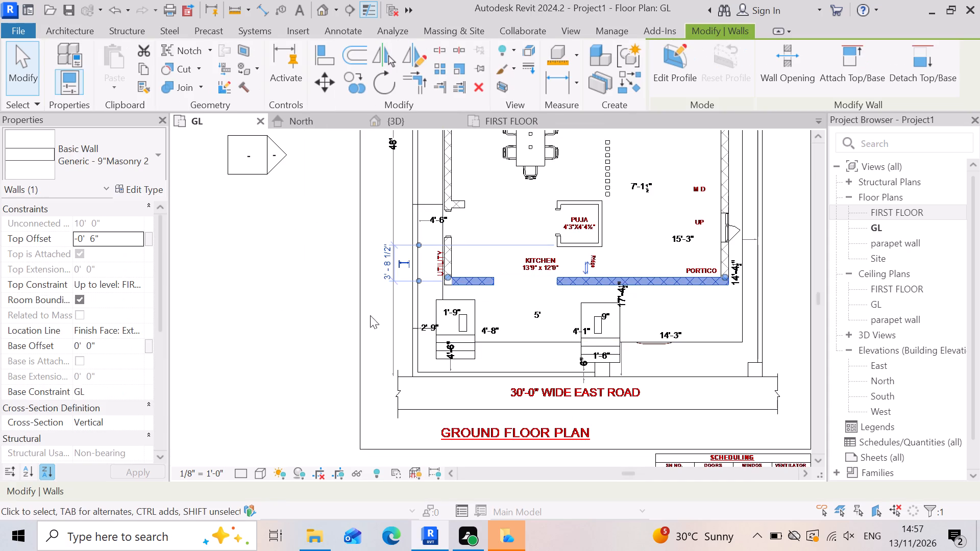
left_click(308, 306)
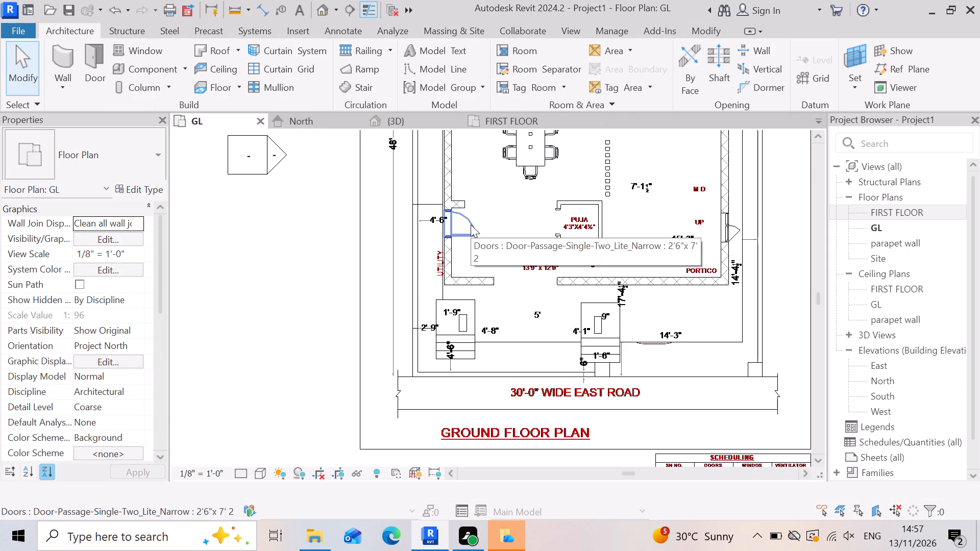
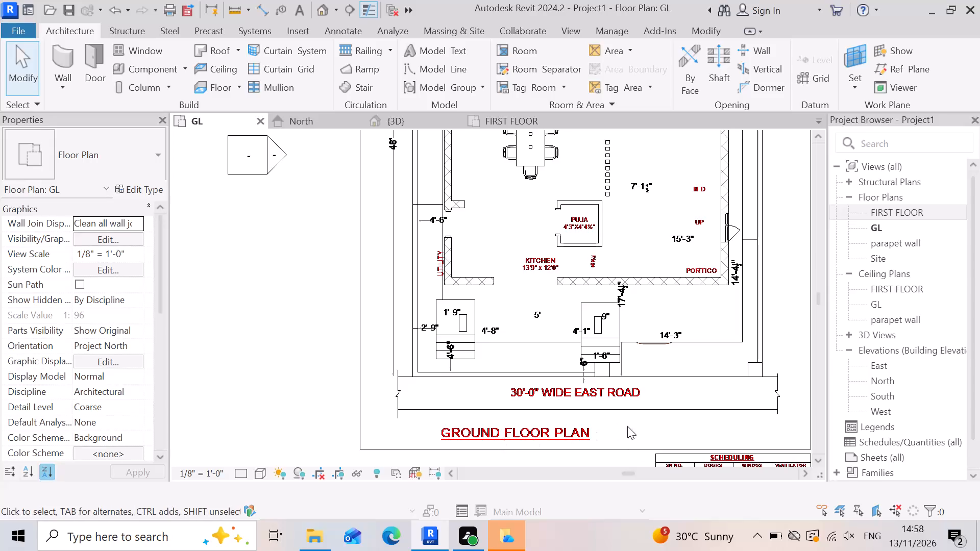
Load the Mr_GG_metric_Tree_Spruce_1898 family as a component from the tree and plant folder in the SHUBHAM CITY library.
scroll(431, 328, "up", 5)
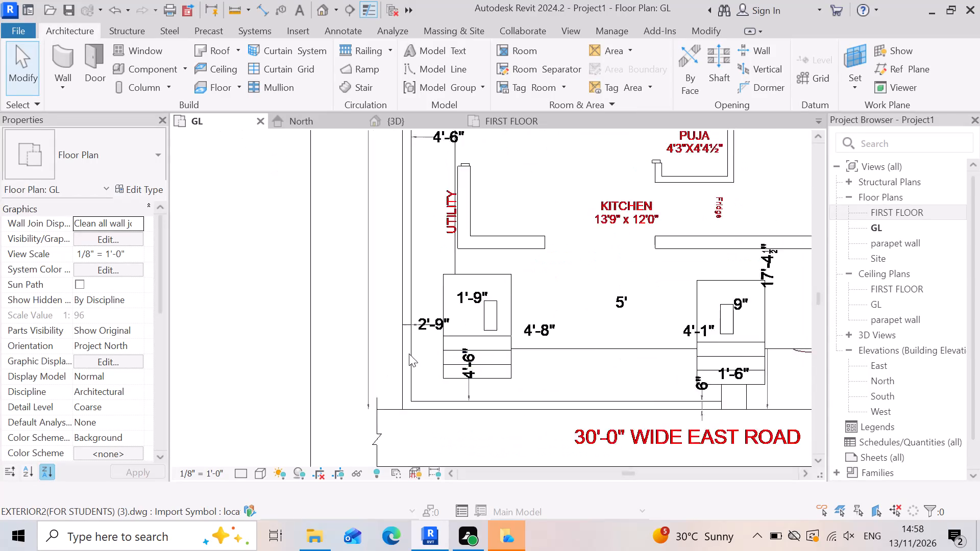
scroll(409, 354, "up", 5)
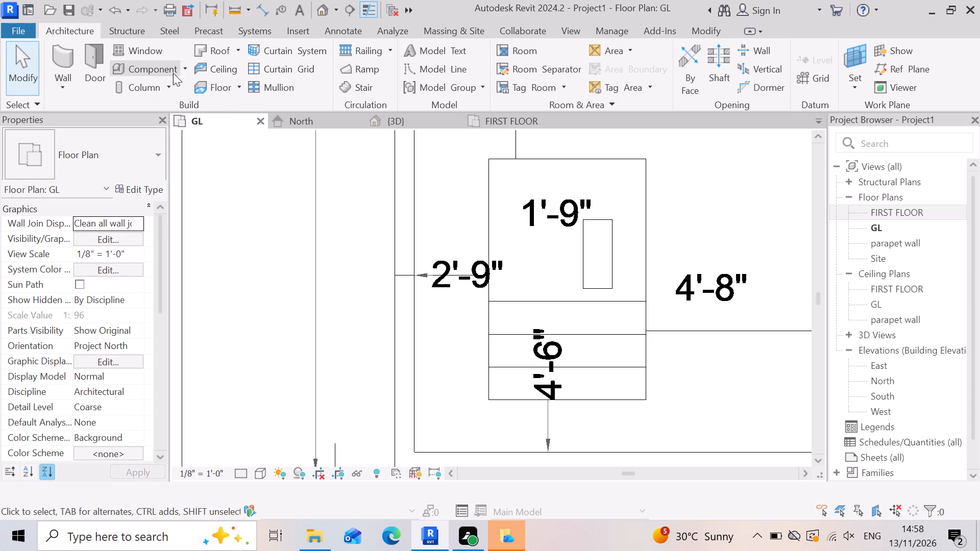
left_click(188, 75)
left_click(186, 95)
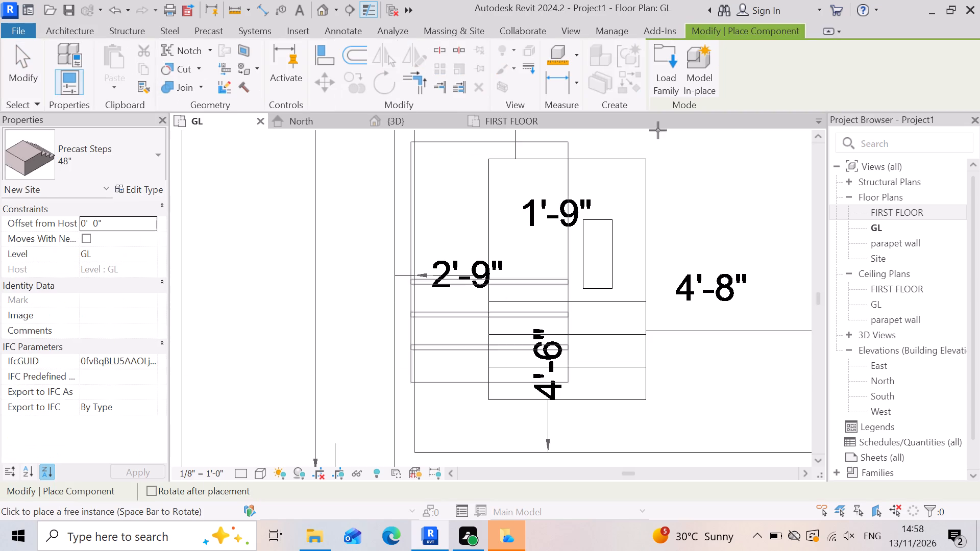
left_click(665, 58)
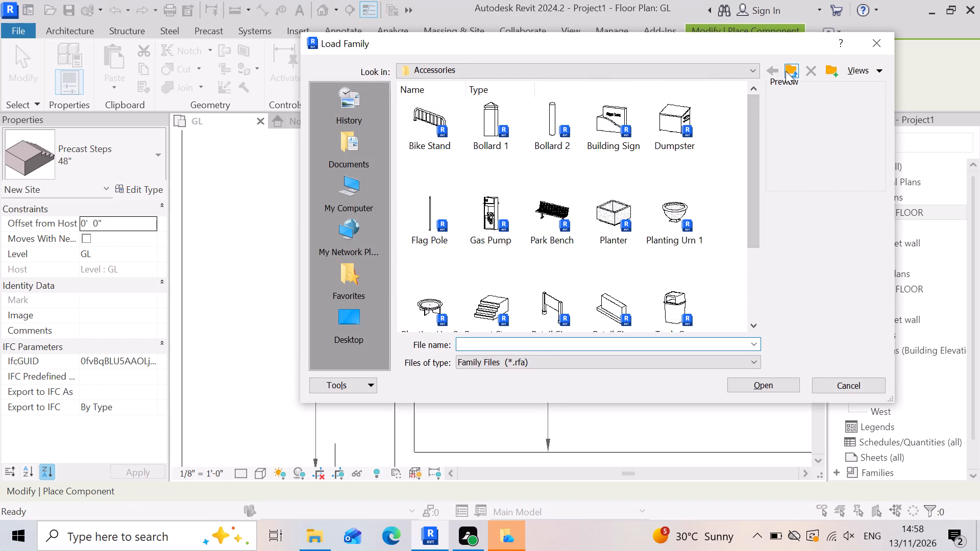
left_click(786, 71)
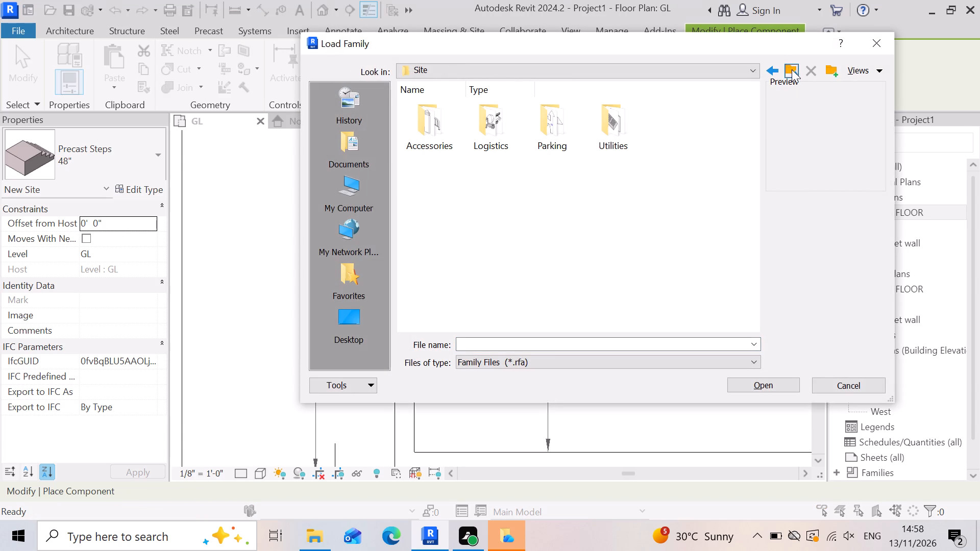
left_click(791, 69)
scroll(605, 218, "down", 4)
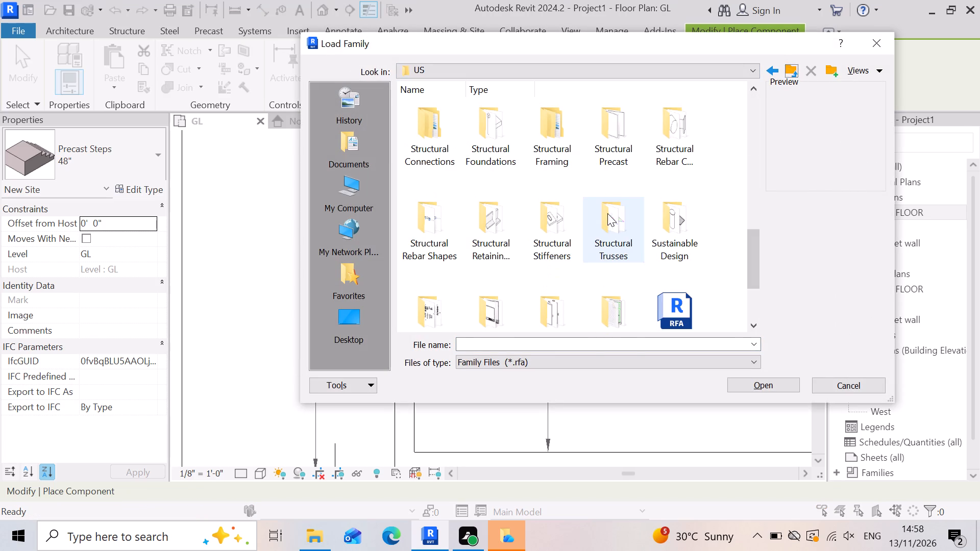
left_click(787, 70)
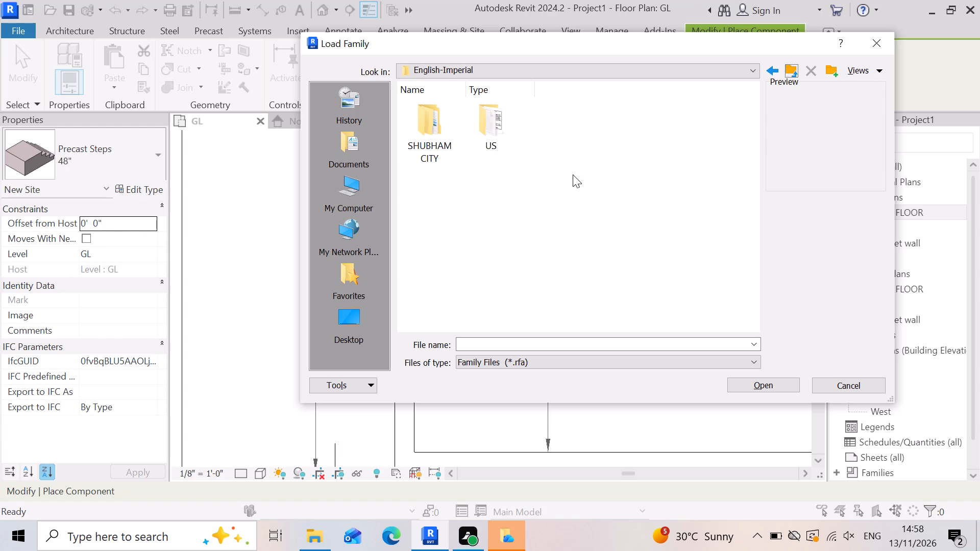
double_click(440, 131)
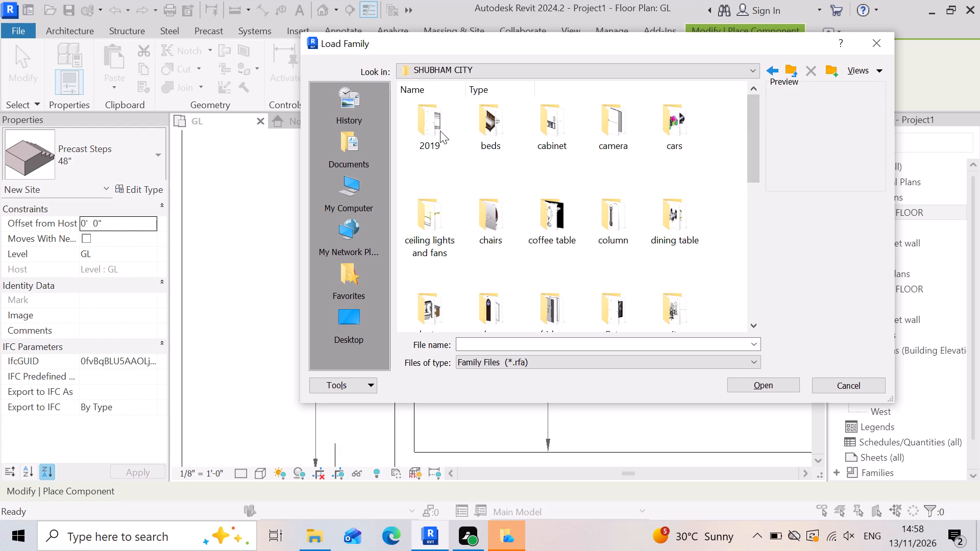
scroll(651, 224, "down", 3)
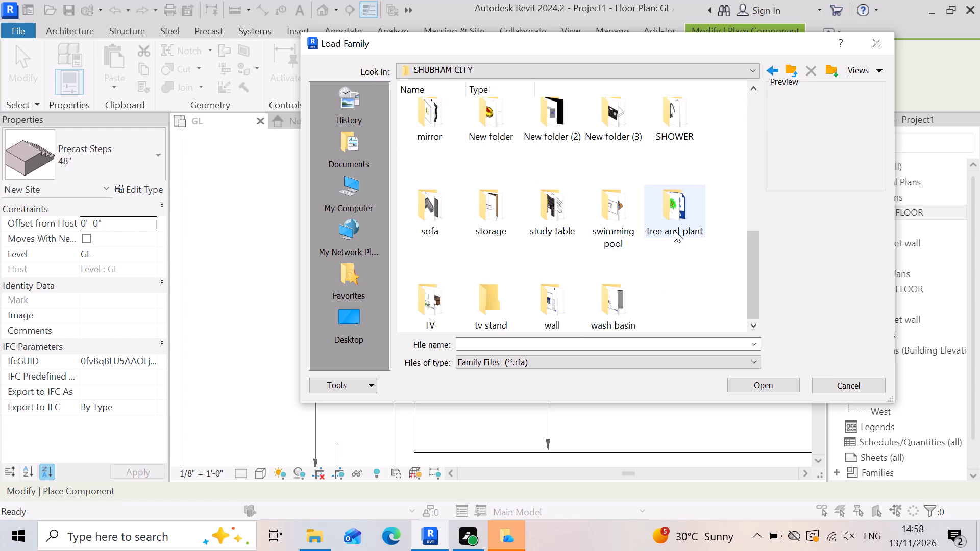
double_click(693, 223)
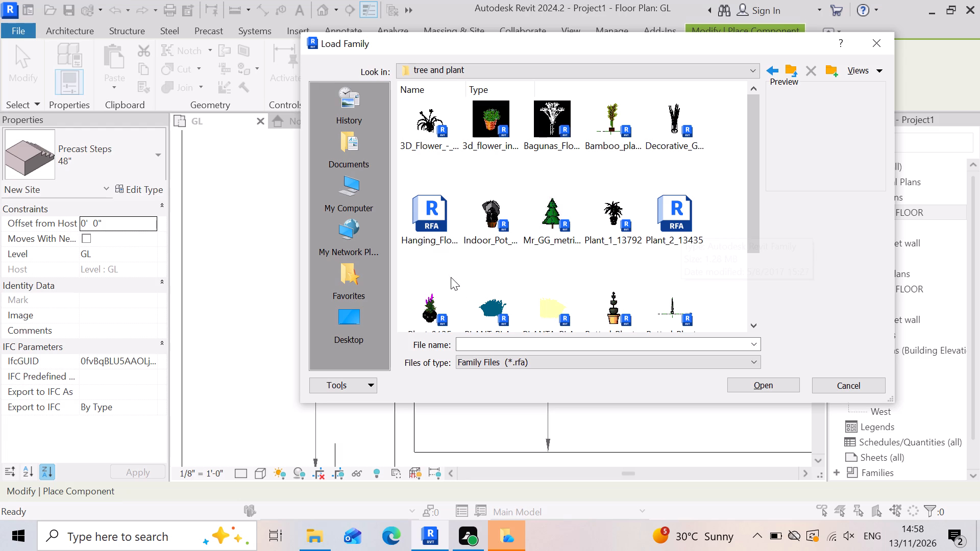
double_click(553, 215)
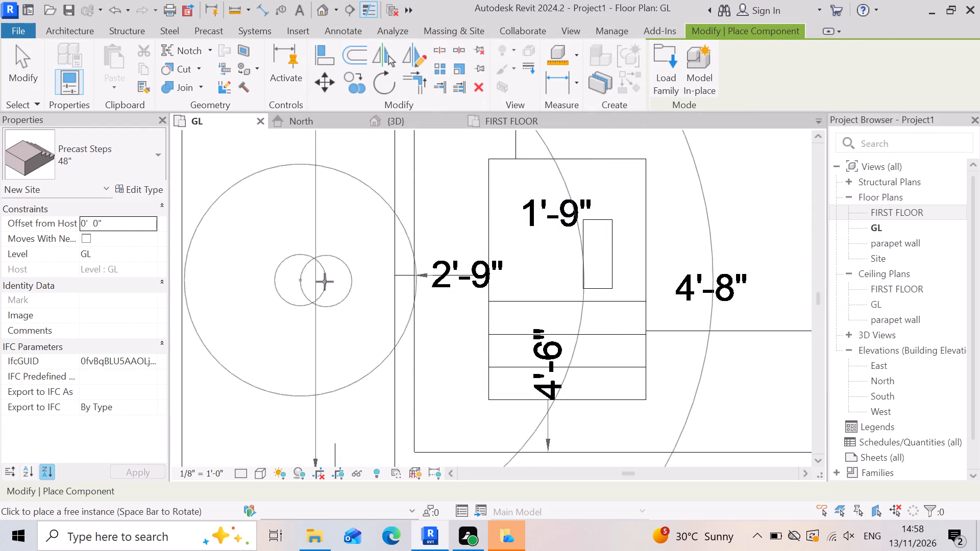
Place one spruce on the GL plan, about 33'-6" outside the utility-side wall and 21'-6" in front of the kitchen wall.
scroll(394, 268, "down", 17)
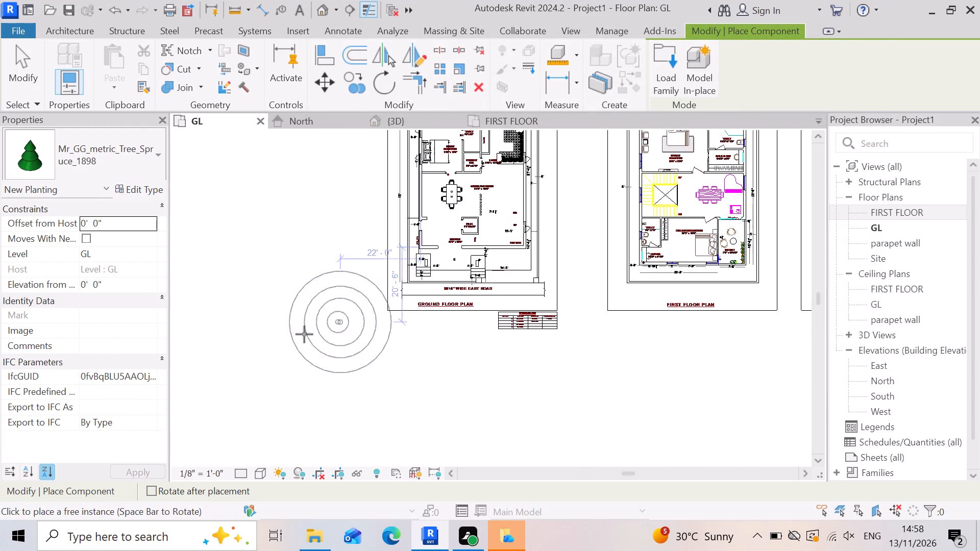
left_click(298, 327)
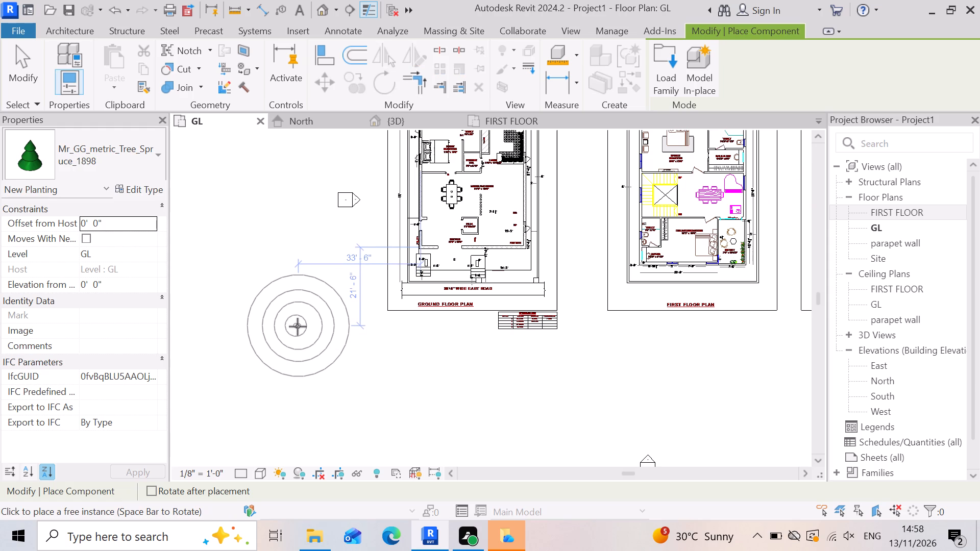
Switch to the 3D view and examine the placed spruce's size and appearance beside the house front.
left_click(425, 113)
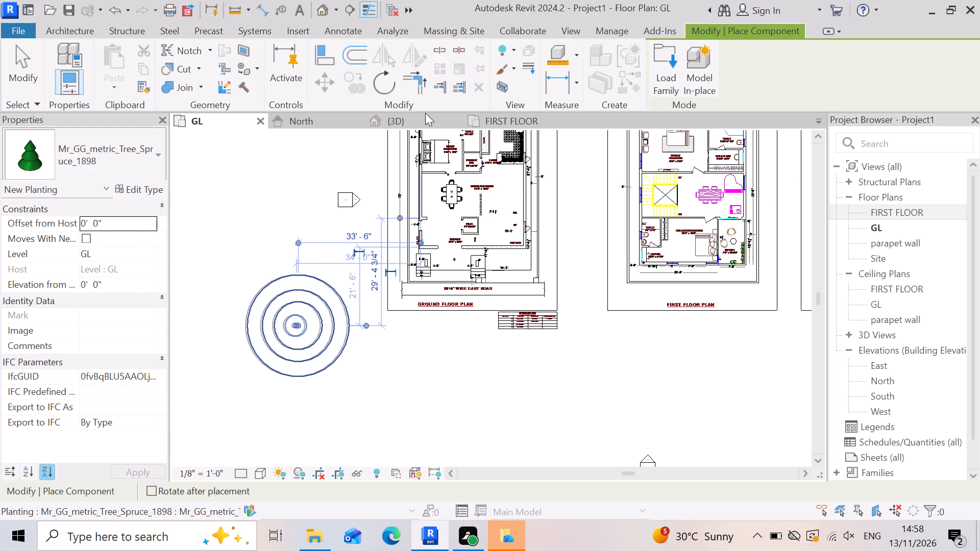
left_click(419, 126)
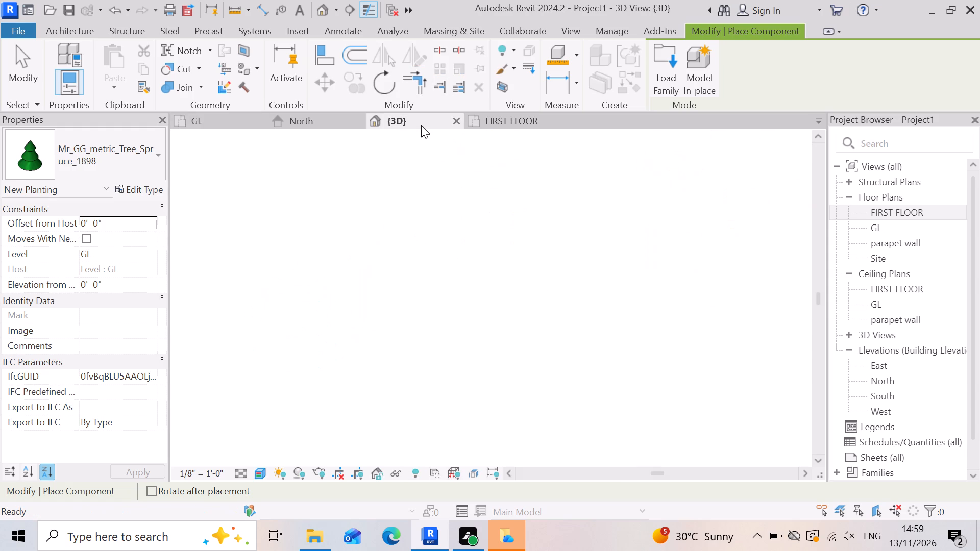
scroll(587, 271, "down", 8)
scroll(173, 333, "up", 2)
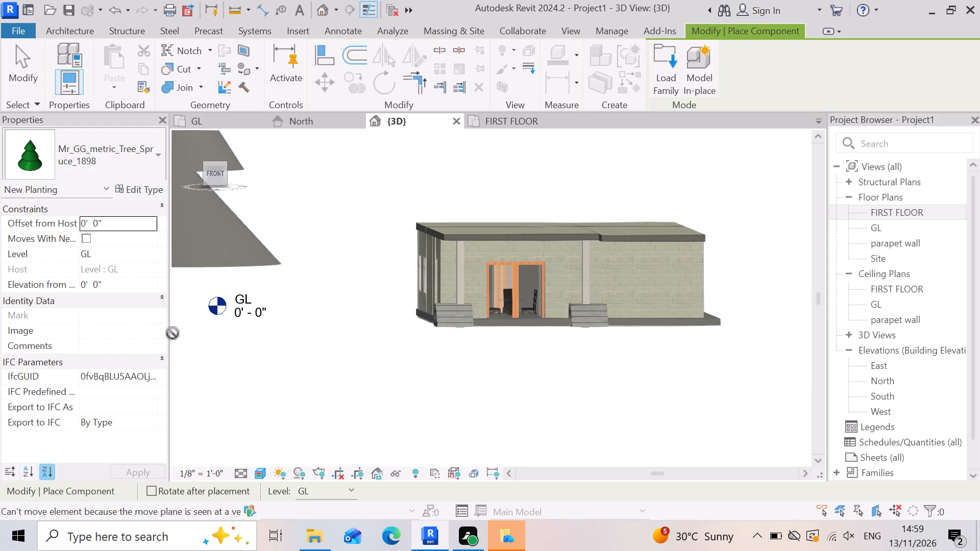
scroll(352, 353, "down", 7)
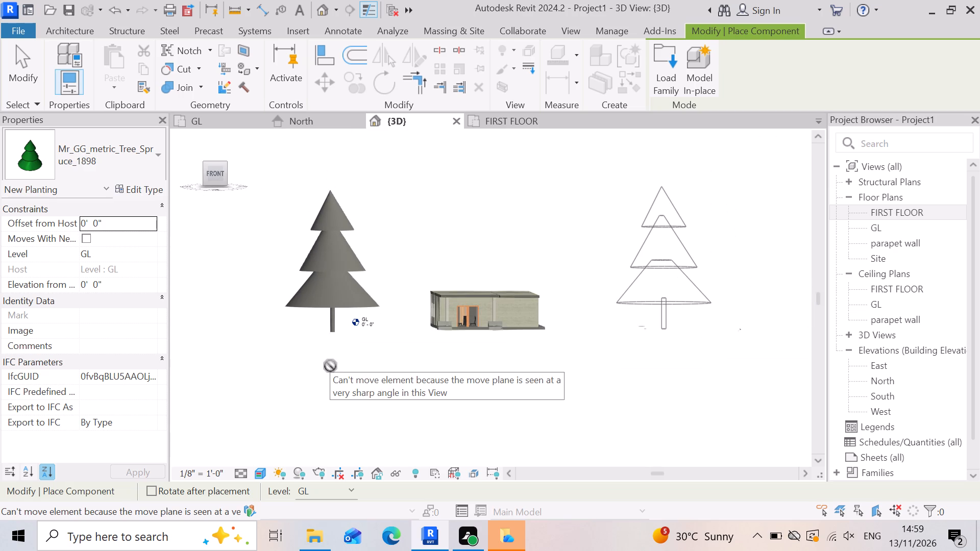
scroll(303, 297, "up", 5)
scroll(341, 280, "up", 3)
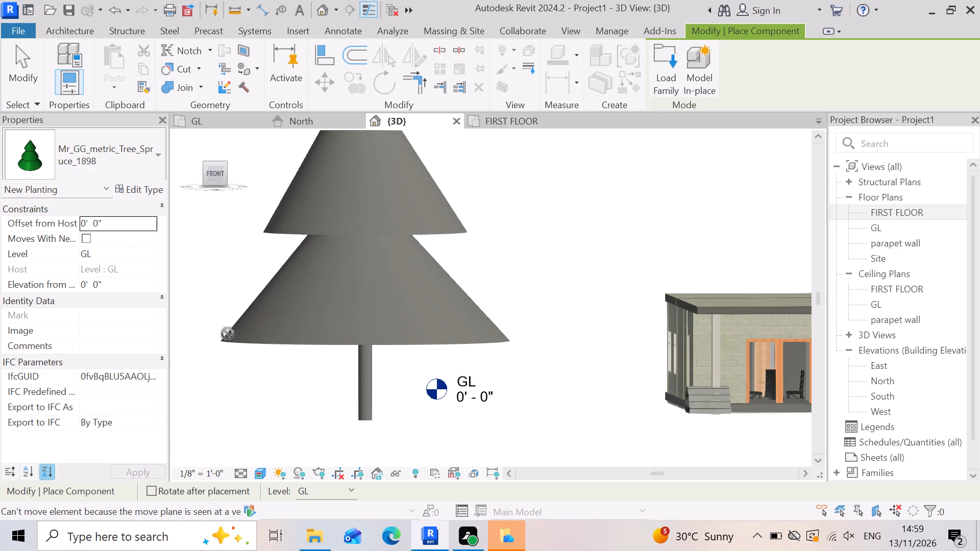
scroll(445, 307, "up", 3)
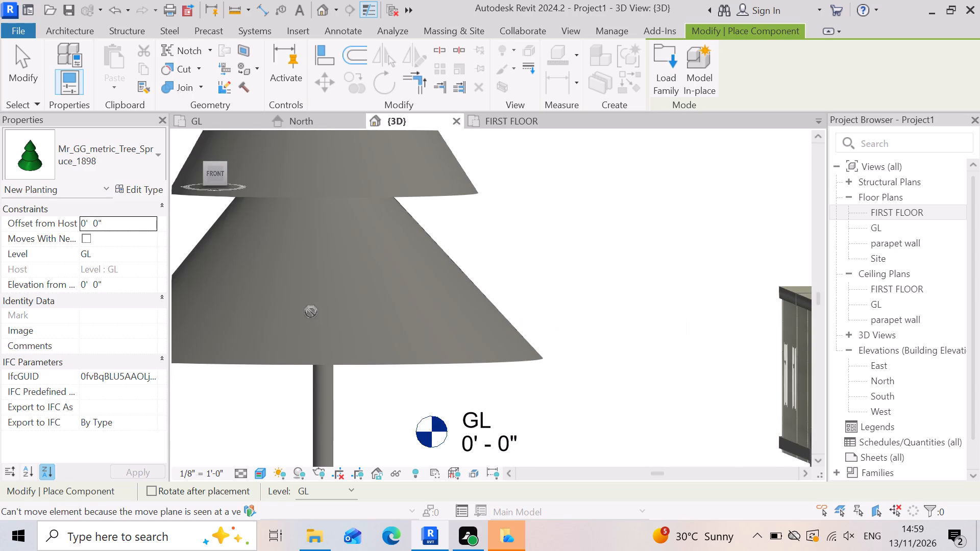
scroll(510, 332, "down", 4)
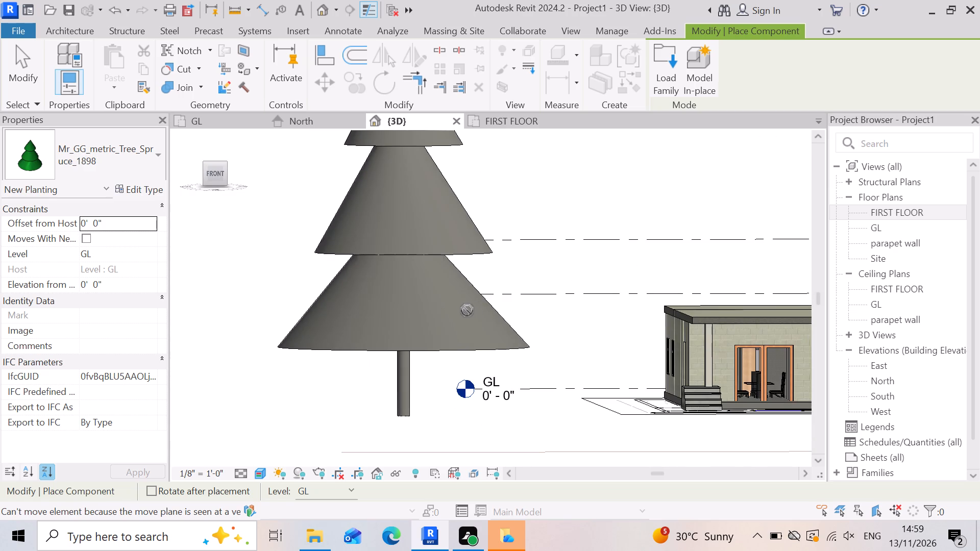
scroll(474, 311, "down", 3)
scroll(465, 304, "up", 3)
scroll(420, 299, "up", 2)
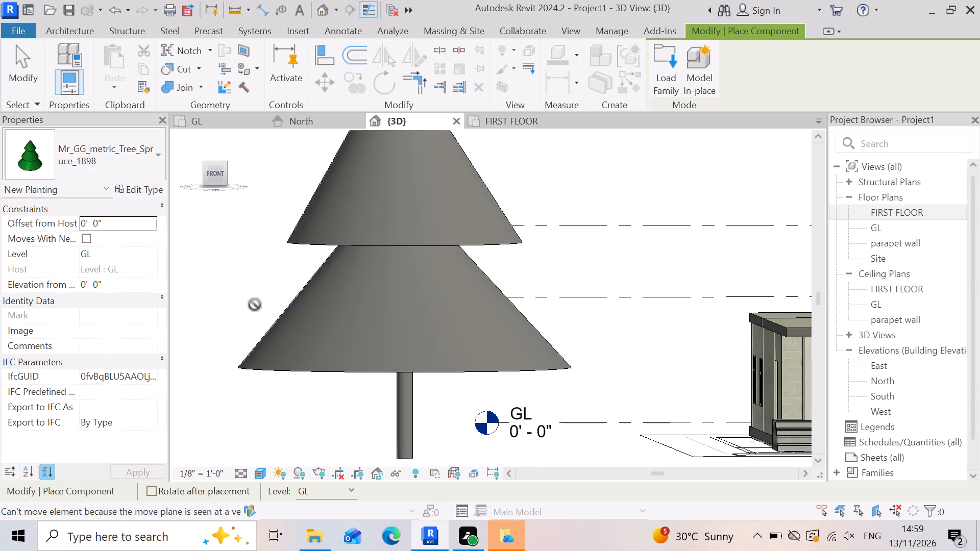
scroll(442, 368, "up", 4)
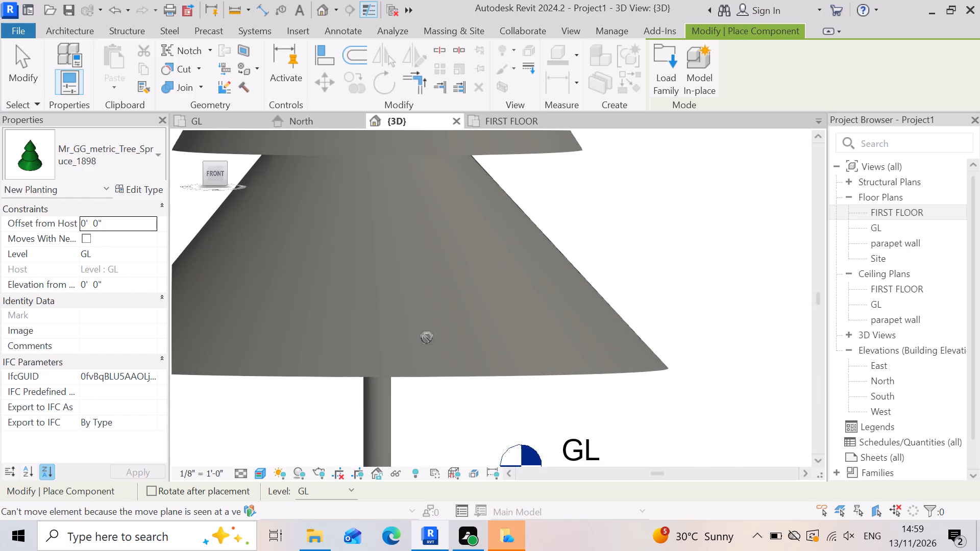
scroll(415, 328, "down", 11)
scroll(594, 375, "up", 2)
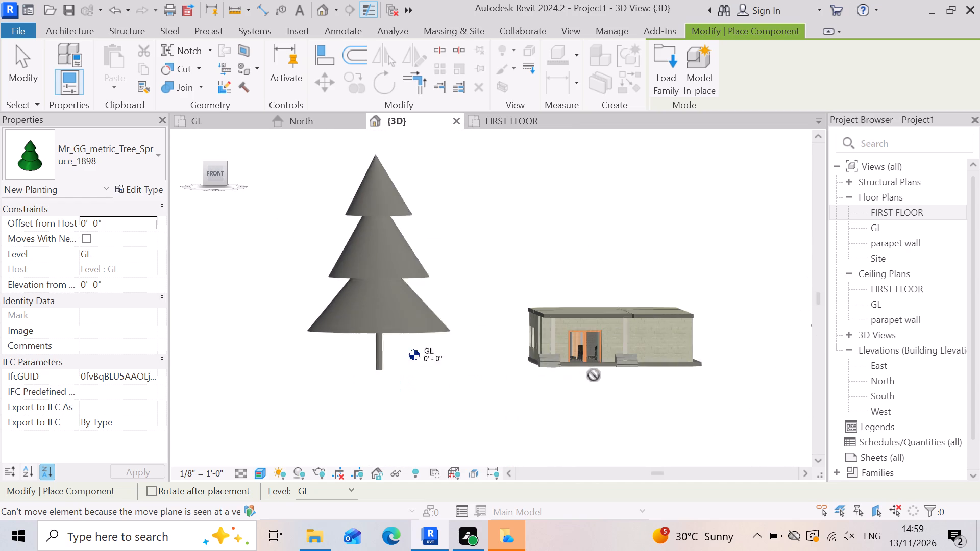
scroll(407, 325, "up", 5)
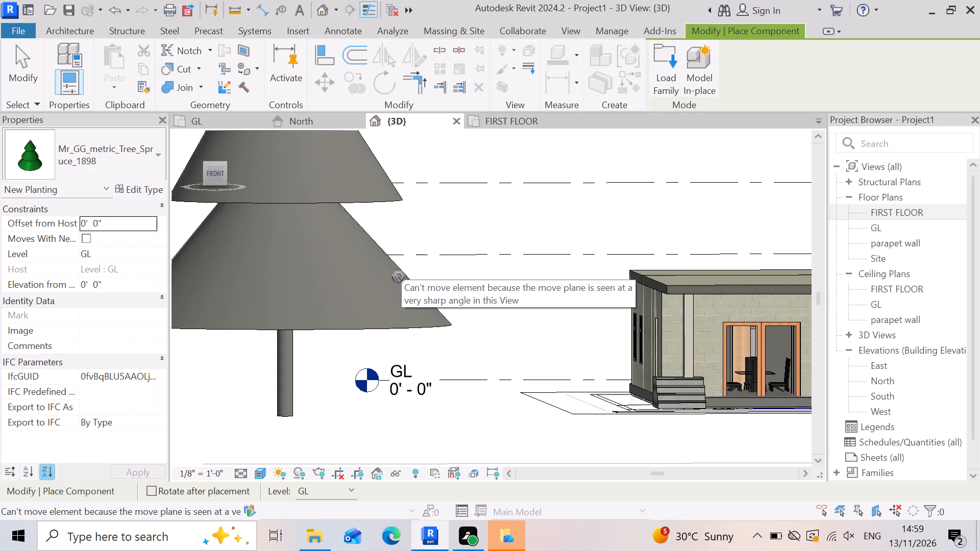
Review the spruce family's type parameters for available size and material settings, leaving the values as they are.
left_click(140, 184)
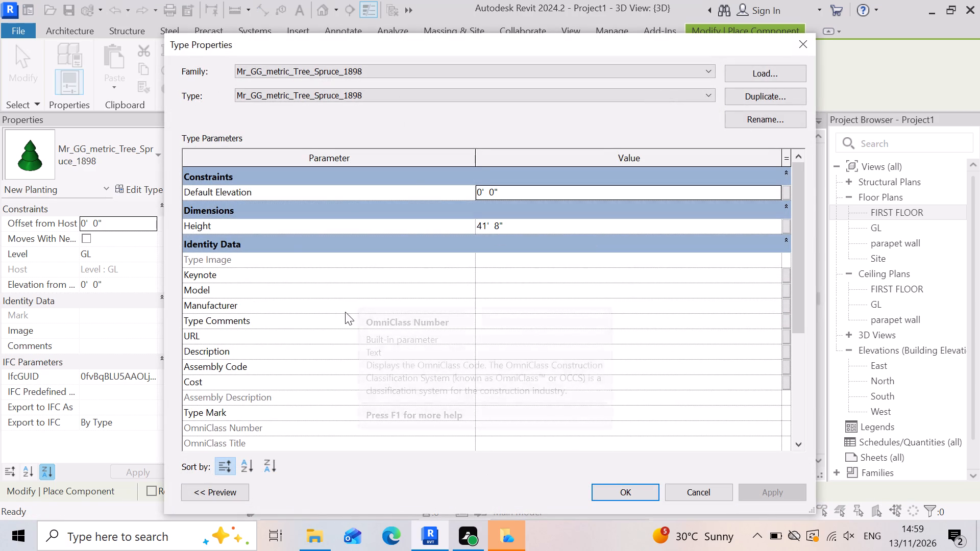
scroll(491, 313, "down", 1)
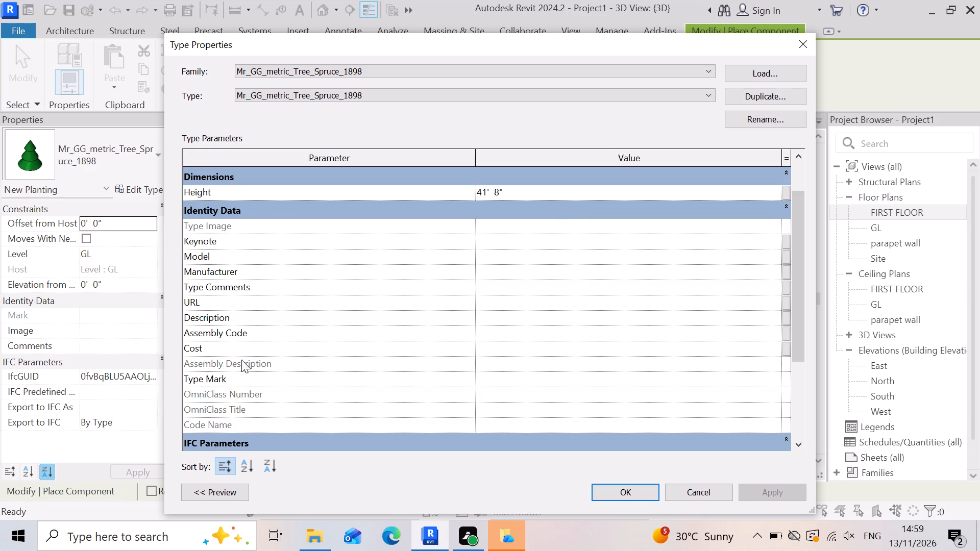
scroll(244, 325, "down", 7)
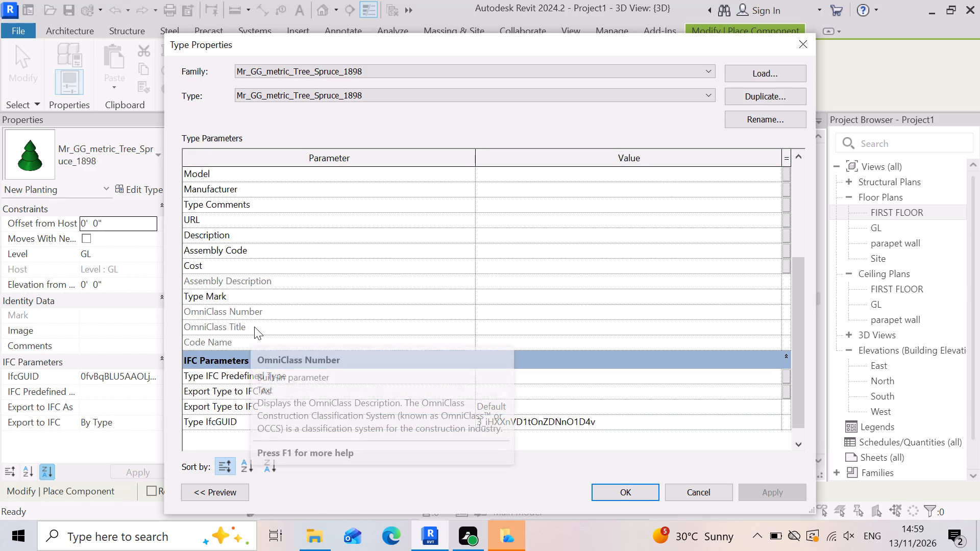
scroll(287, 310, "up", 3)
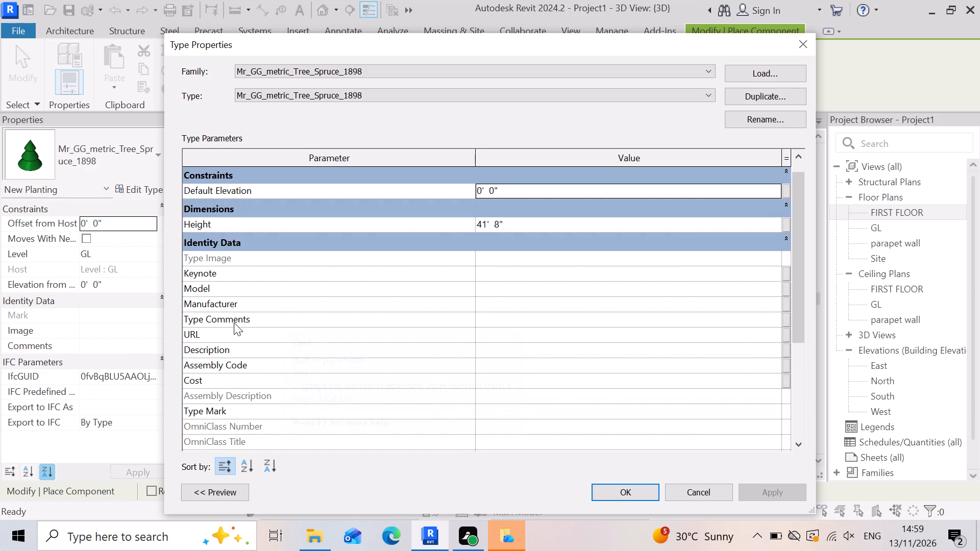
scroll(244, 408, "up", 3)
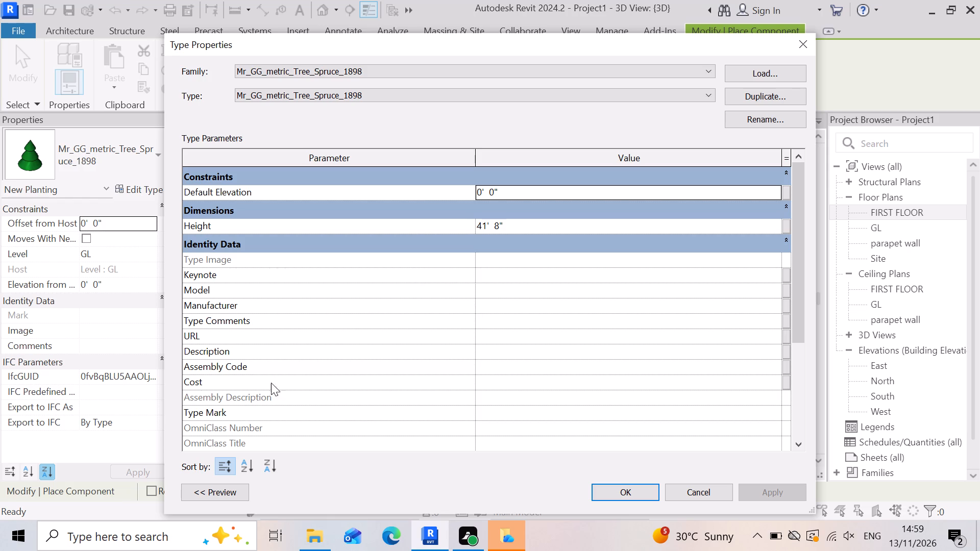
scroll(375, 298, "up", 2)
scroll(660, 212, "up", 3)
left_click(795, 38)
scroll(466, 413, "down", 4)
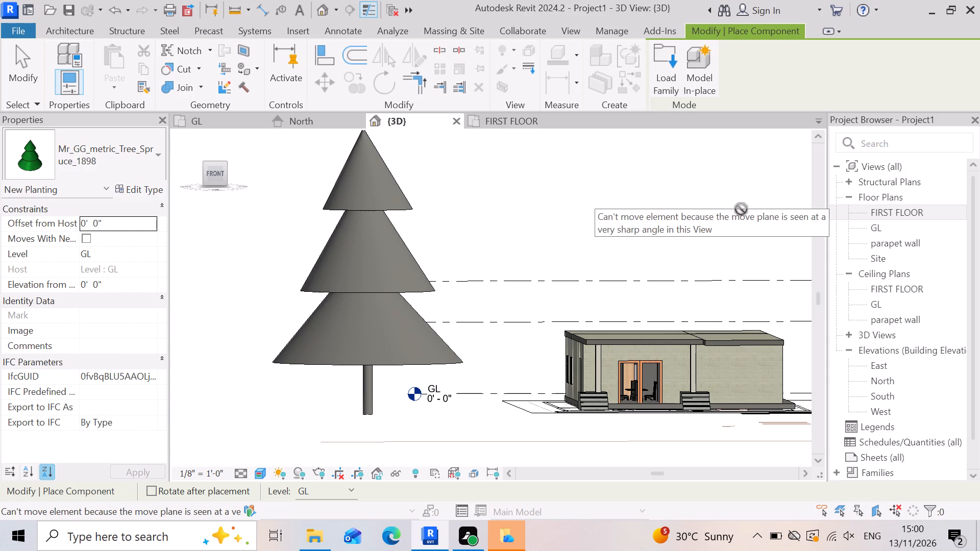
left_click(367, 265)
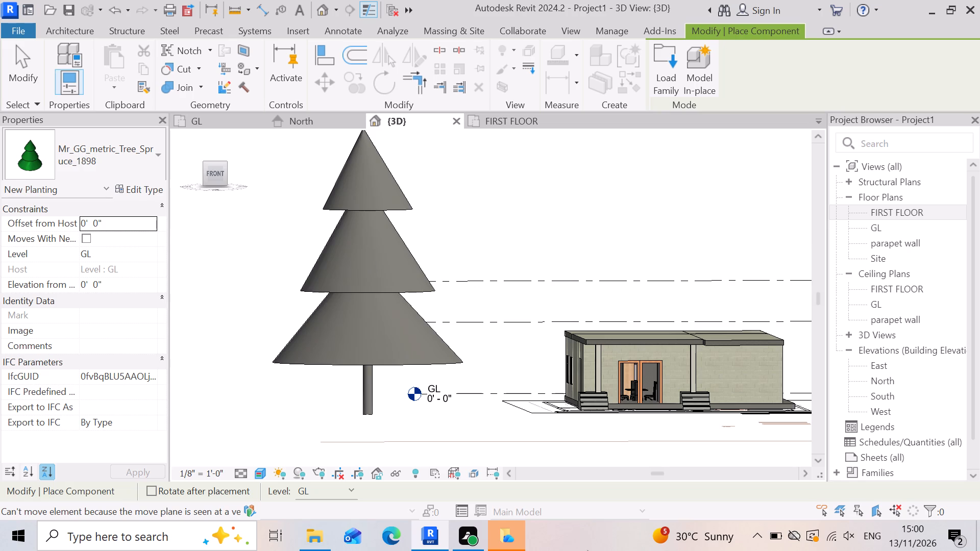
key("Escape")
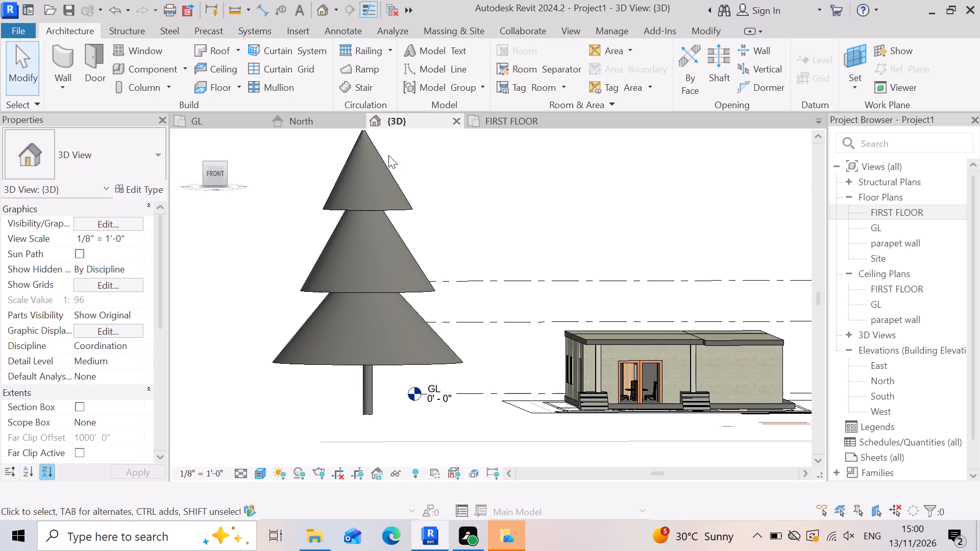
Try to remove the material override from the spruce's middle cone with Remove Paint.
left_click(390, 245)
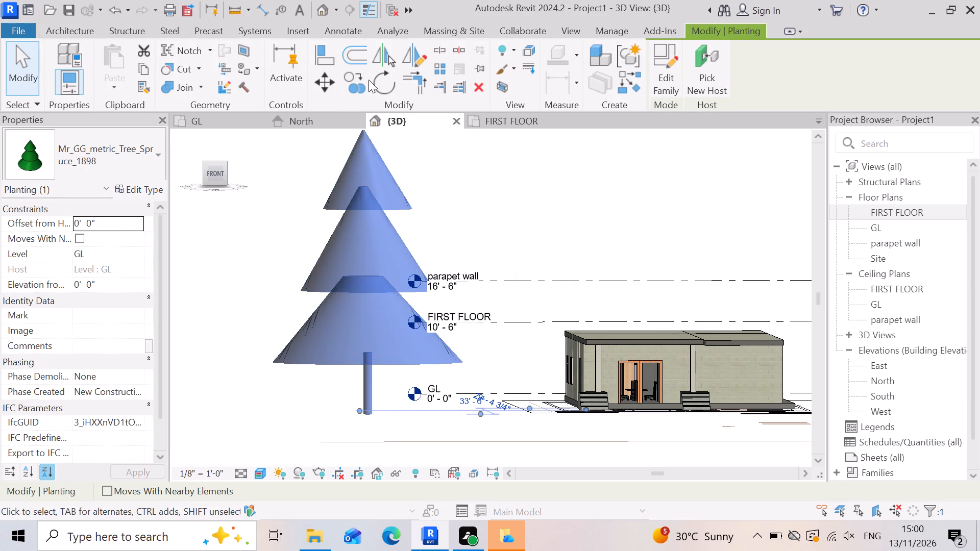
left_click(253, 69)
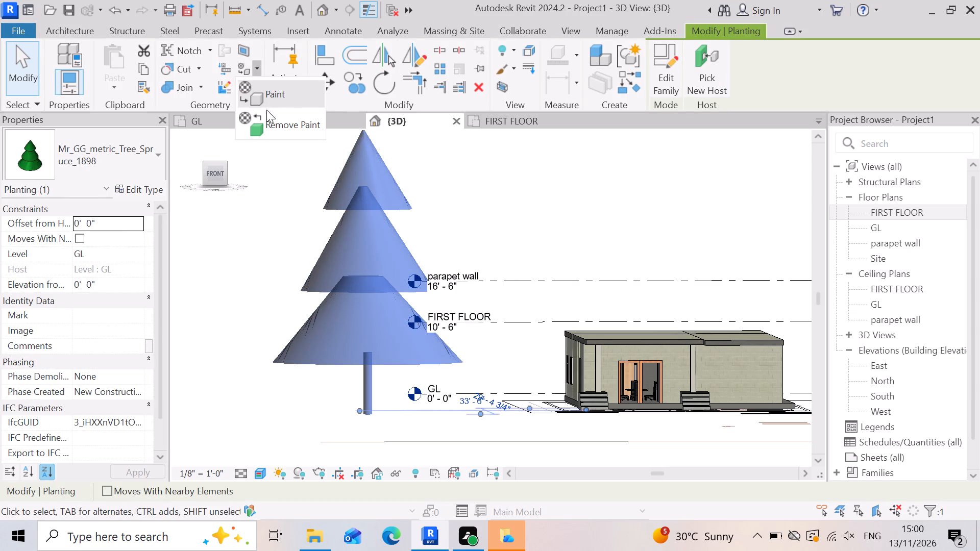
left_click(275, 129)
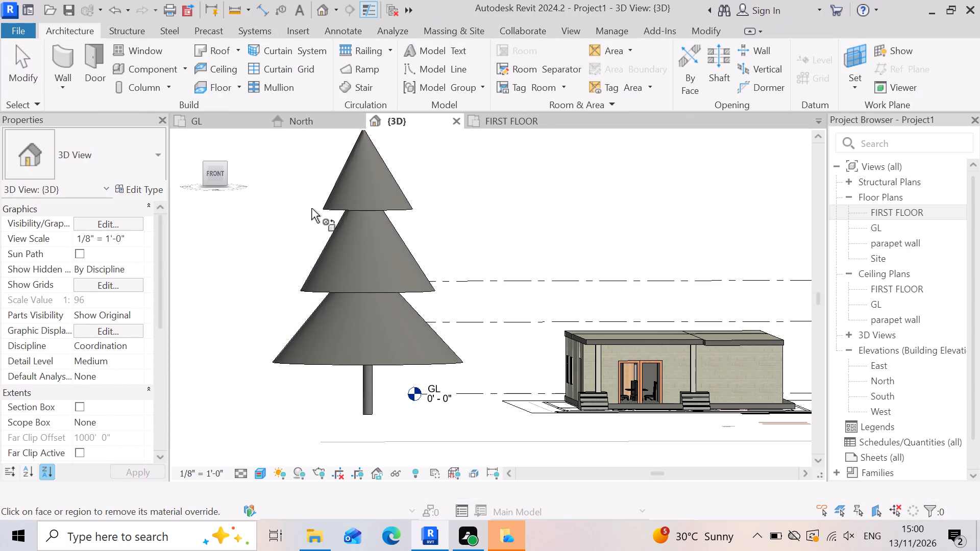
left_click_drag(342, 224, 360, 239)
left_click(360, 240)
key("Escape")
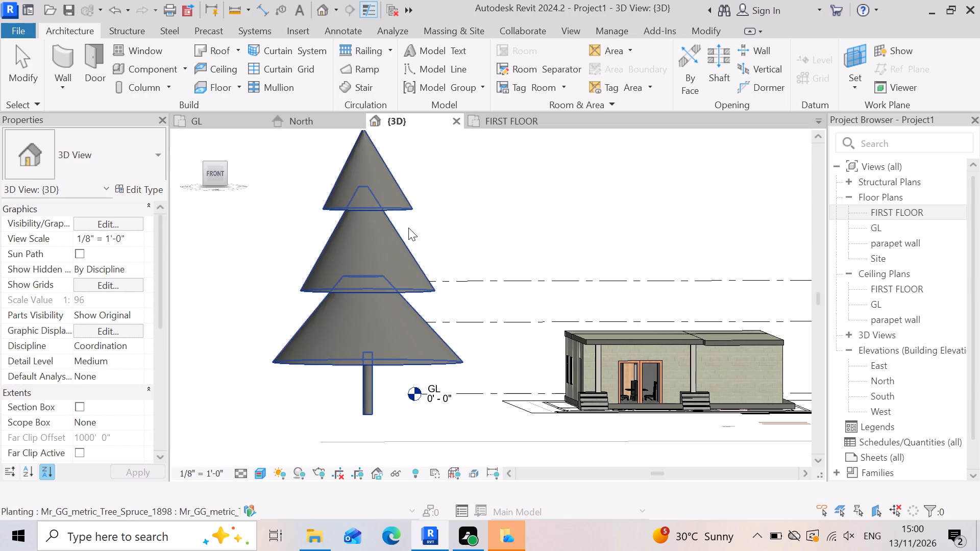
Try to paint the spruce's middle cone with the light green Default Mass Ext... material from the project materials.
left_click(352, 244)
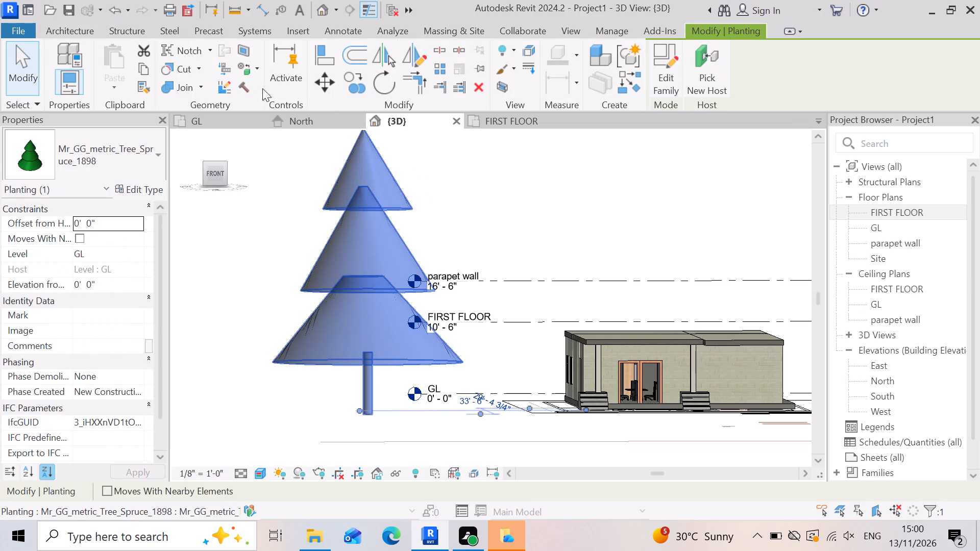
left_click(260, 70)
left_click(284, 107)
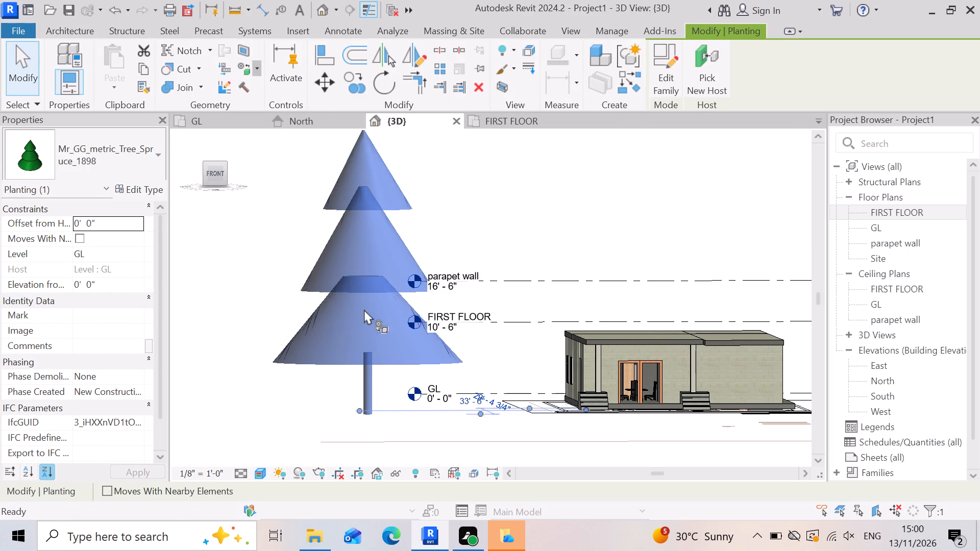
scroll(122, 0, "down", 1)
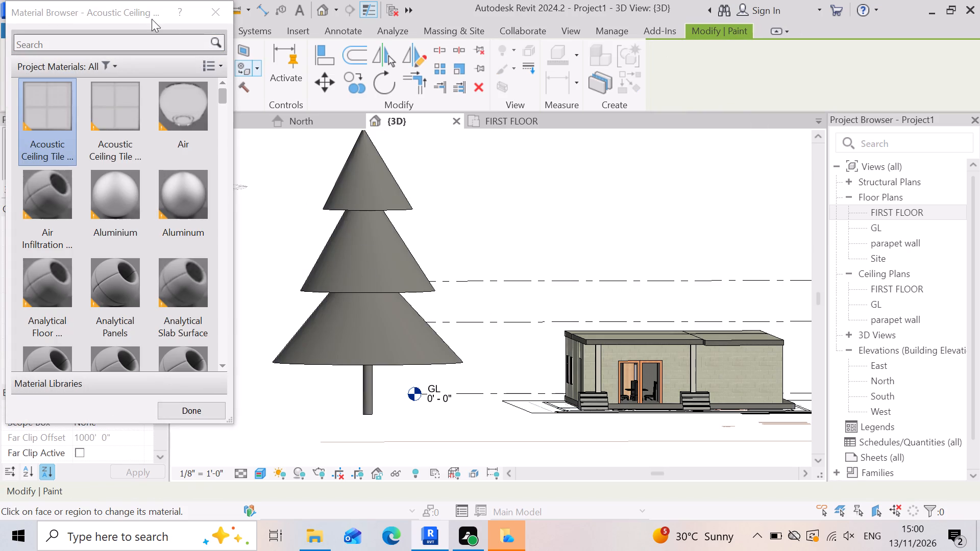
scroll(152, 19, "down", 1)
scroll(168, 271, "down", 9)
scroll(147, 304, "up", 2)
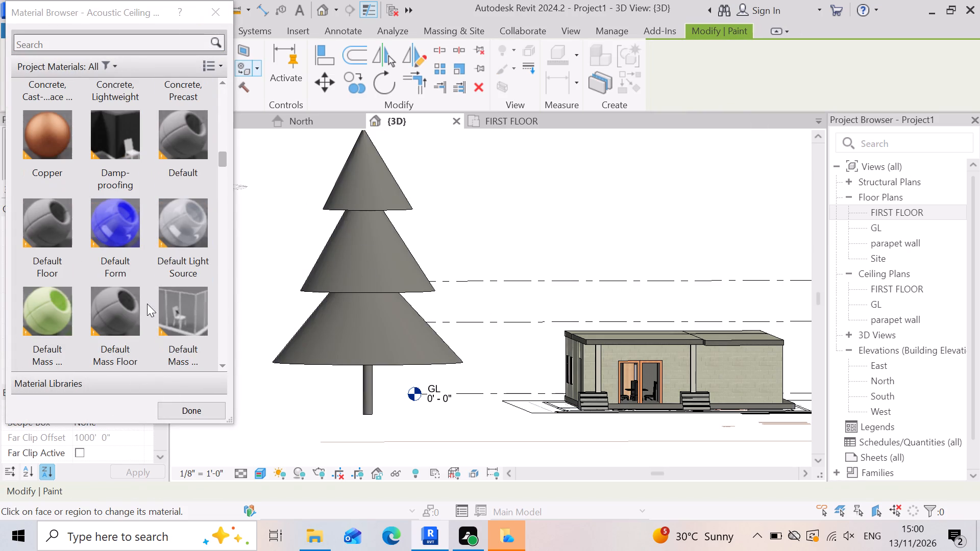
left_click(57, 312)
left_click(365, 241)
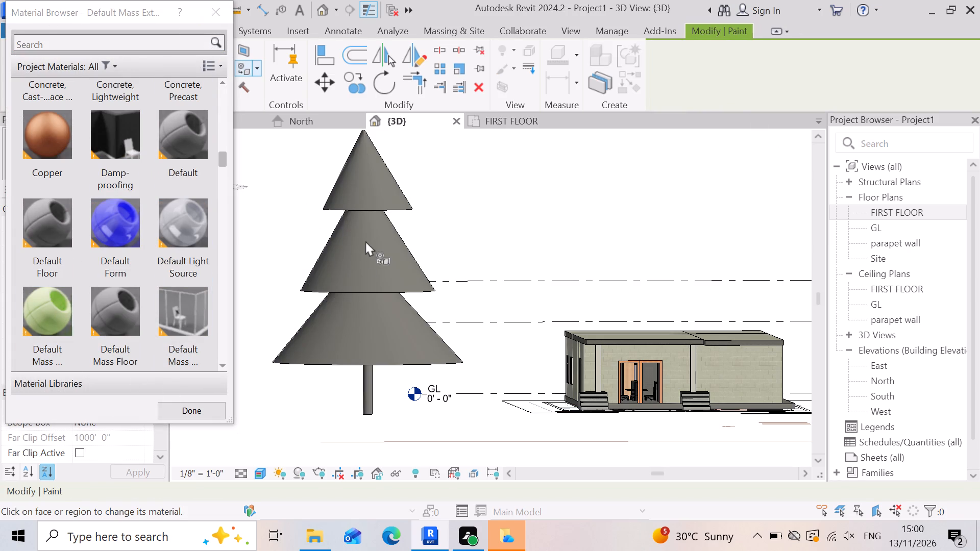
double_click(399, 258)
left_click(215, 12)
Open the placed spruce's family for editing from the 3D view and load it back into the project.
left_click(352, 188)
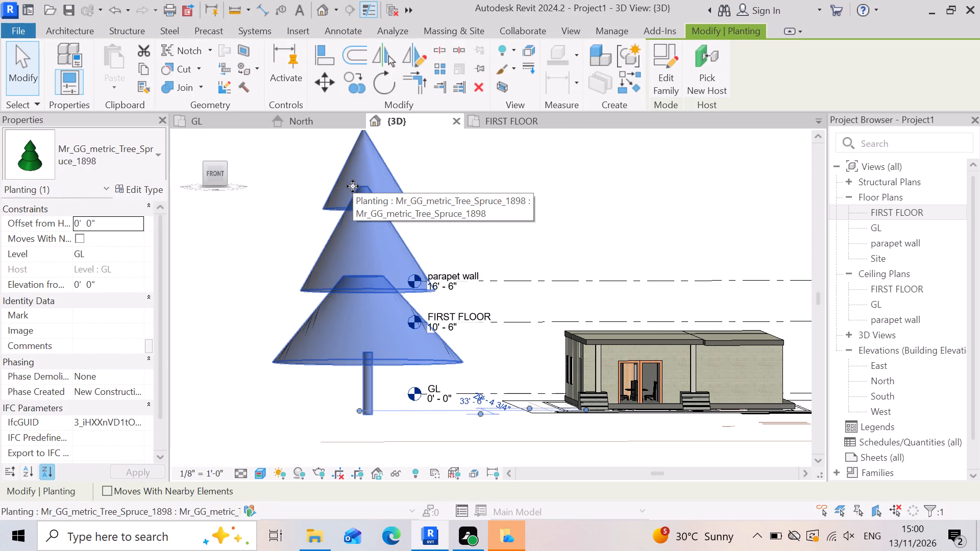
left_click(673, 64)
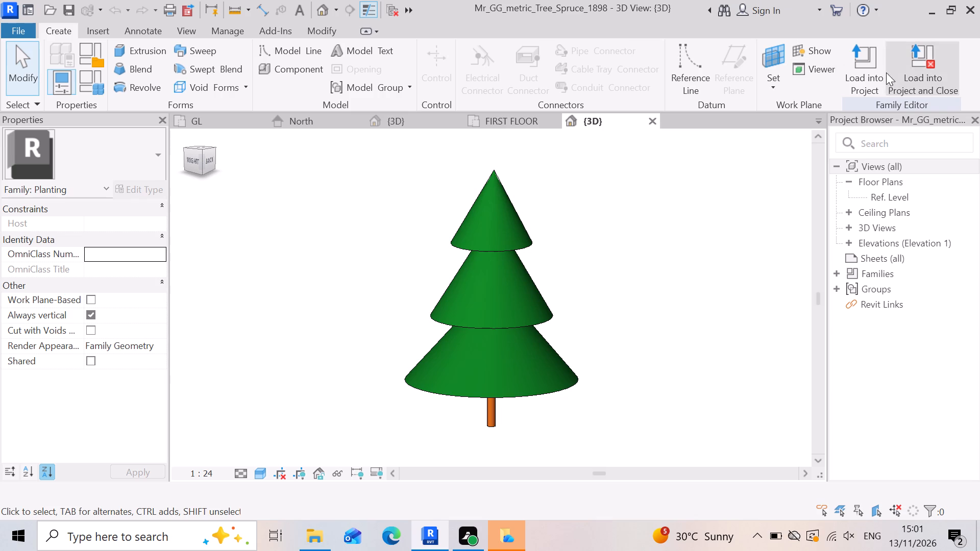
left_click(869, 63)
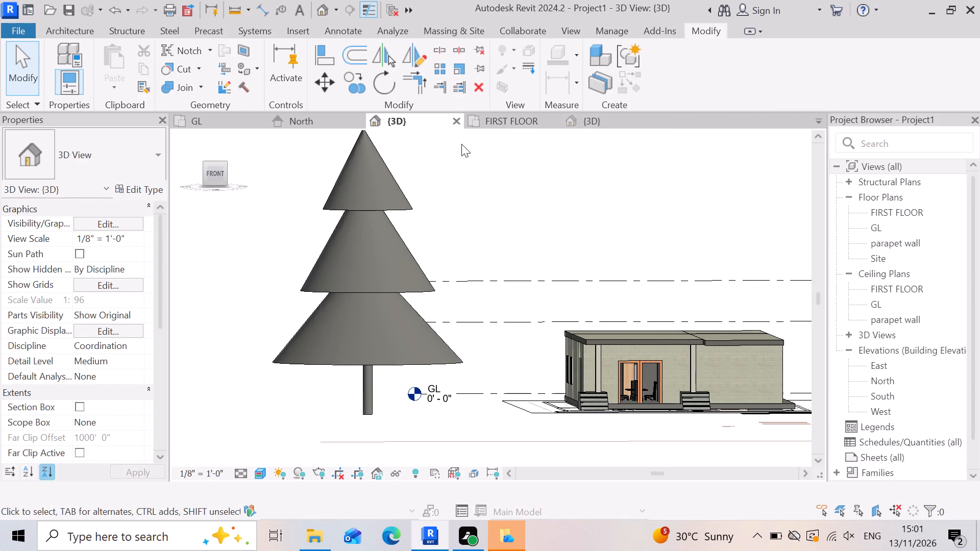
Return to the open spruce family and examine its foliage and trunk colours, ending on the project's GL plan.
left_click(527, 121)
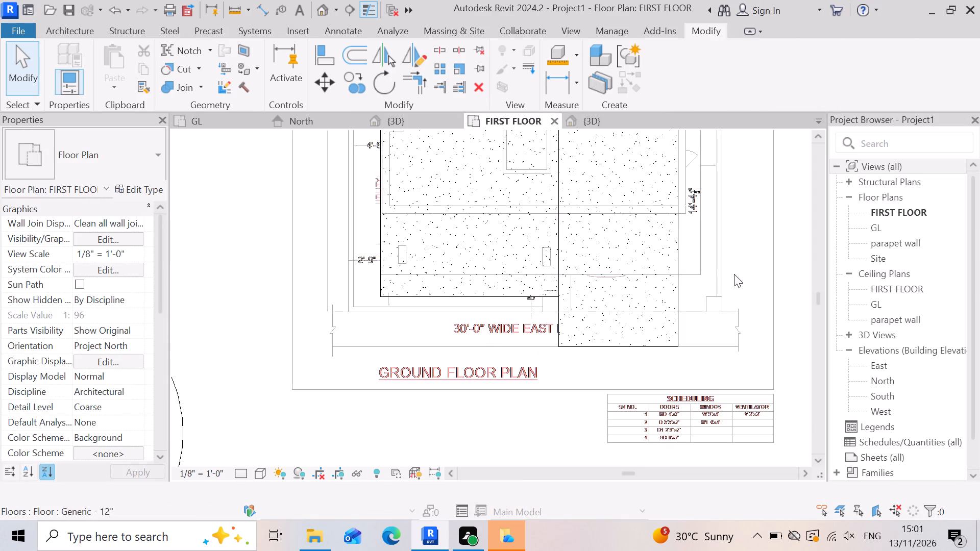
left_click(622, 124)
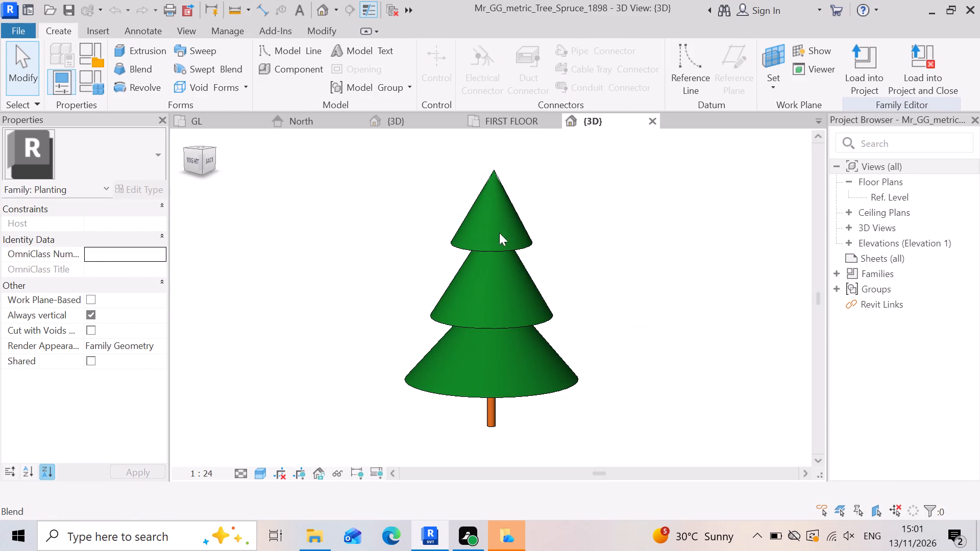
scroll(472, 247, "down", 10)
scroll(460, 270, "up", 2)
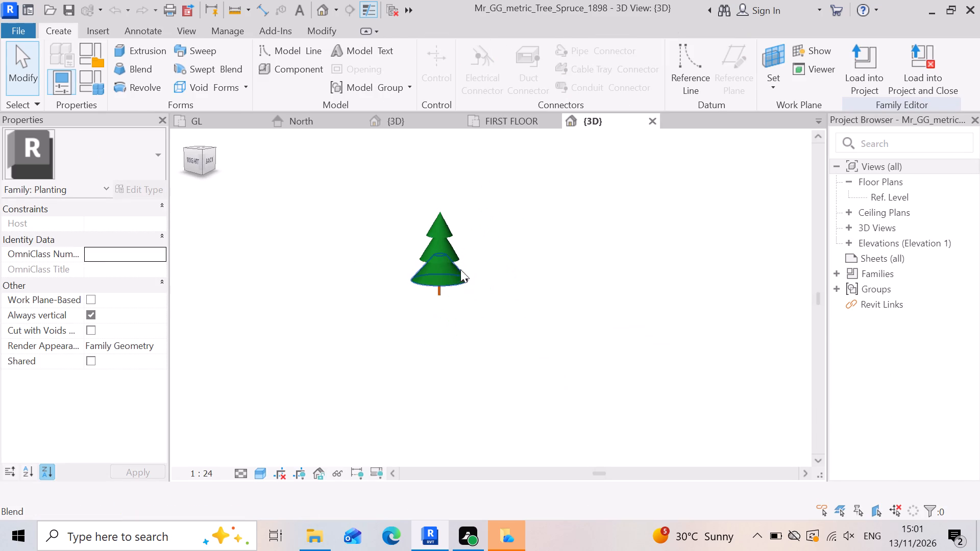
scroll(460, 269, "up", 5)
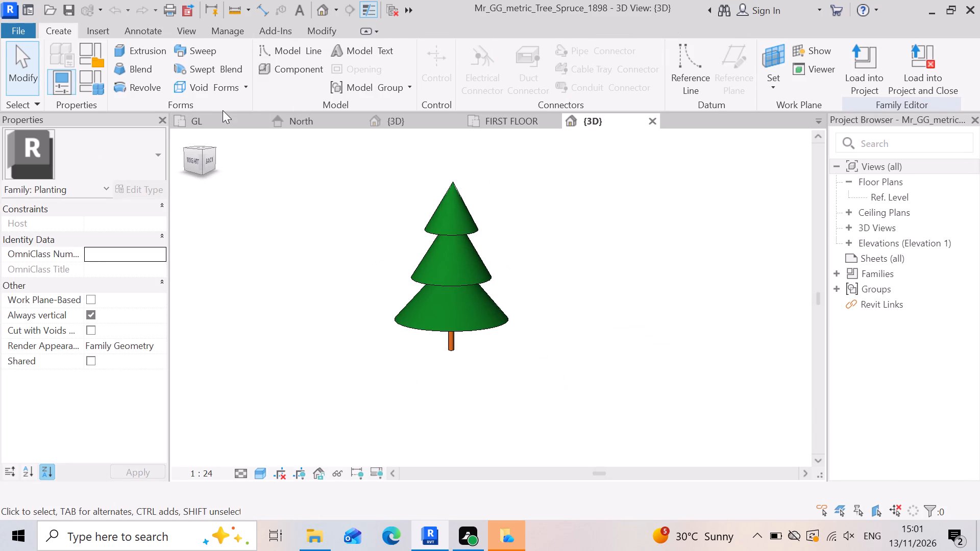
left_click(222, 110)
left_click(210, 122)
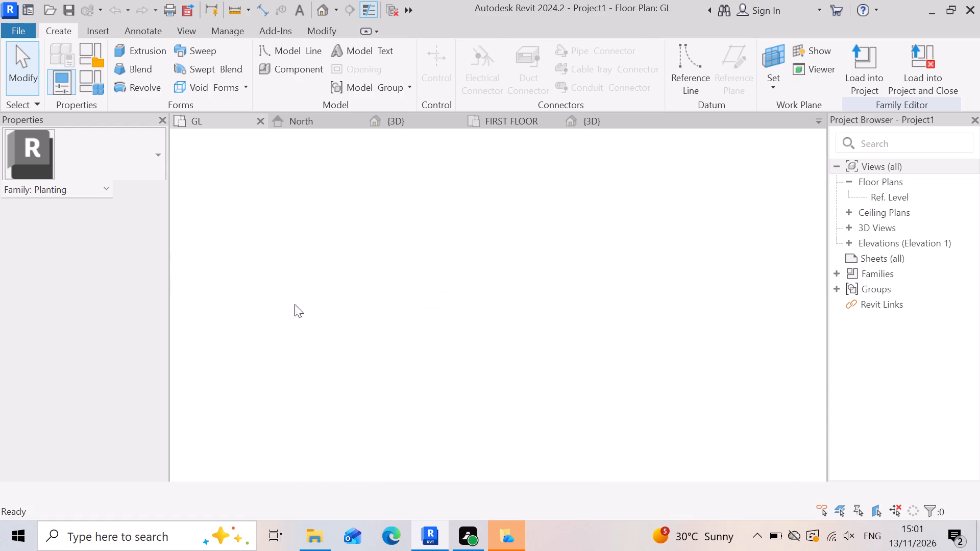
Open the spruce's family from the GL plan, examine its cones up close, and close it without saving.
left_click(281, 312)
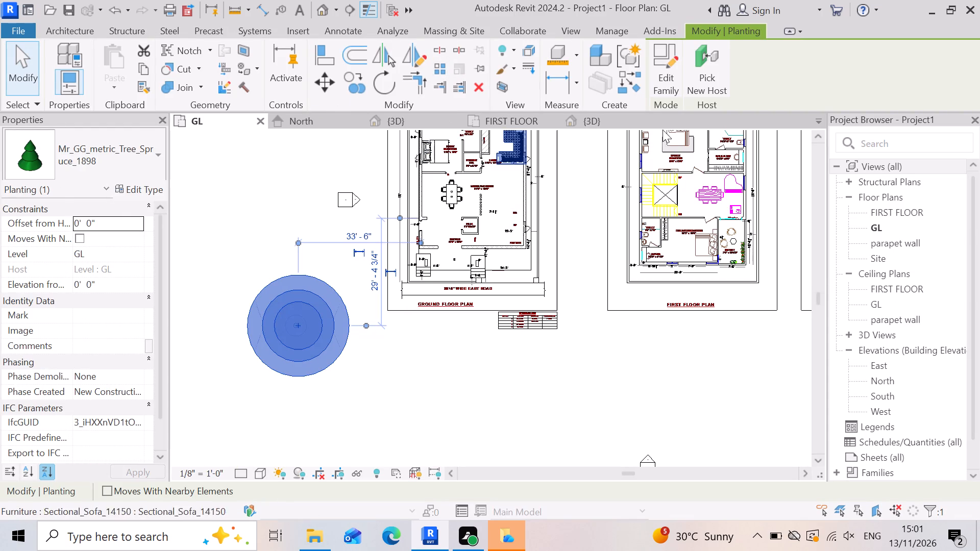
left_click(663, 56)
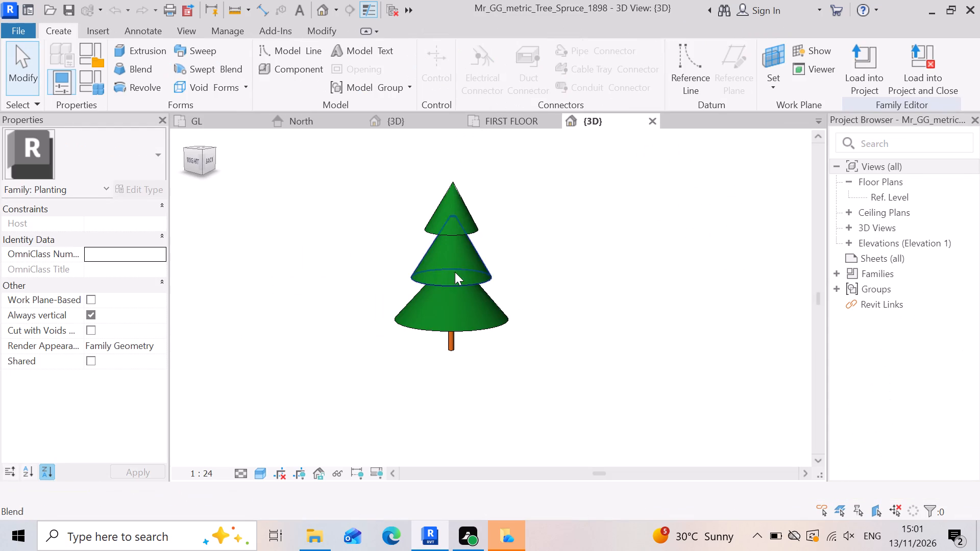
scroll(446, 160, "up", 3)
scroll(360, 141, "up", 3)
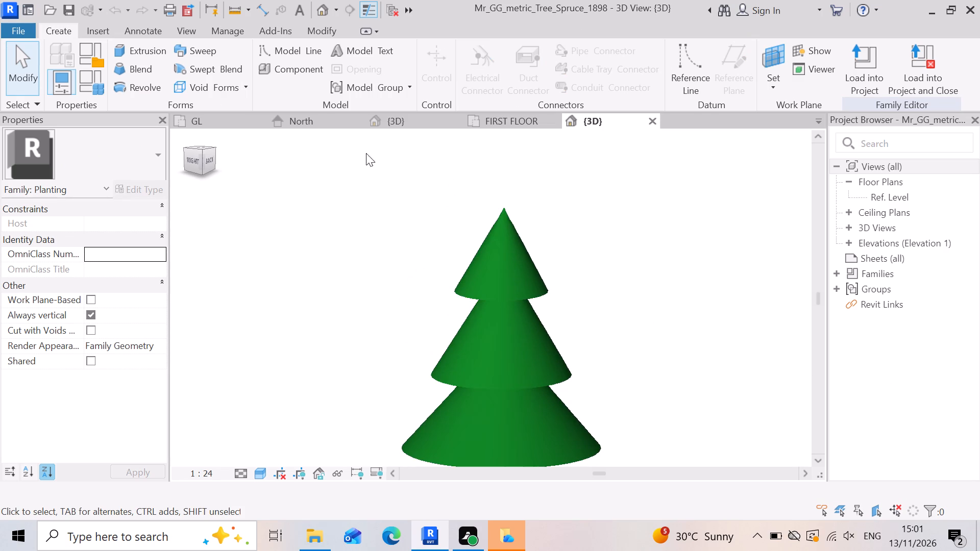
left_click(649, 120)
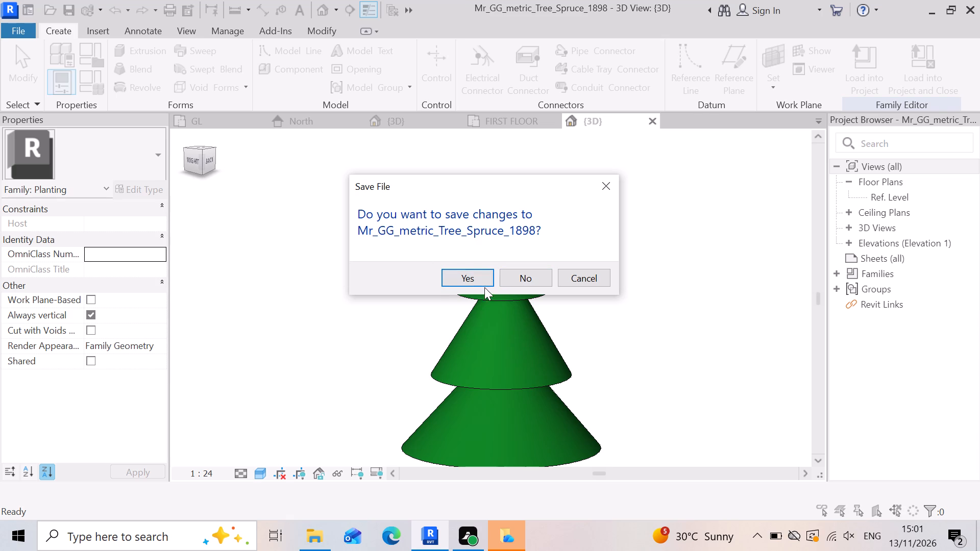
left_click(525, 281)
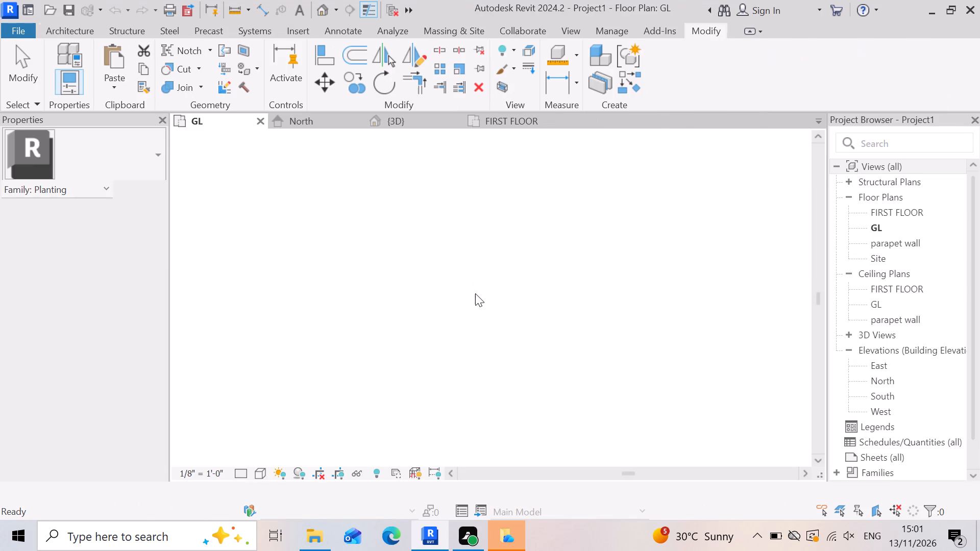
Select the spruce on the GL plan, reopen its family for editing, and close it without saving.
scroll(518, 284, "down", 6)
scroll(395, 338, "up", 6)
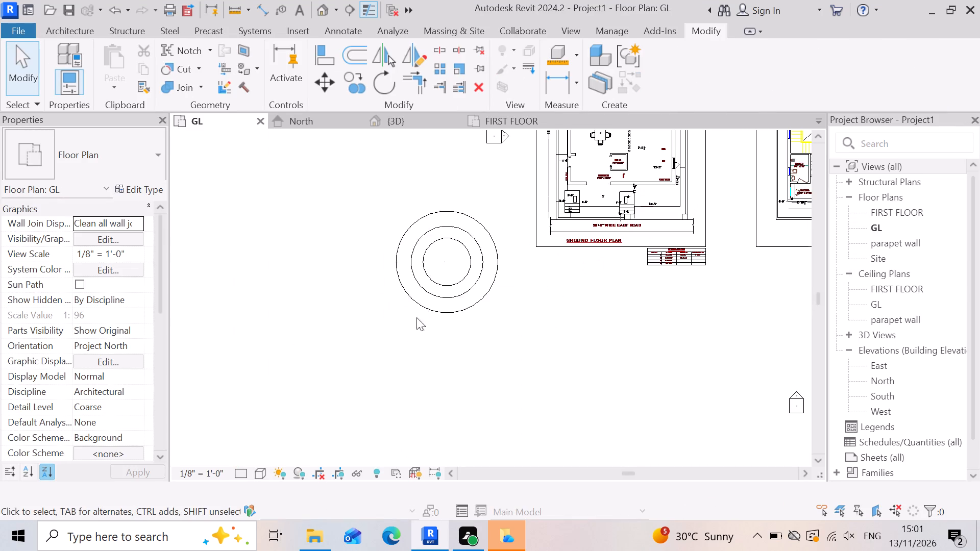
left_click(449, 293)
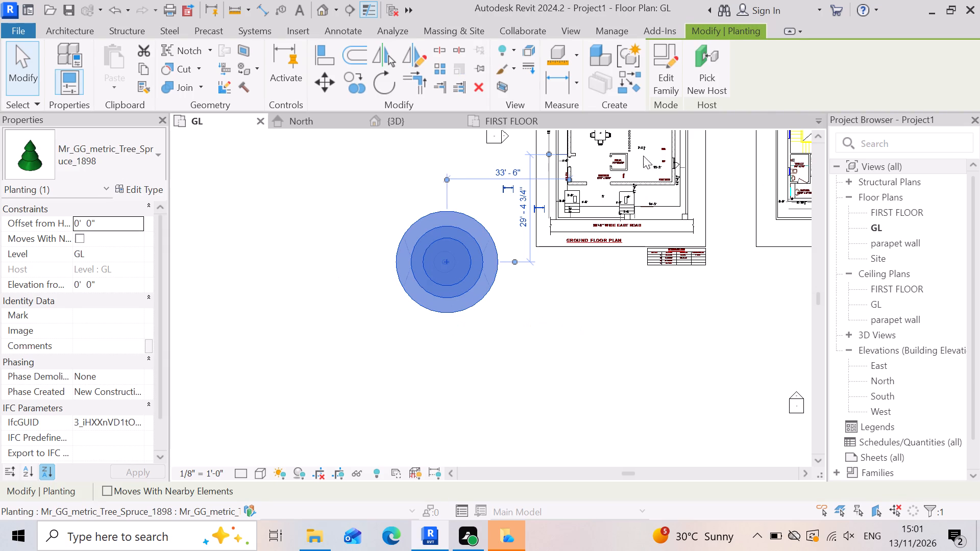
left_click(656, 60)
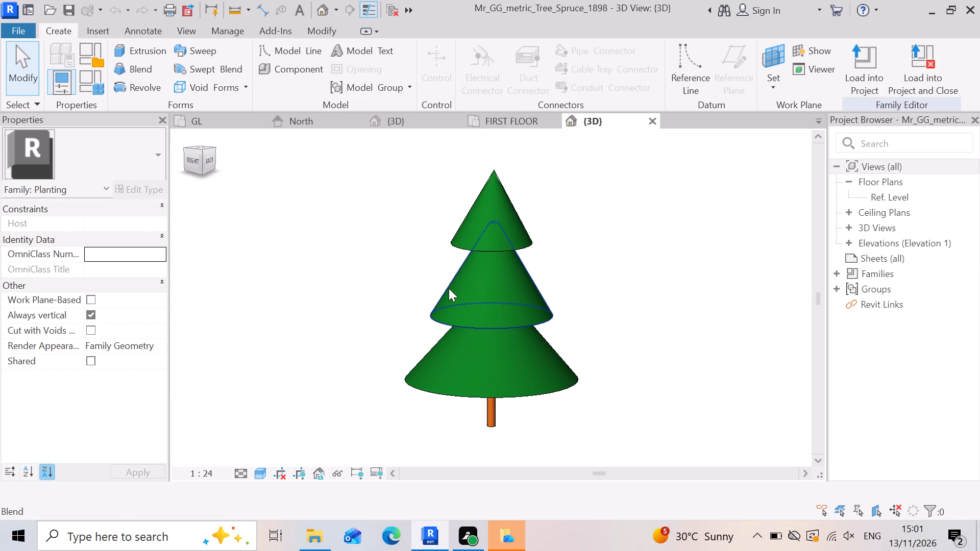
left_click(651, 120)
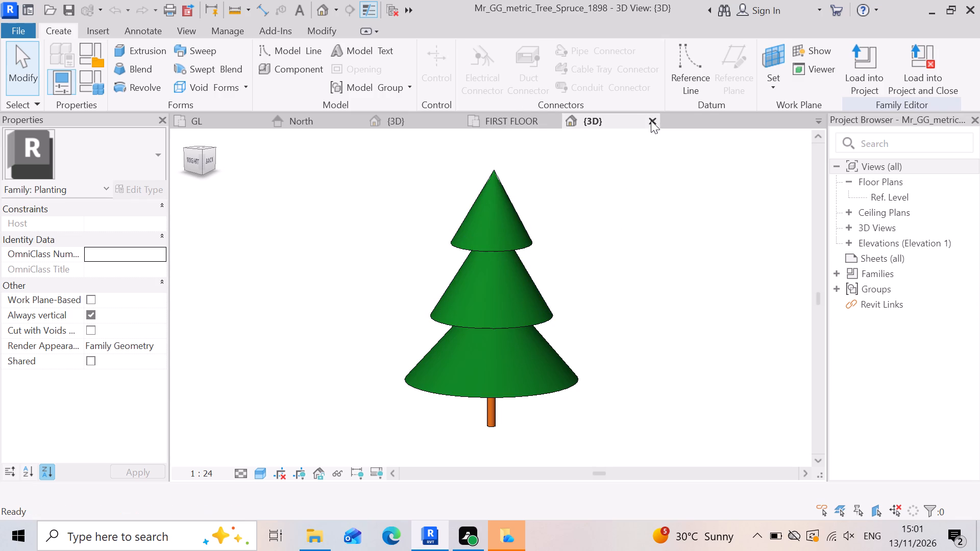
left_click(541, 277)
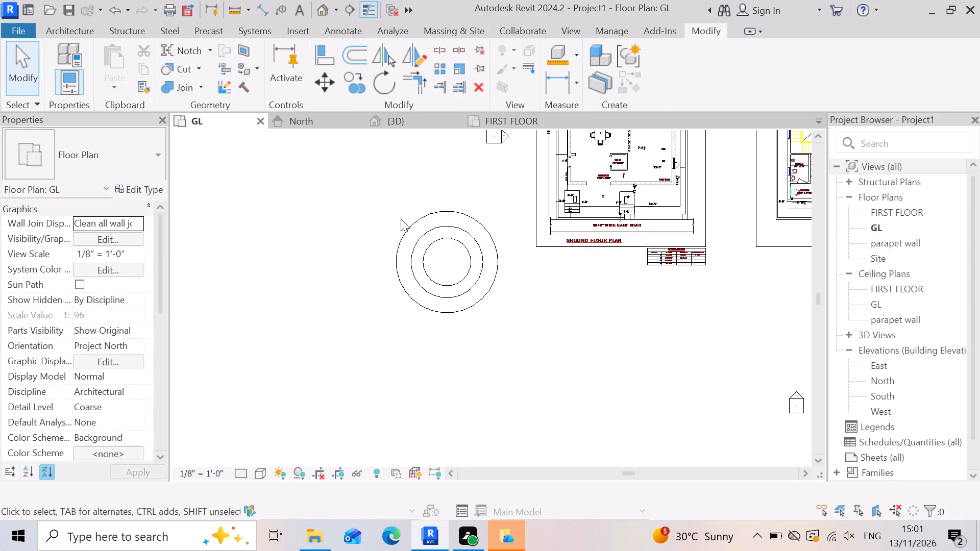
Select the spruce in the project's 3D view and open its family for editing.
left_click(416, 123)
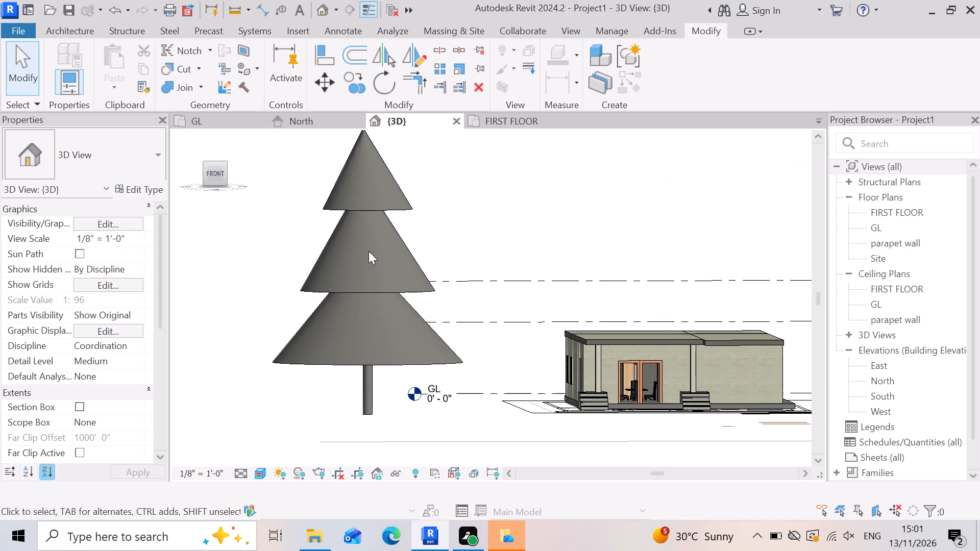
left_click(364, 266)
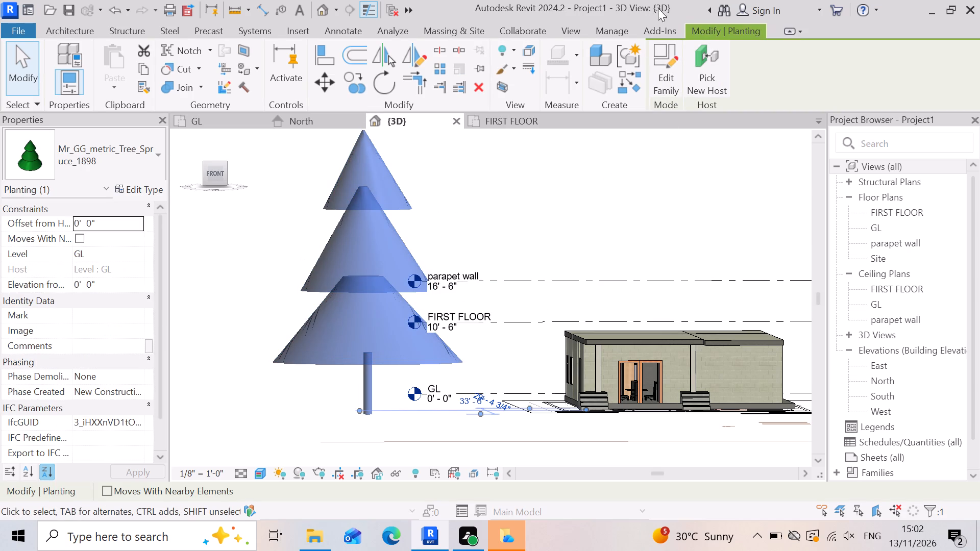
left_click(663, 44)
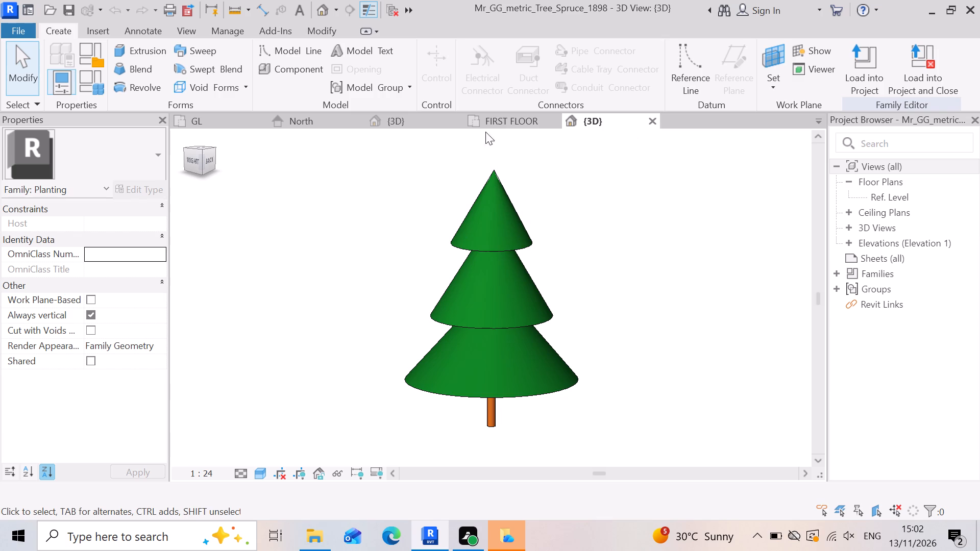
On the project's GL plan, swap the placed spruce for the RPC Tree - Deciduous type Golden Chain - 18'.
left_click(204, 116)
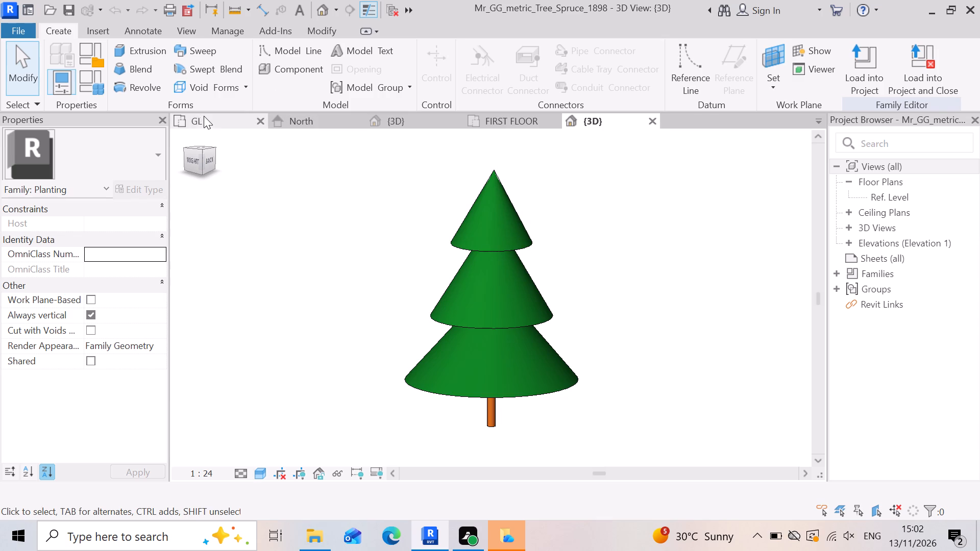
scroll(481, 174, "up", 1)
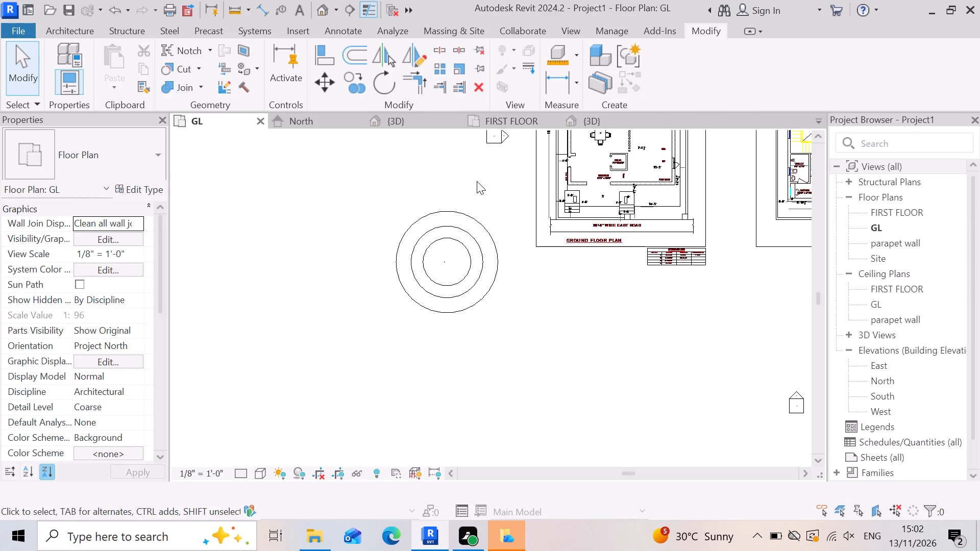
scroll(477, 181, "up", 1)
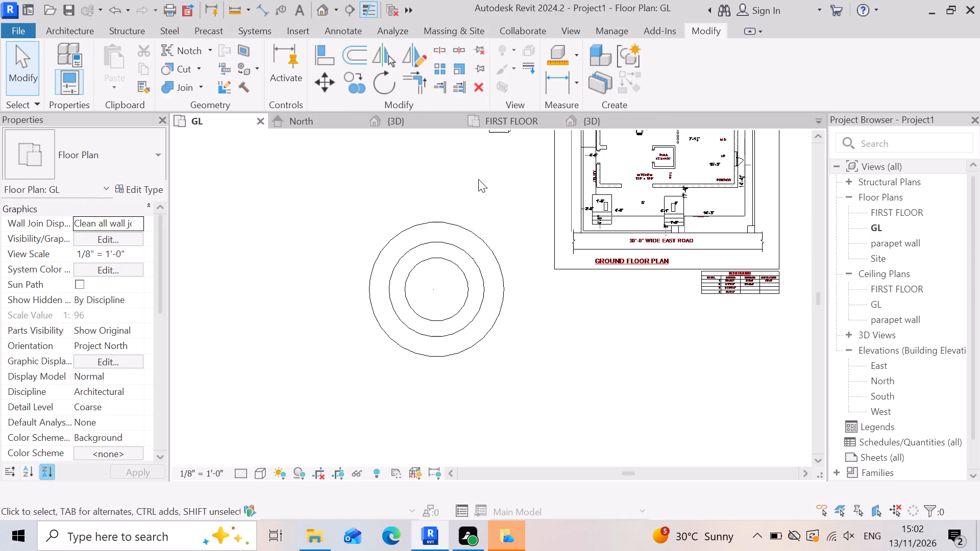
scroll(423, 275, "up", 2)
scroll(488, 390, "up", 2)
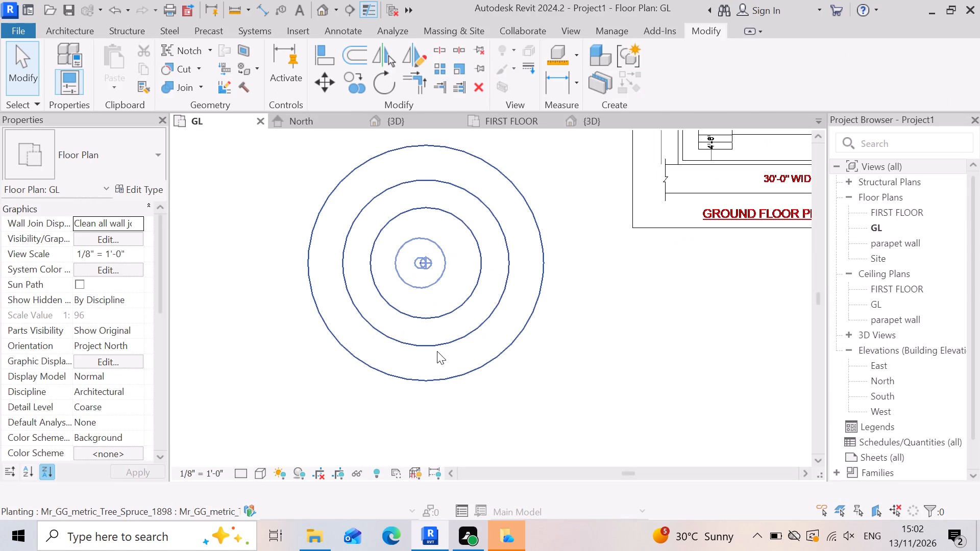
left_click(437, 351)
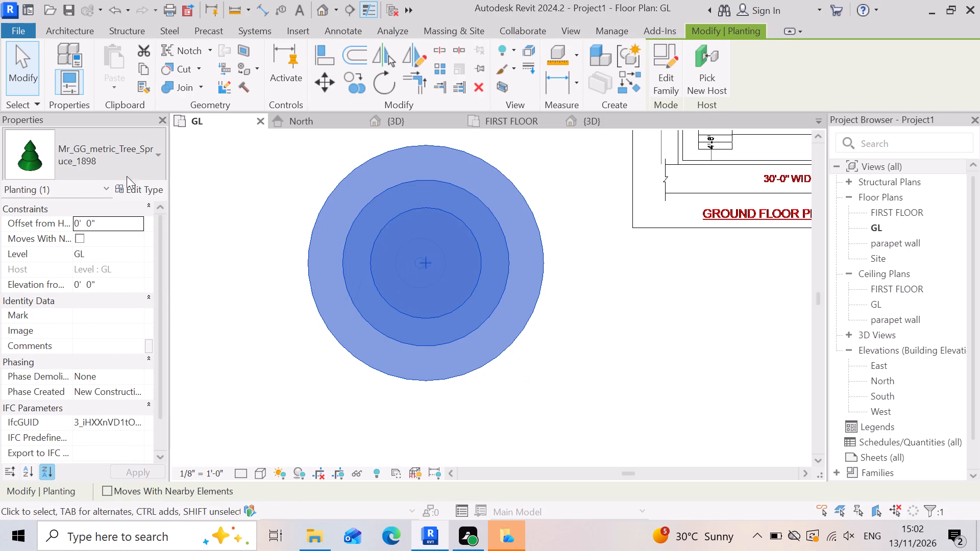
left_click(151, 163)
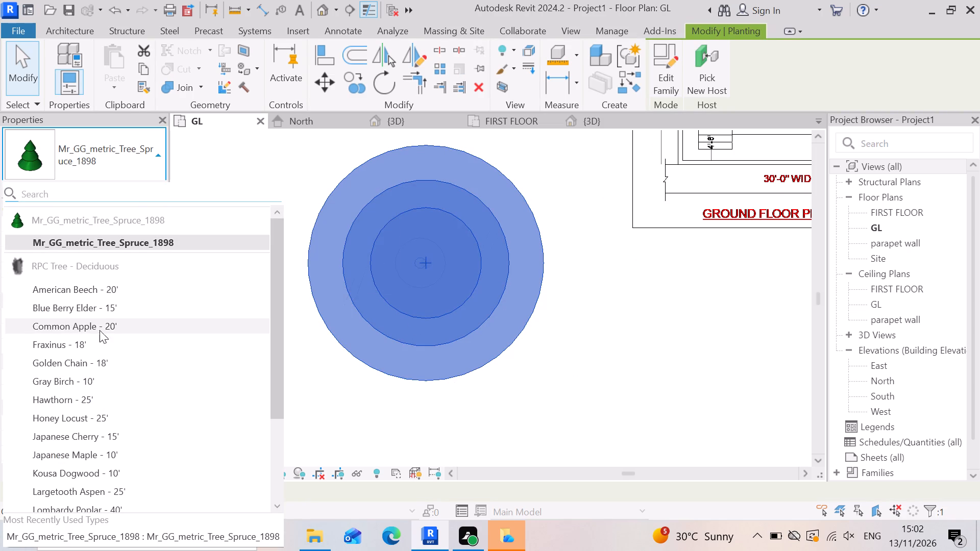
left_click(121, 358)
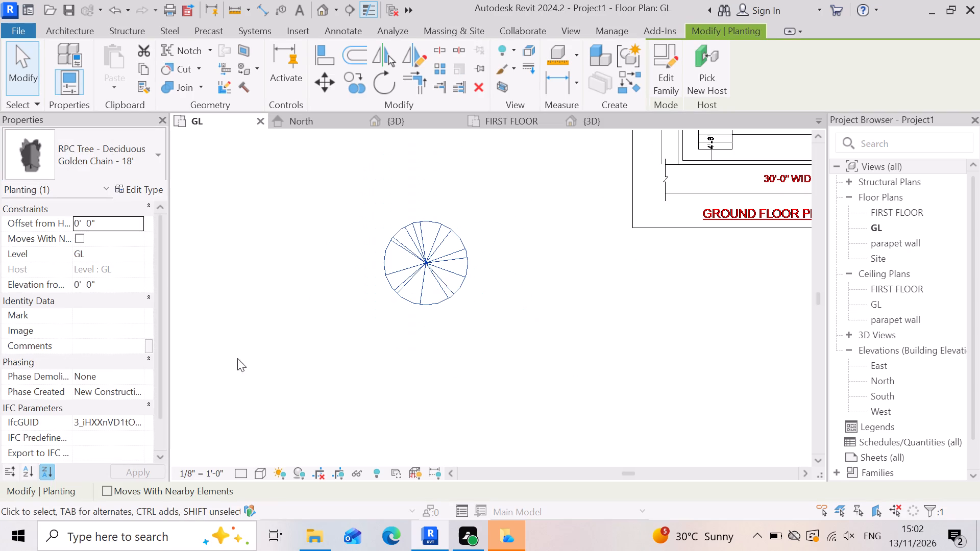
Examine the Golden Chain tree's foliage and trunk beside the house in the project's 3D view.
left_click(413, 114)
scroll(471, 243, "up", 1)
scroll(475, 236, "down", 5)
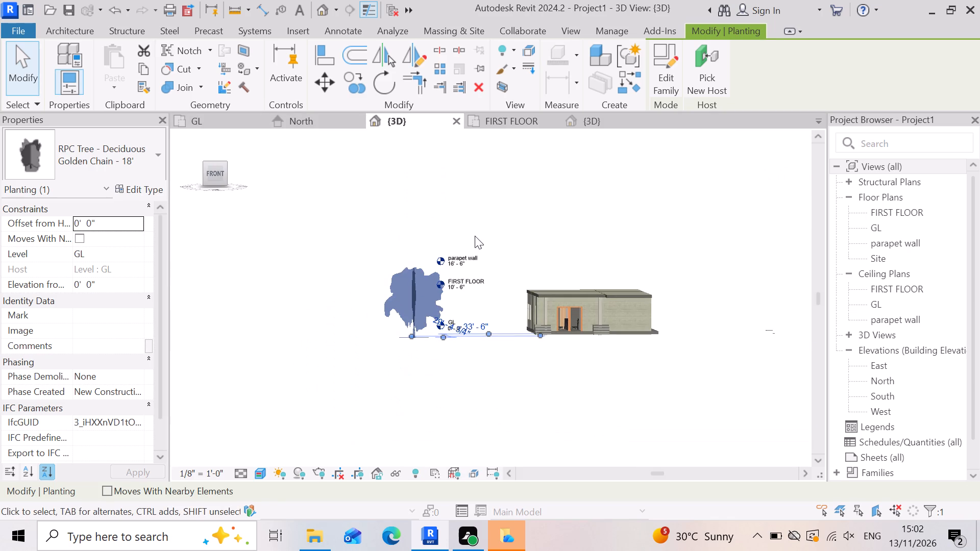
left_click(385, 383)
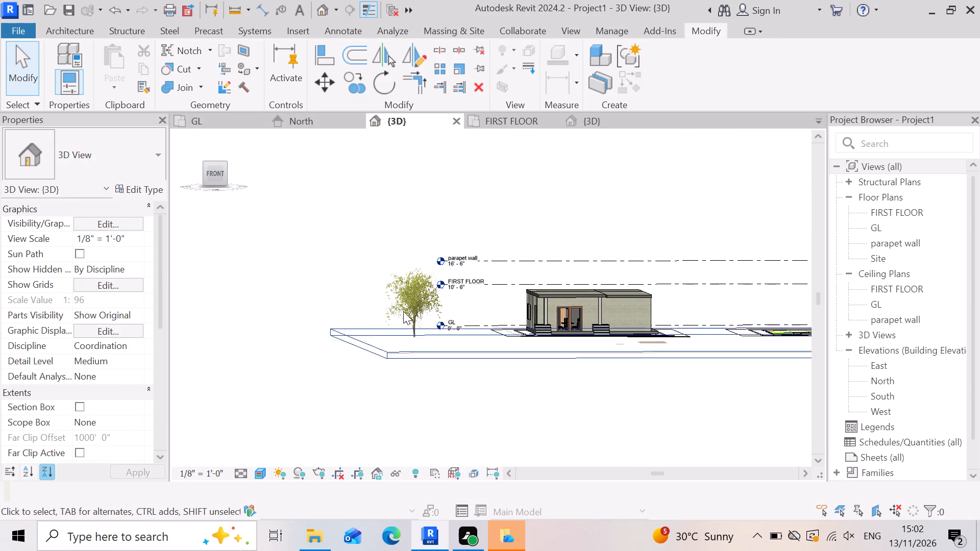
scroll(417, 287, "up", 6)
scroll(459, 352, "up", 3)
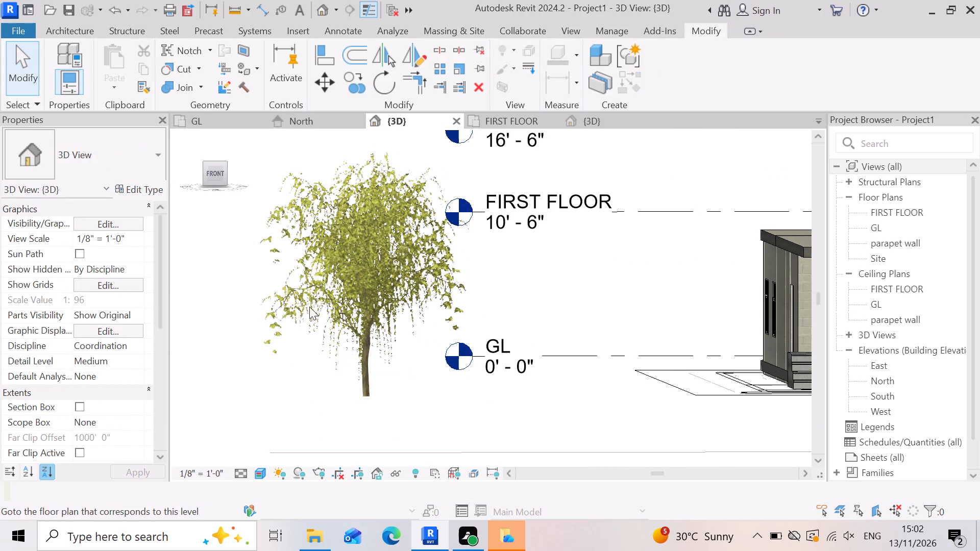
scroll(352, 310, "up", 5)
scroll(401, 352, "down", 4)
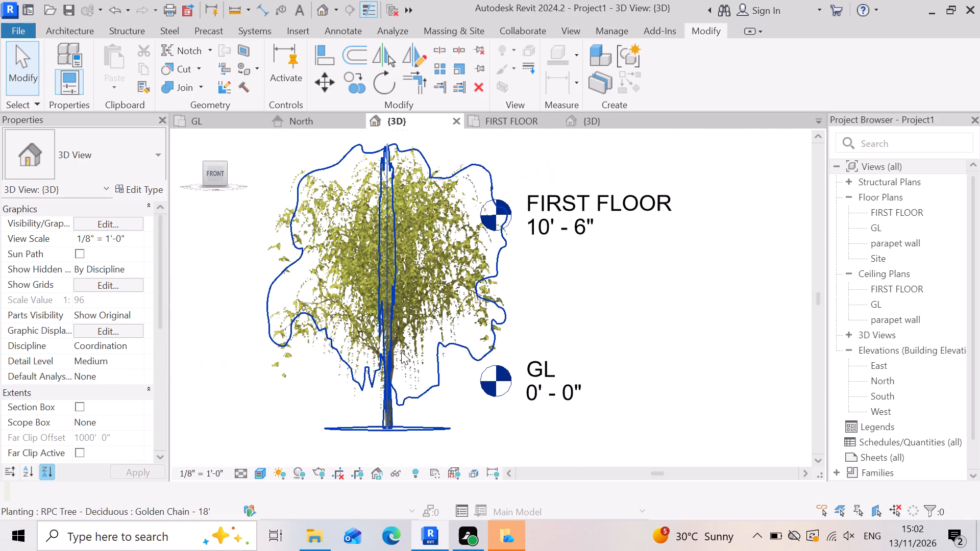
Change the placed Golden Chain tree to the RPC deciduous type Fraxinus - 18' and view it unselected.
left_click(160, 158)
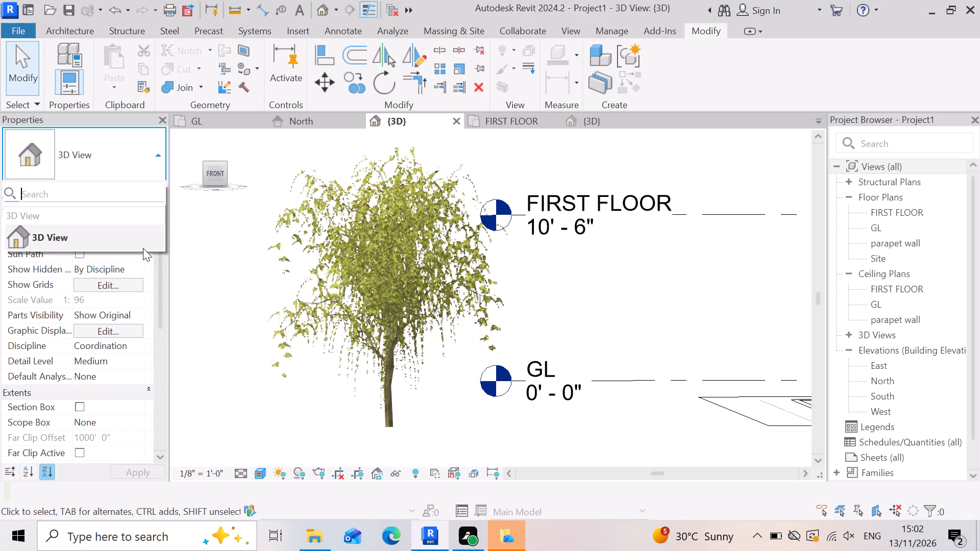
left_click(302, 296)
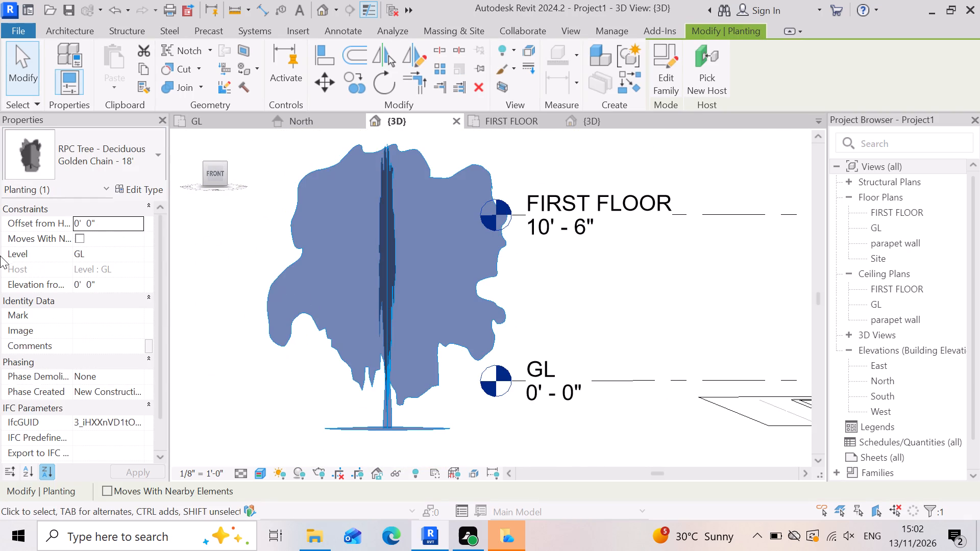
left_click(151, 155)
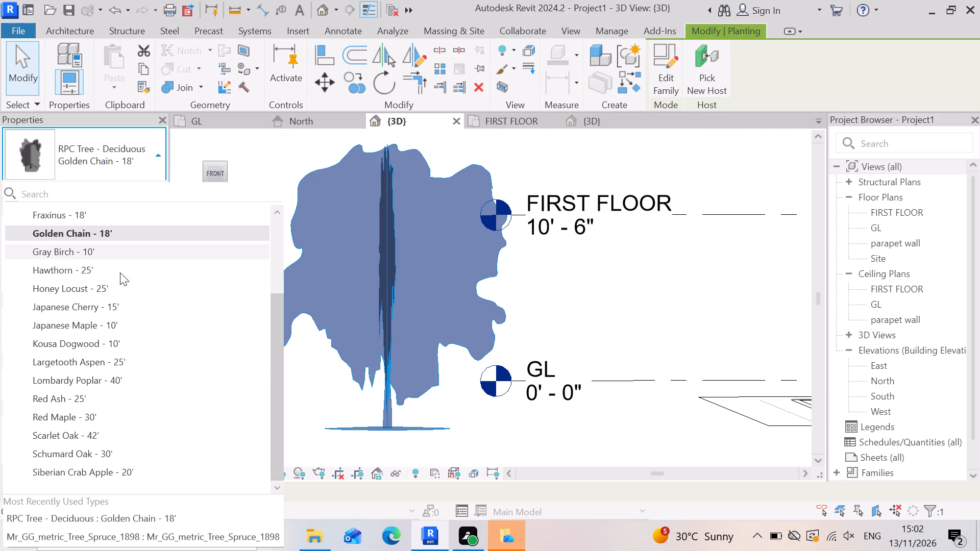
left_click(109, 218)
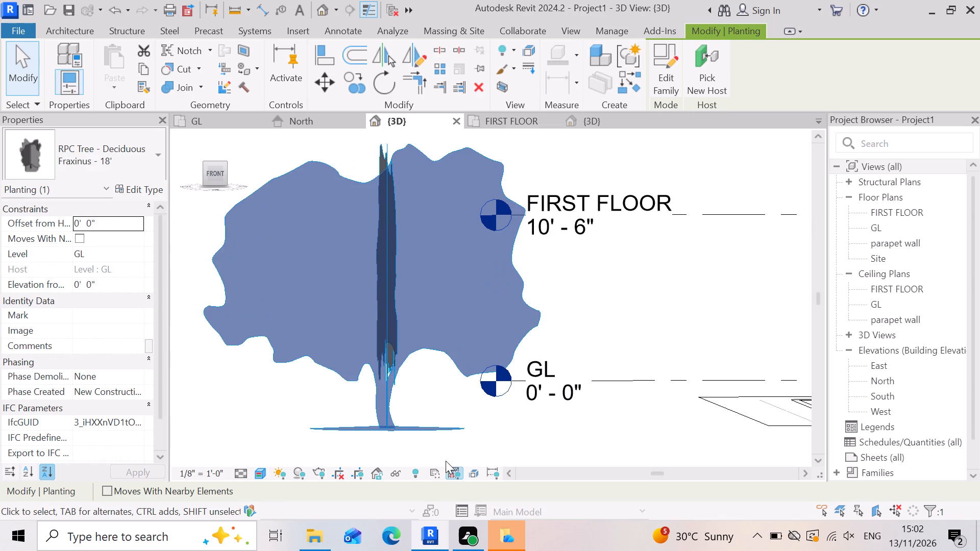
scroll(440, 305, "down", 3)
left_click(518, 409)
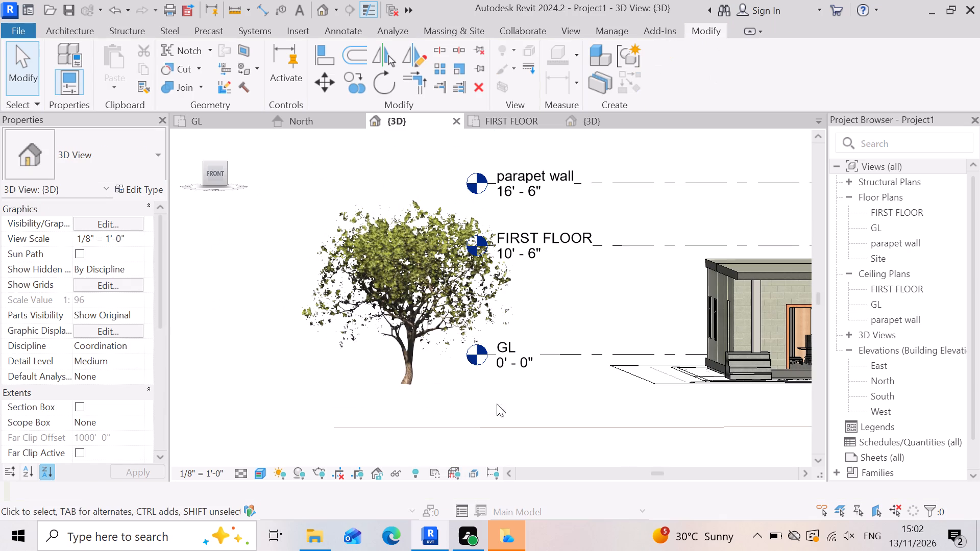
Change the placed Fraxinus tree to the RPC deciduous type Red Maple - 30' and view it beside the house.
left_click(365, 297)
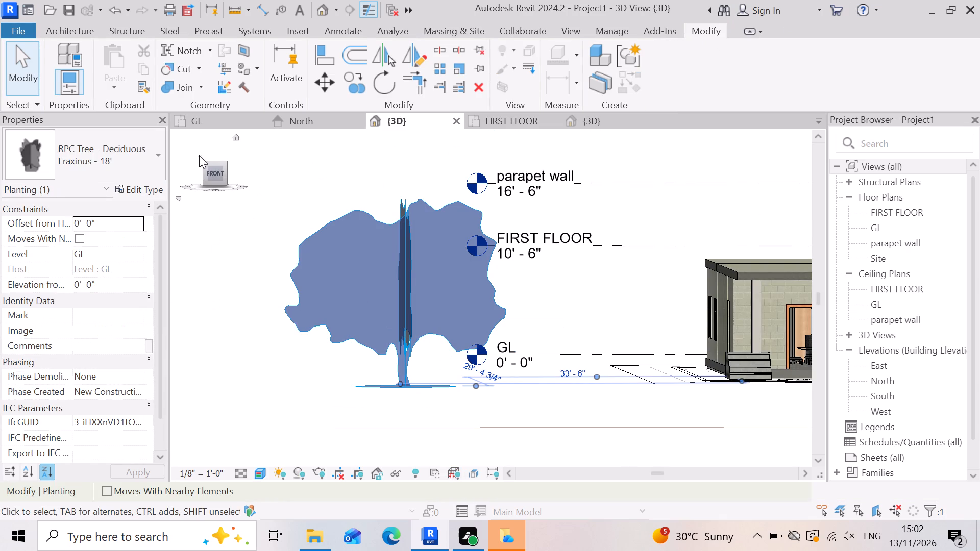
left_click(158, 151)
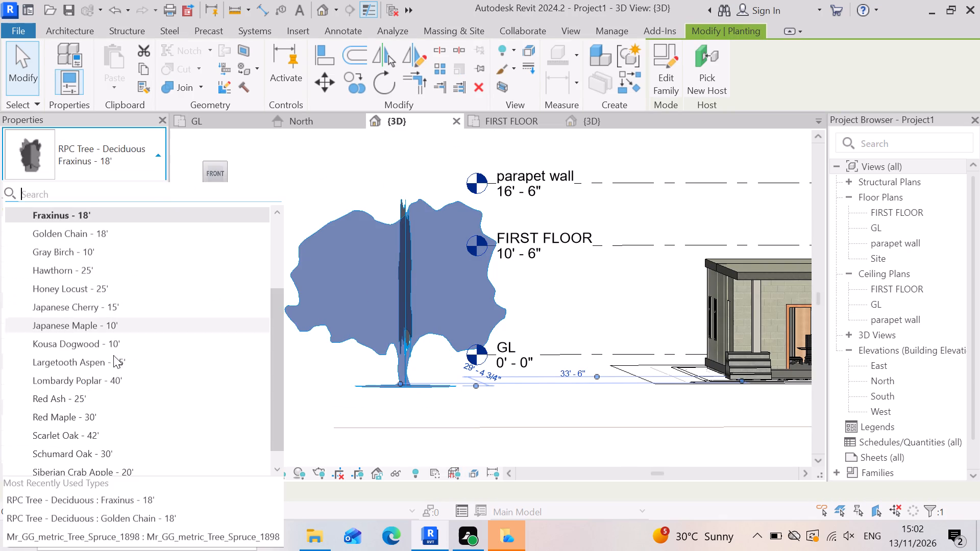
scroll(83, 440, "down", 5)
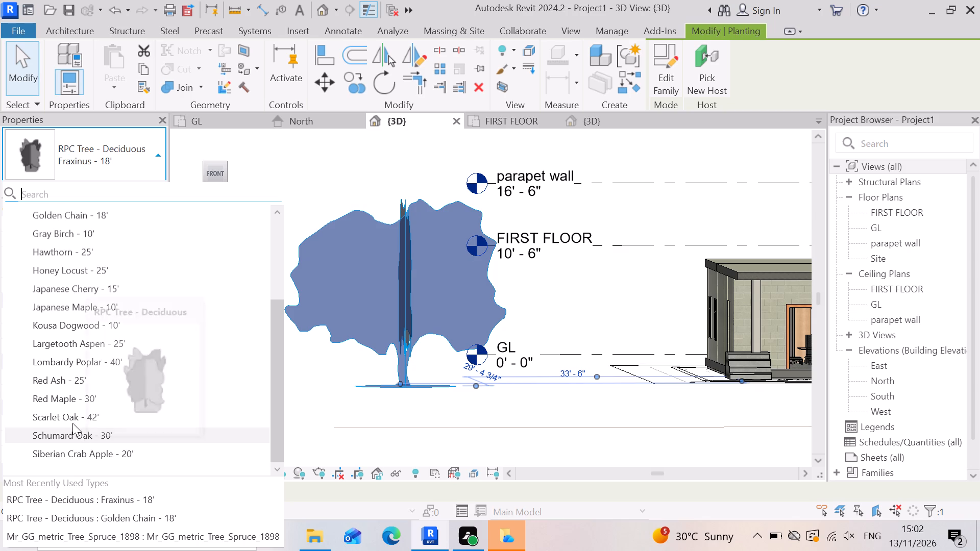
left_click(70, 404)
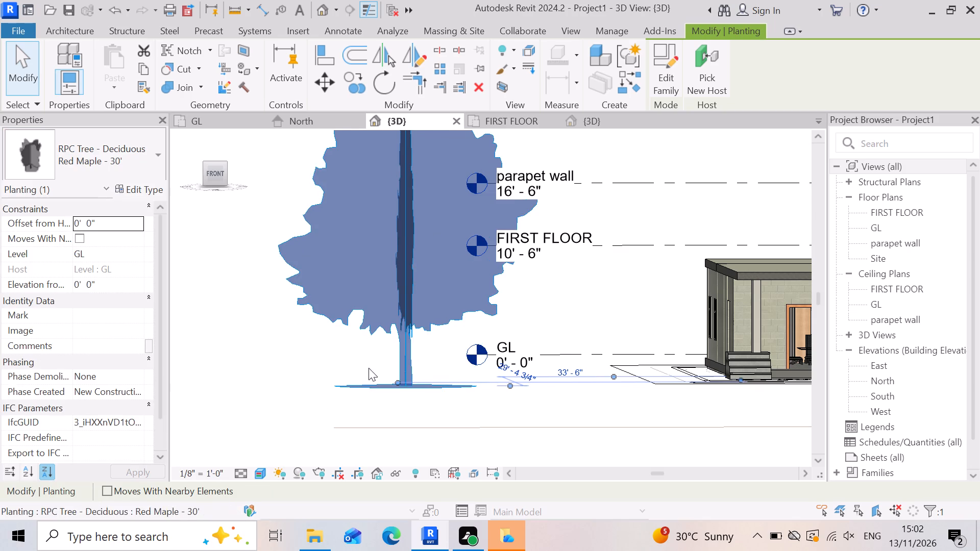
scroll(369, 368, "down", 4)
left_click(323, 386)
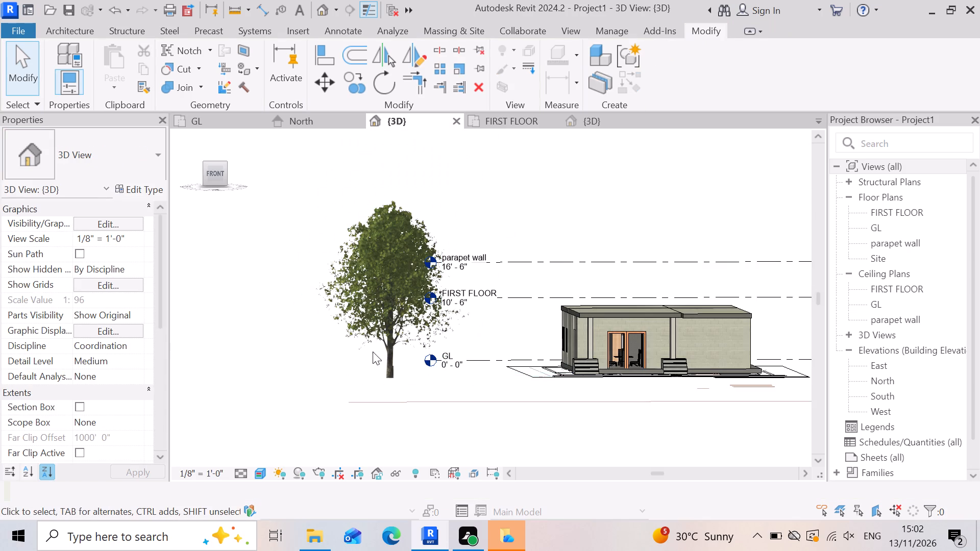
Change the placed Red Maple back to the Mr_GG_metric_Tree_Spruce_1898 type in the 3D view.
scroll(374, 350, "up", 2)
left_click(161, 158)
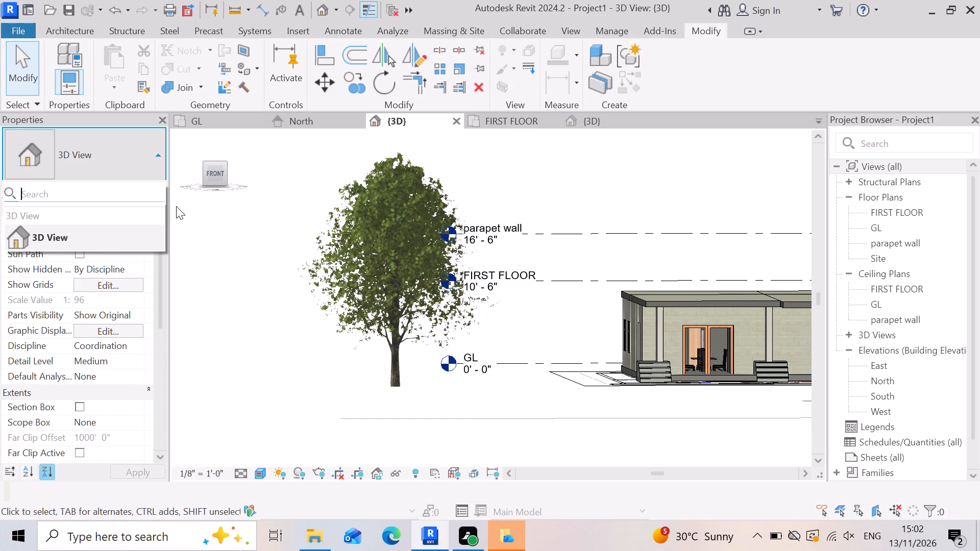
left_click(293, 316)
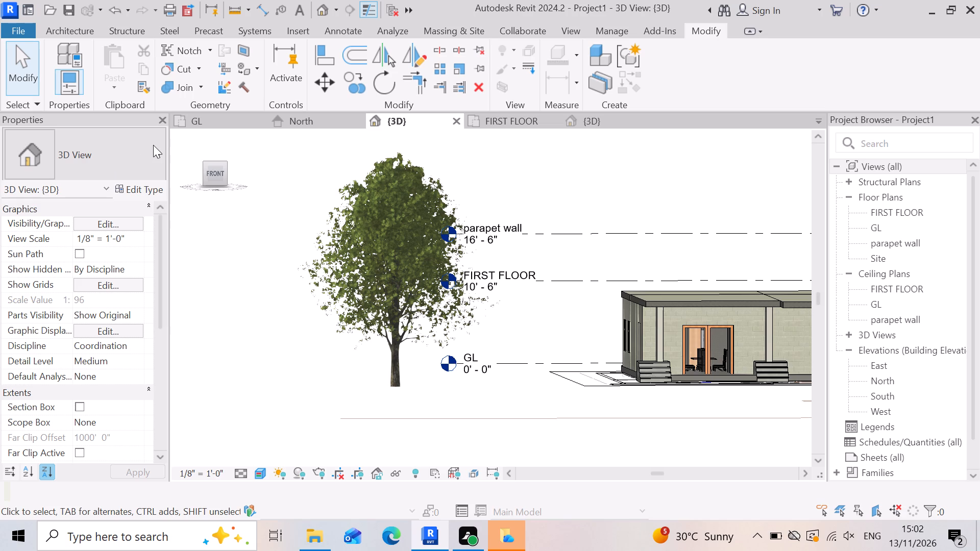
left_click(157, 153)
left_click(240, 308)
left_click(358, 269)
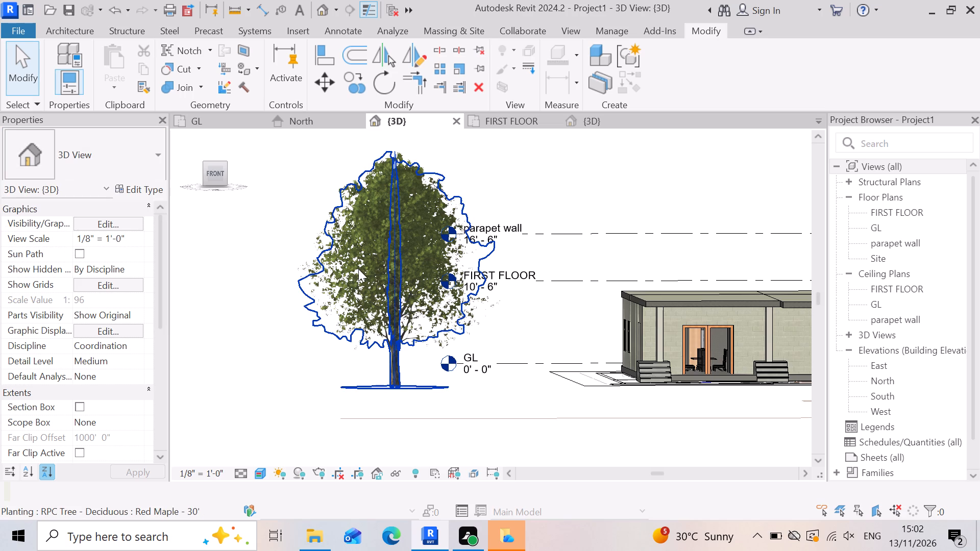
left_click(163, 155)
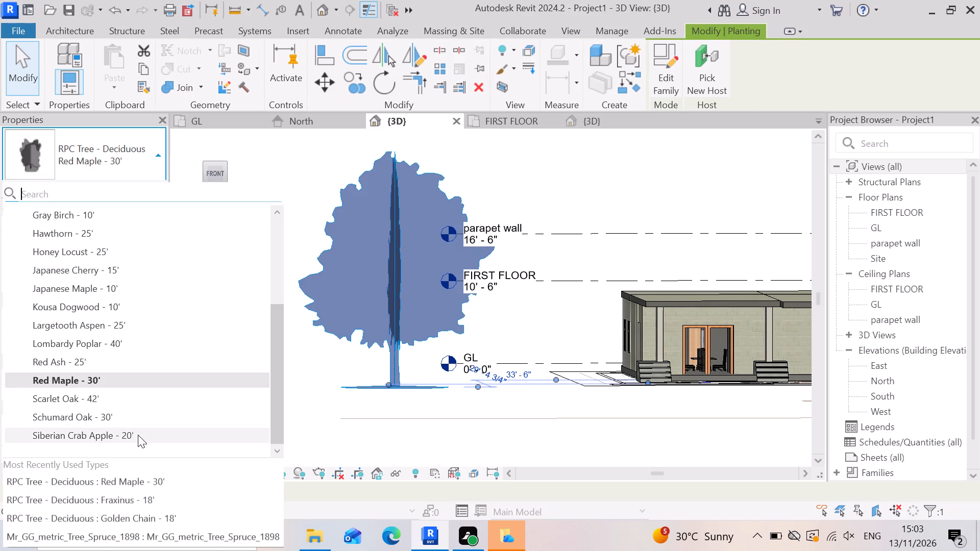
scroll(138, 435, "up", 11)
left_click(80, 224)
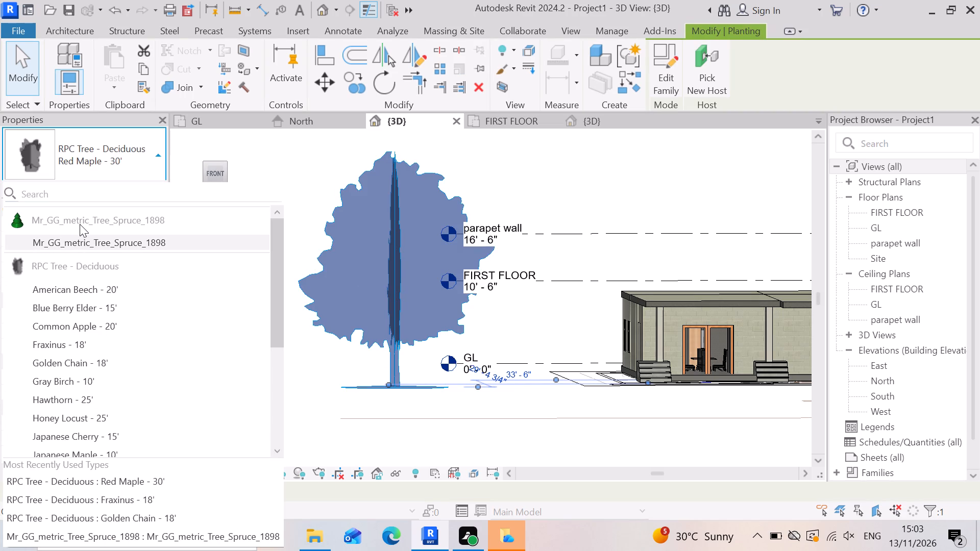
left_click(143, 245)
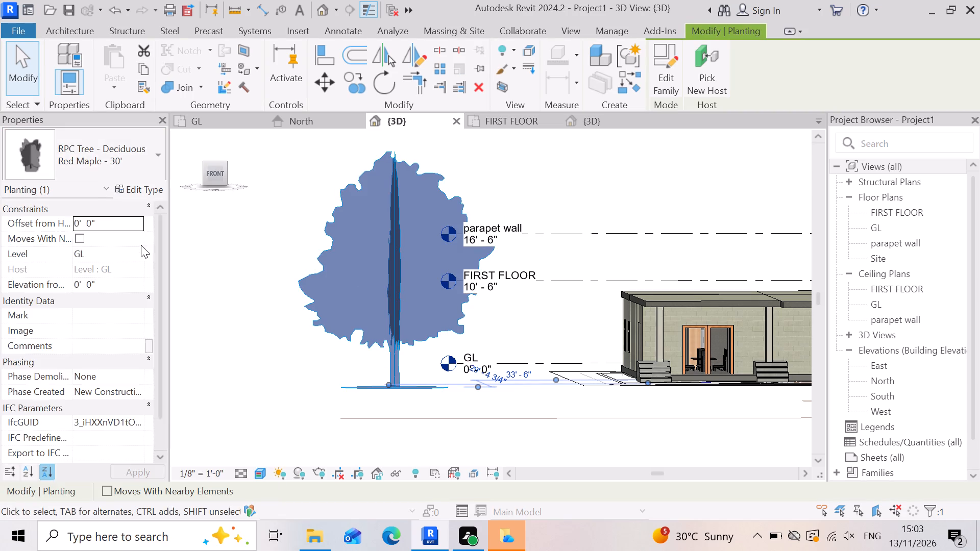
left_click(258, 382)
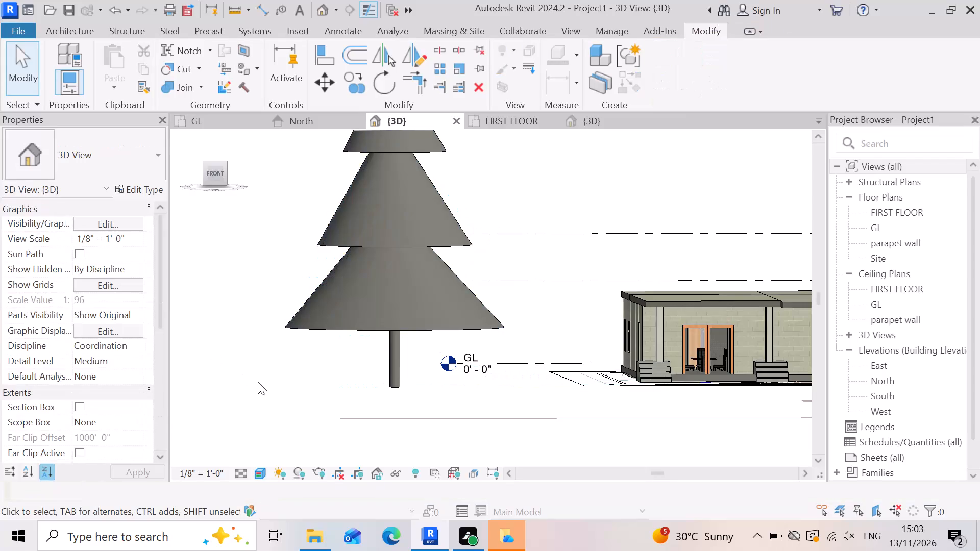
Open the placed spruce's family in the Family Editor, view its foliage and trunk, and load it back into the project.
left_click(409, 317)
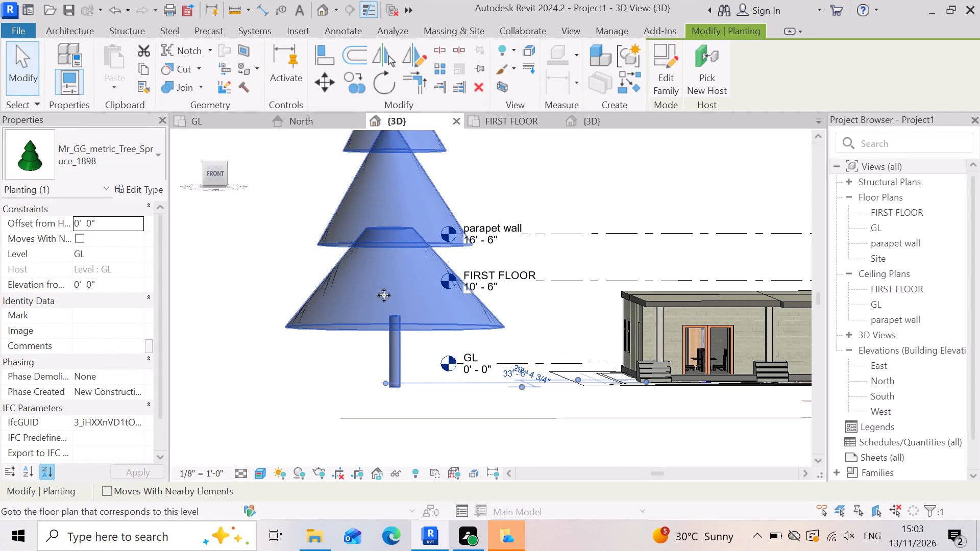
scroll(434, 293, "down", 4)
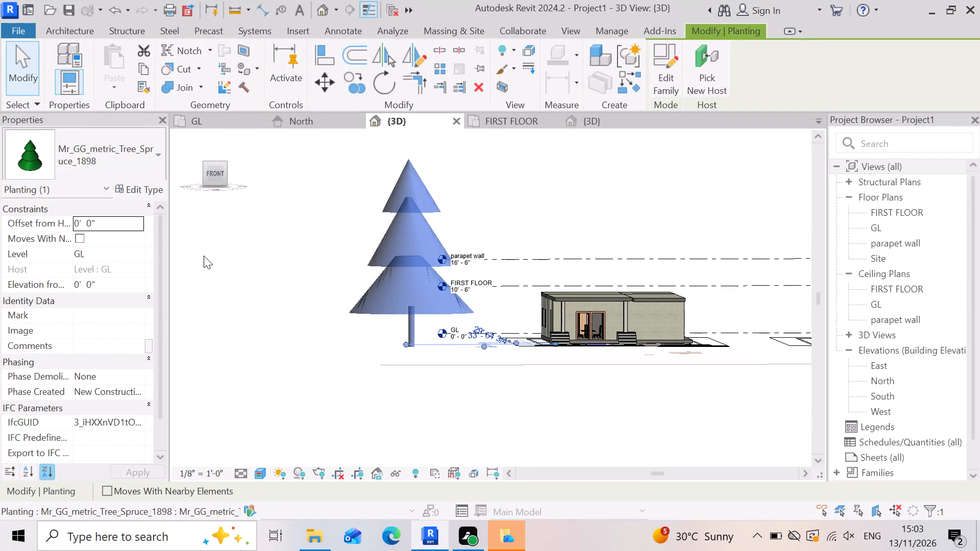
left_click(673, 66)
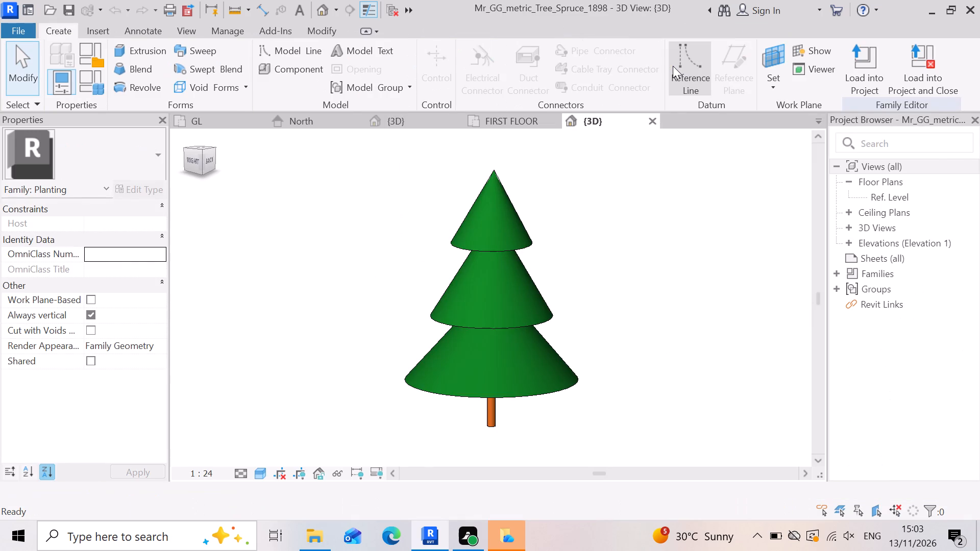
scroll(526, 398, "up", 6)
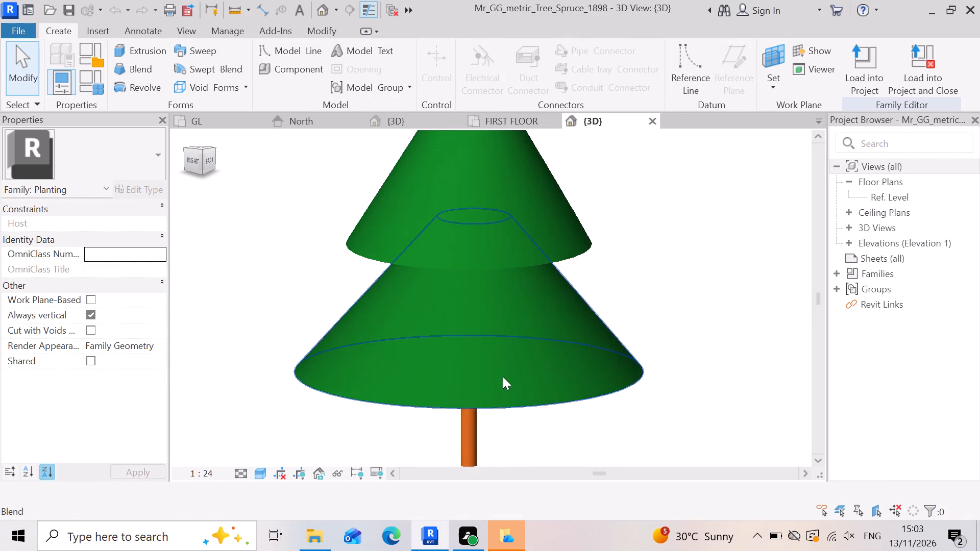
scroll(176, 409, "down", 3)
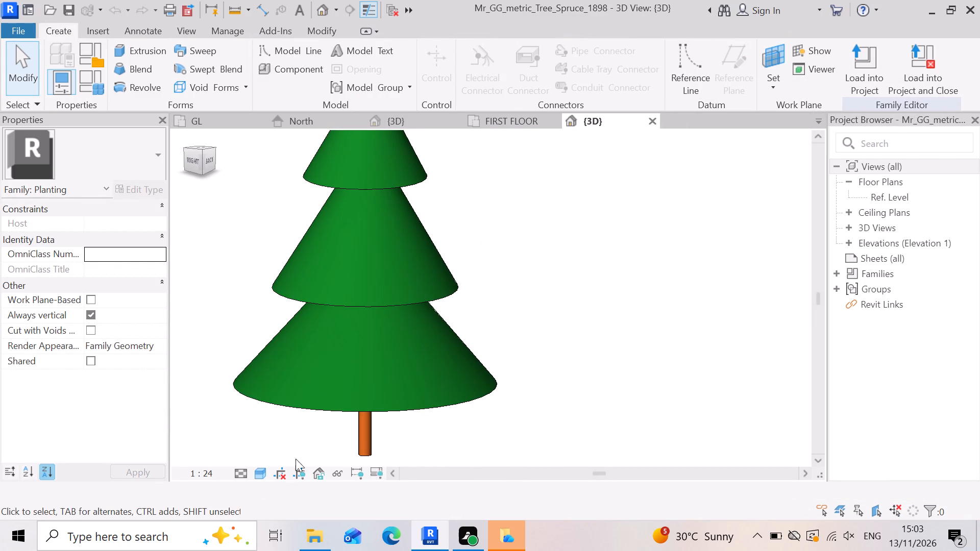
left_click(865, 79)
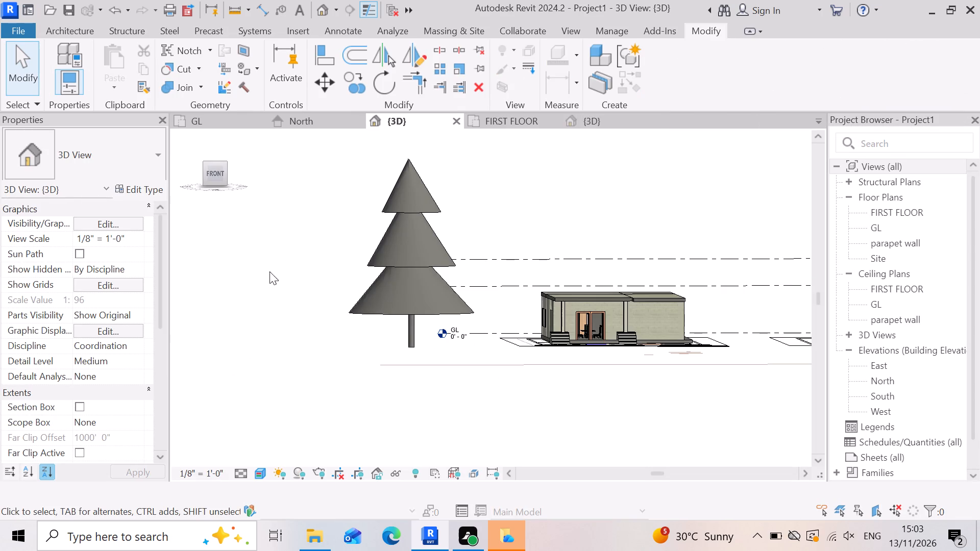
Delete the placed grey spruce tree beside the house in the 3D view.
left_click(388, 248)
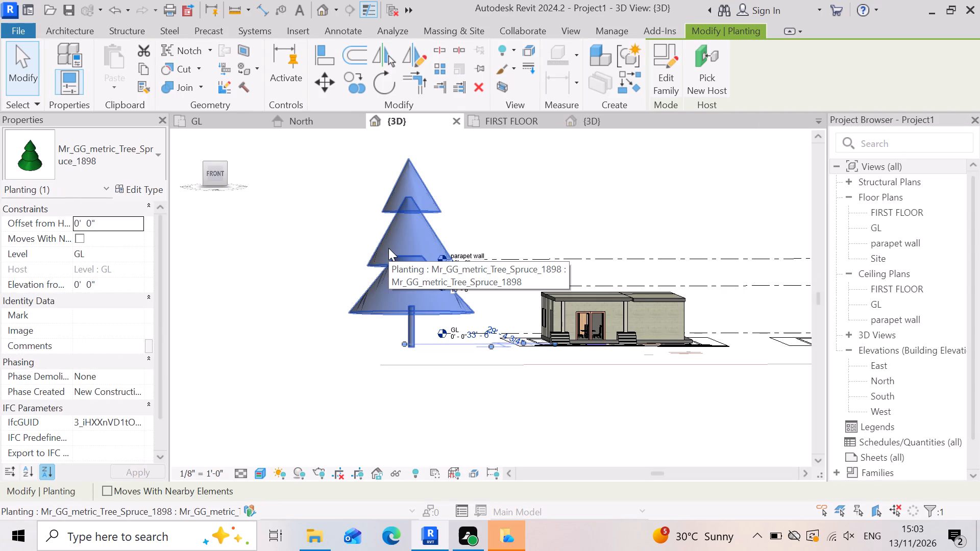
key("Delete")
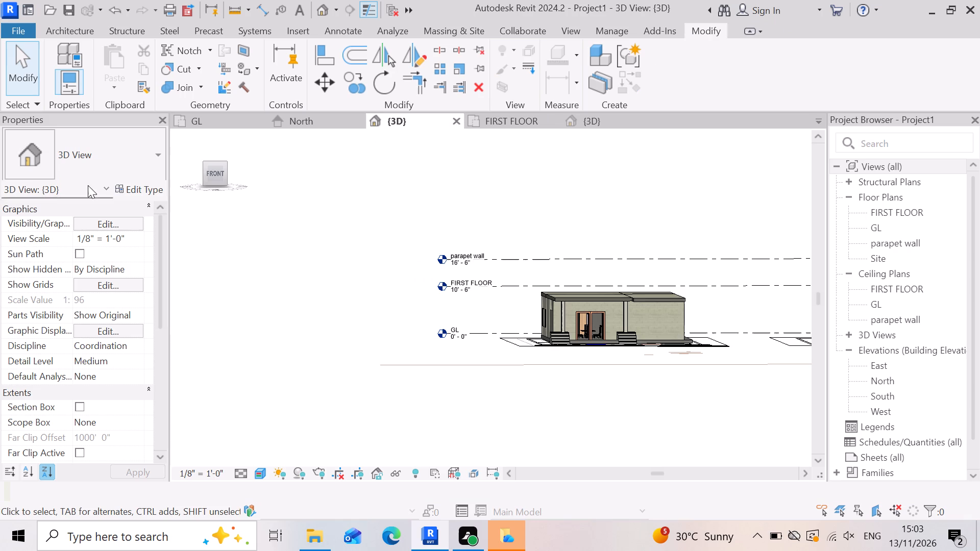
Load the Tree_901 family from the tree and plant folder and try to place it on level GL in the 3D view.
left_click(78, 35)
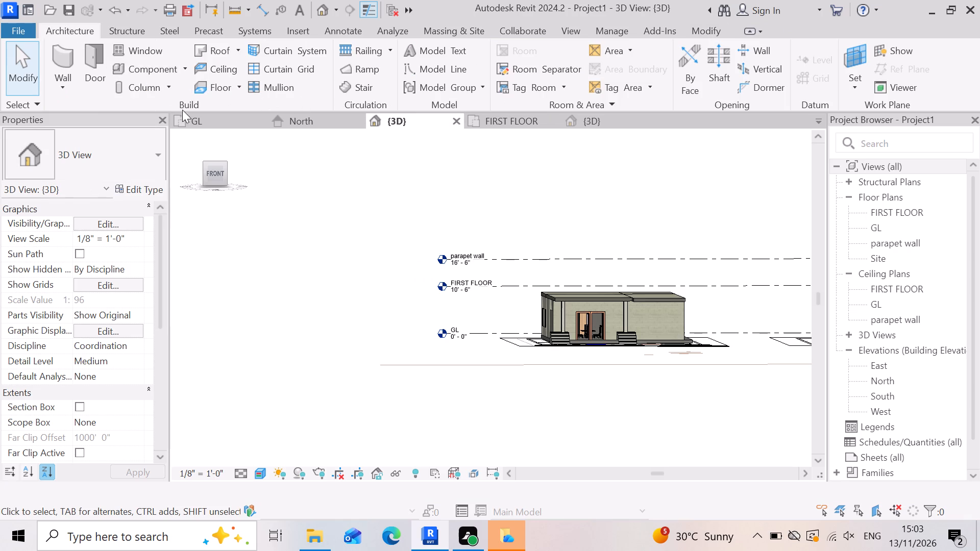
left_click(189, 70)
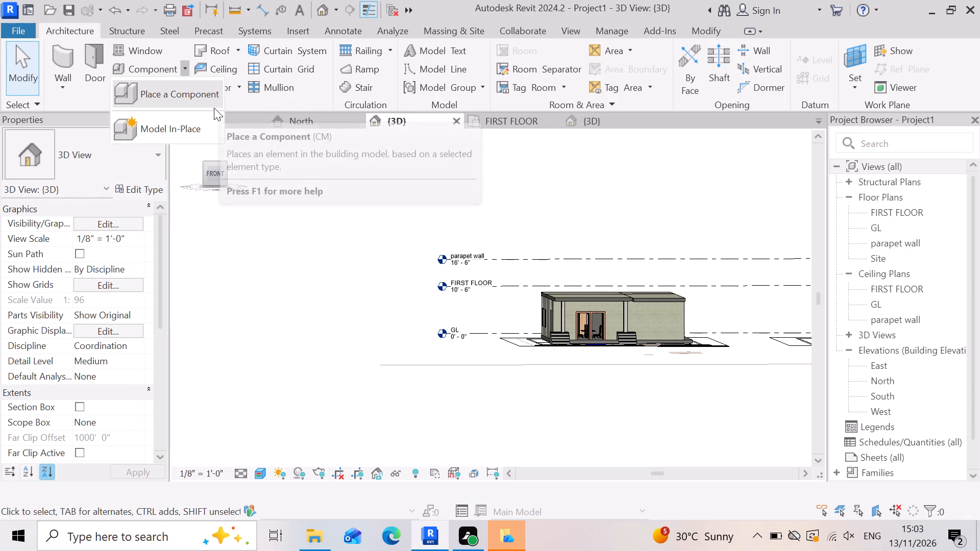
left_click(214, 108)
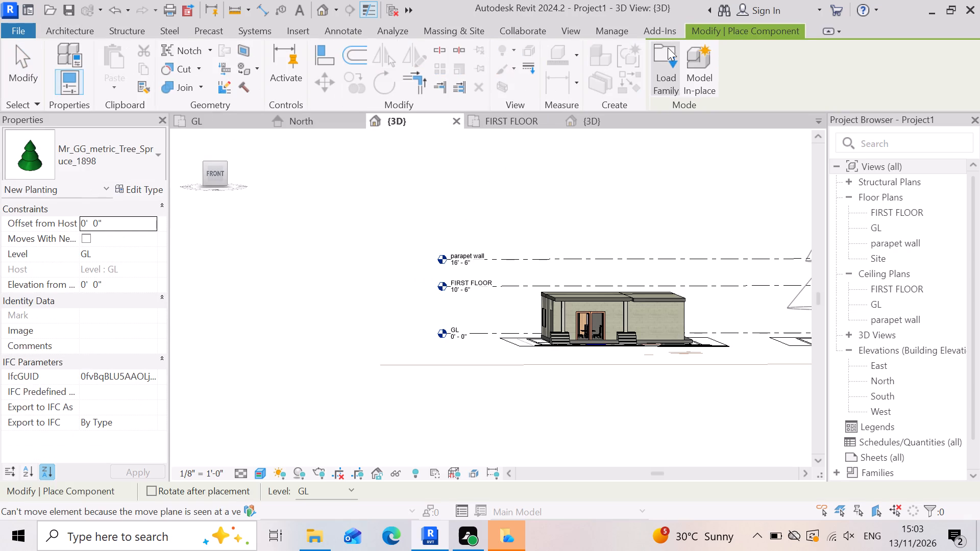
left_click(668, 47)
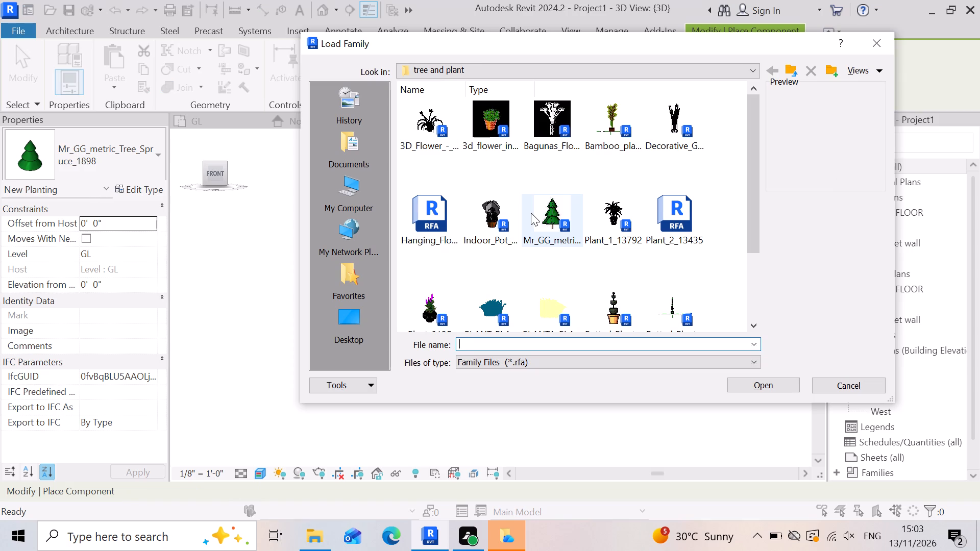
scroll(518, 273, "down", 2)
scroll(559, 253, "down", 3)
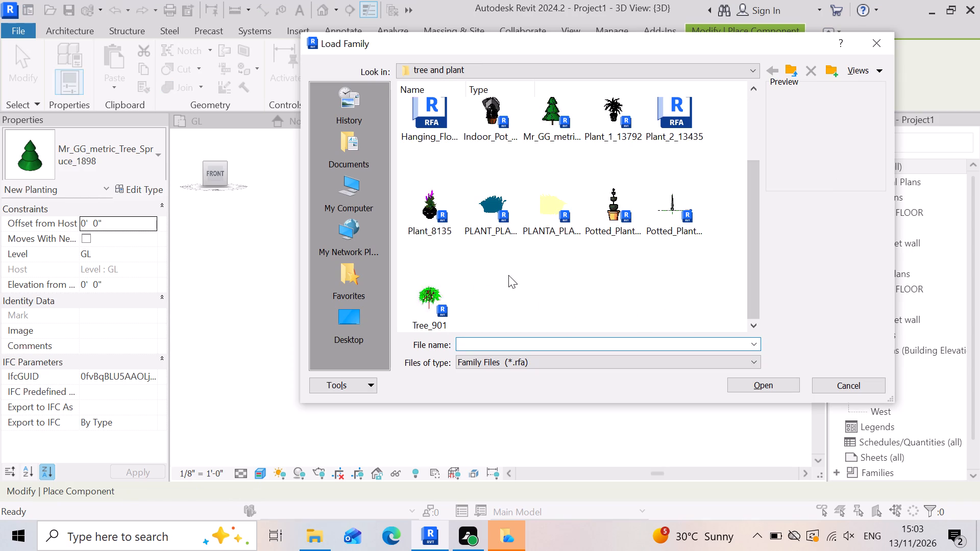
double_click(434, 295)
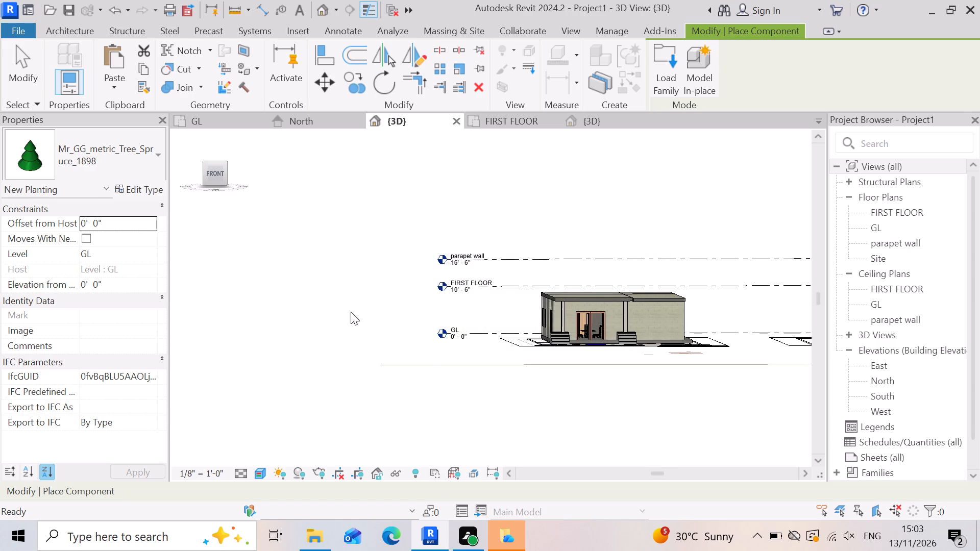
scroll(379, 343, "down", 3)
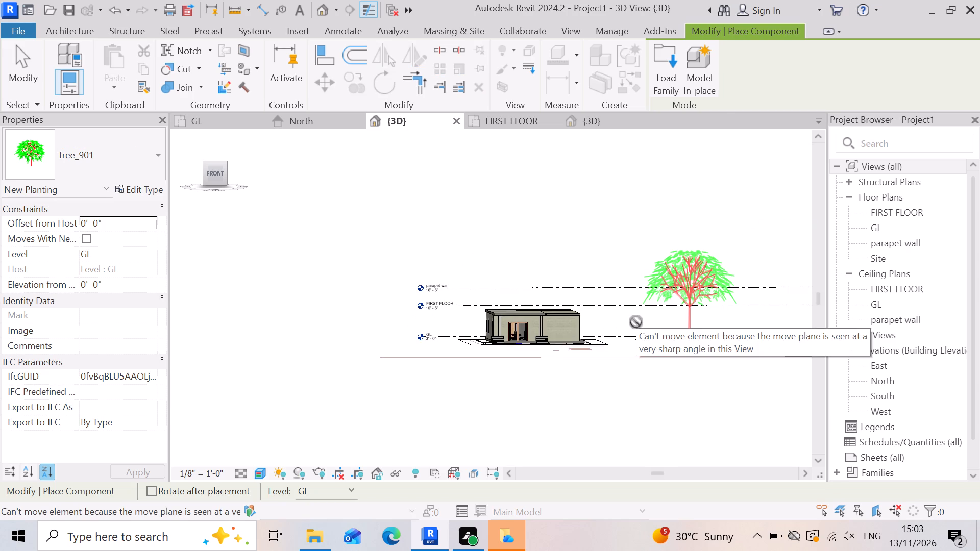
key("Escape")
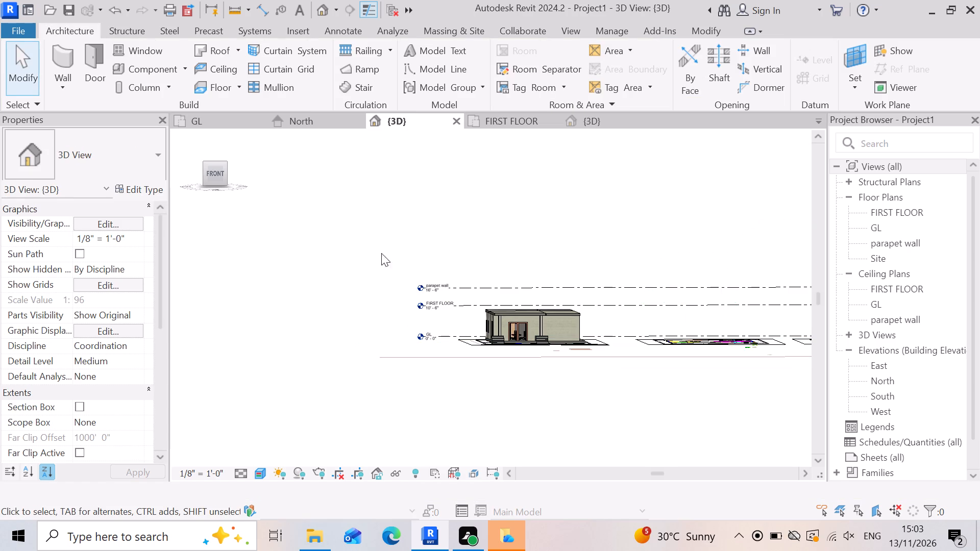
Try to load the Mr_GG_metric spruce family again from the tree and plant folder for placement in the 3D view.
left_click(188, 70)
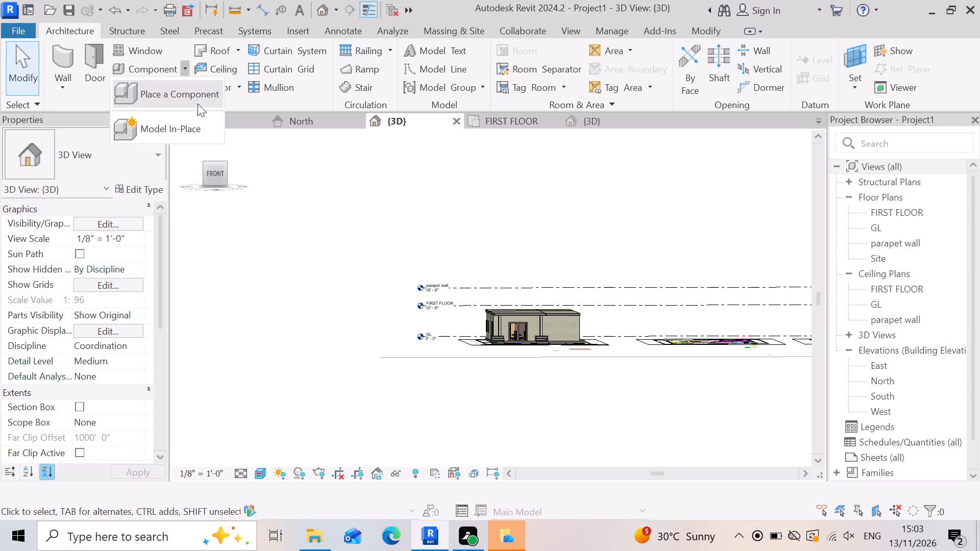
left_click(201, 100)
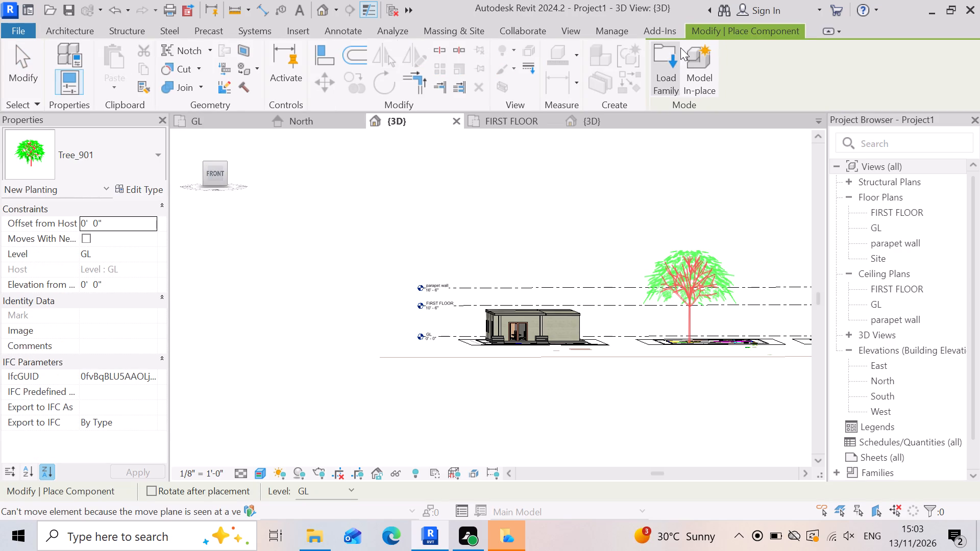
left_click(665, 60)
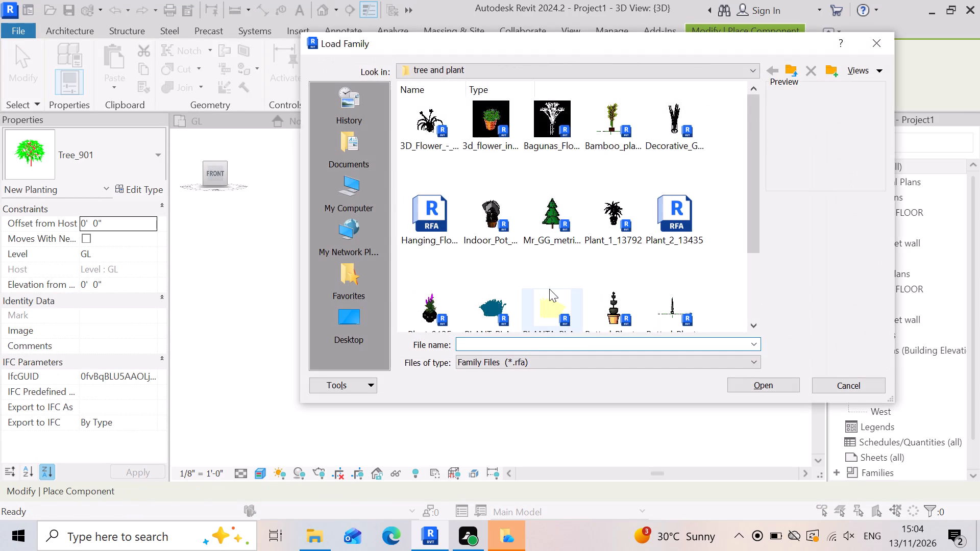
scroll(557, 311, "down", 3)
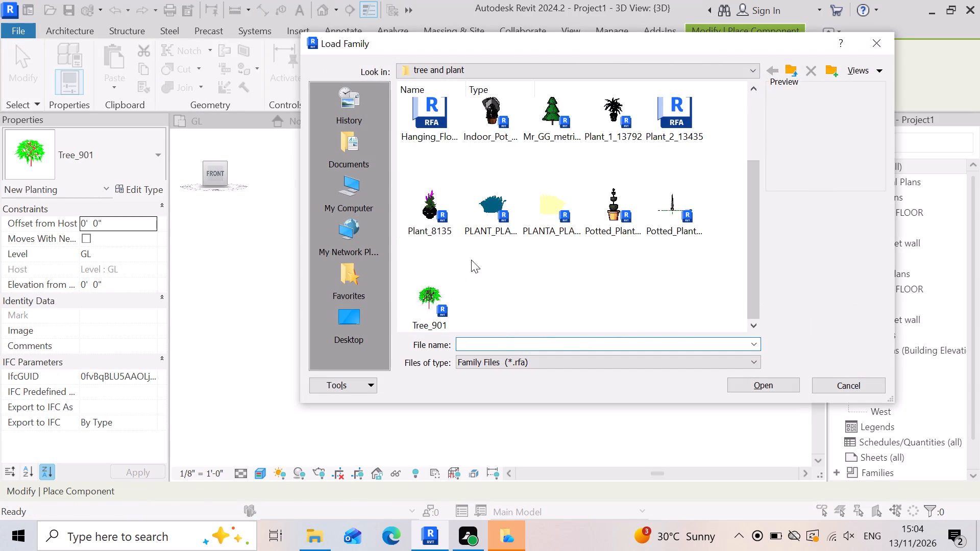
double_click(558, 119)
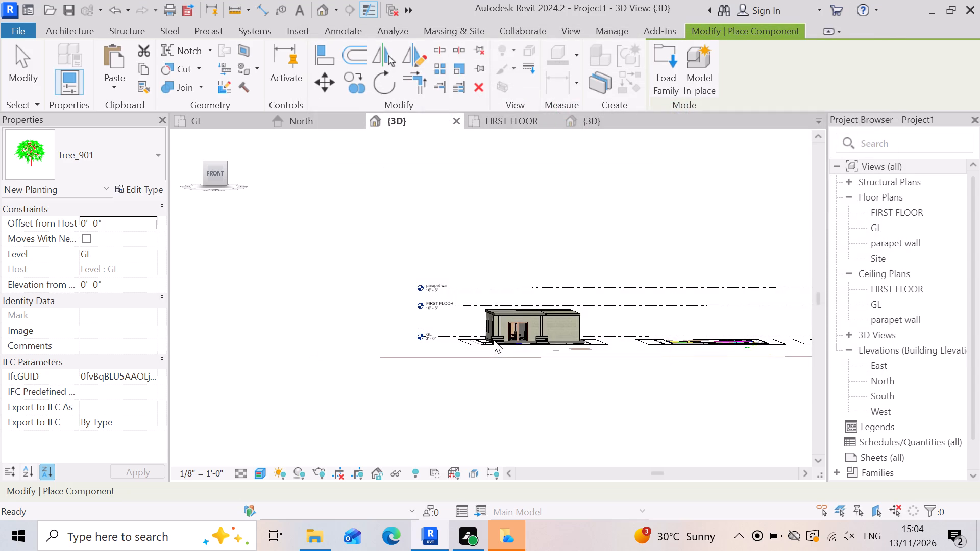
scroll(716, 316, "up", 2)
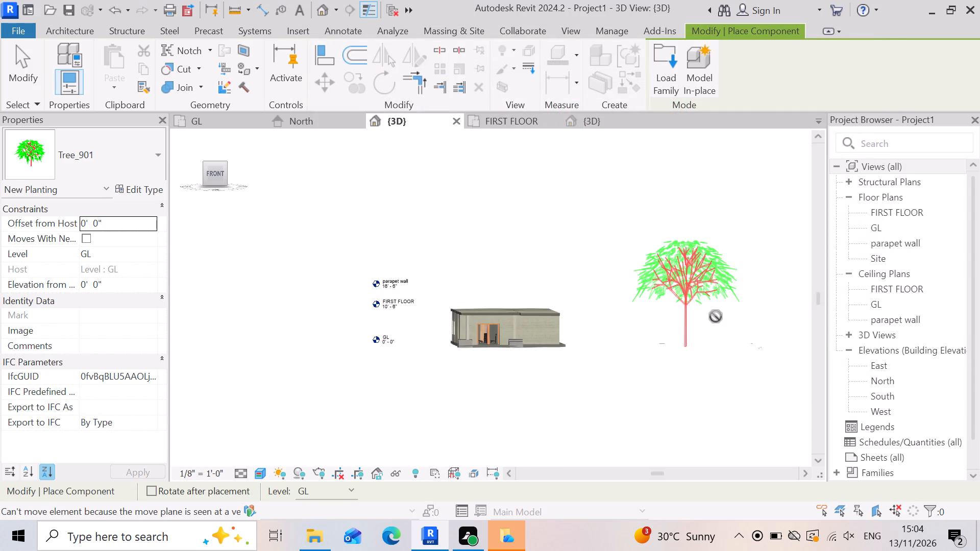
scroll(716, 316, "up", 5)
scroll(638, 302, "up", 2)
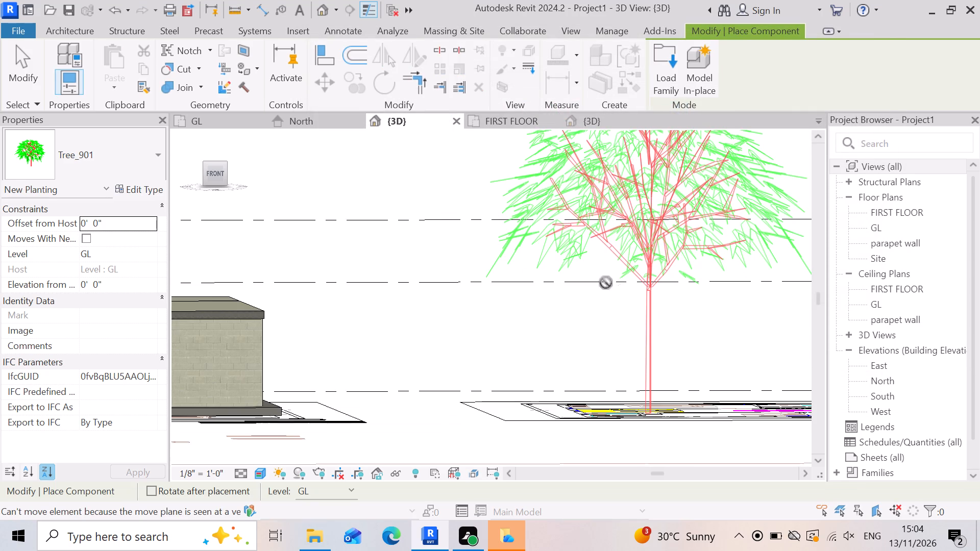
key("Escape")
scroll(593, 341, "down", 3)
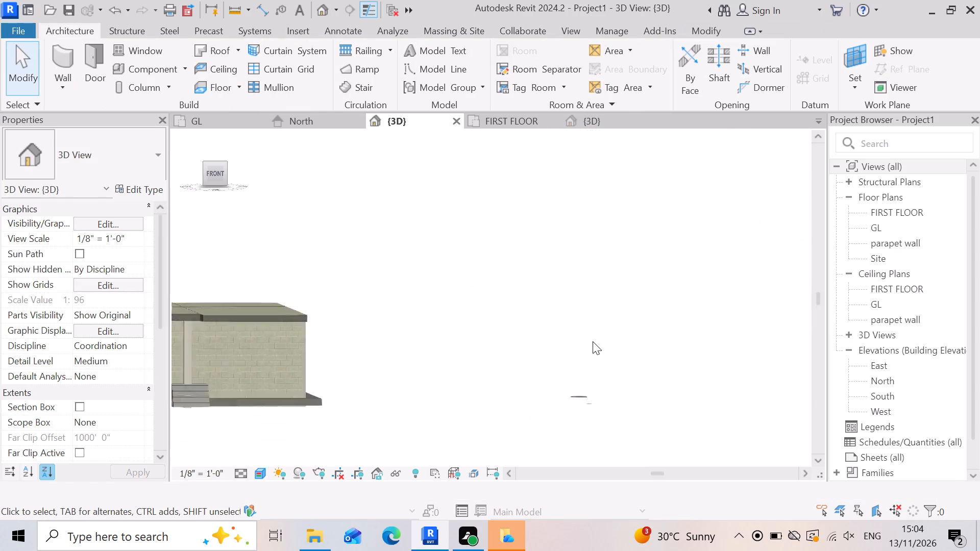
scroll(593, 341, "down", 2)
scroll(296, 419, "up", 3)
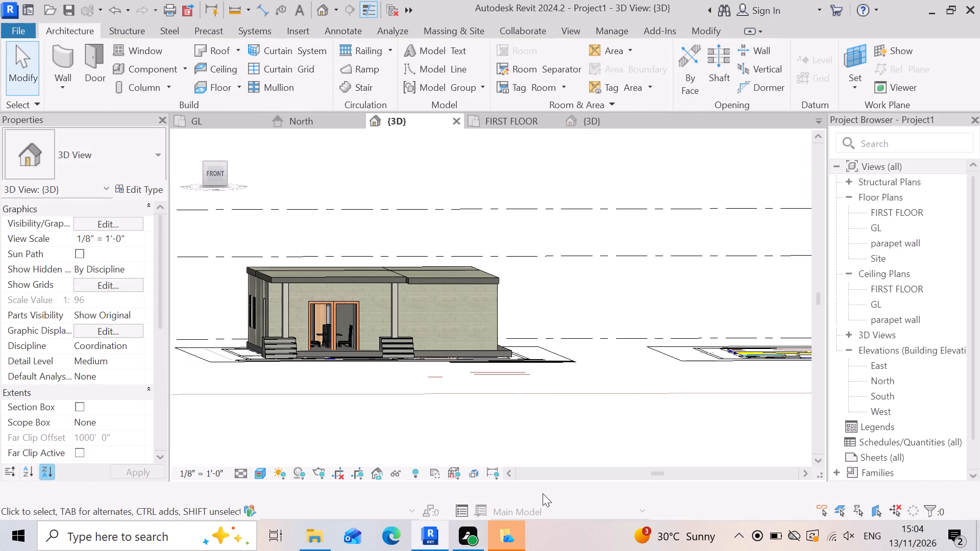
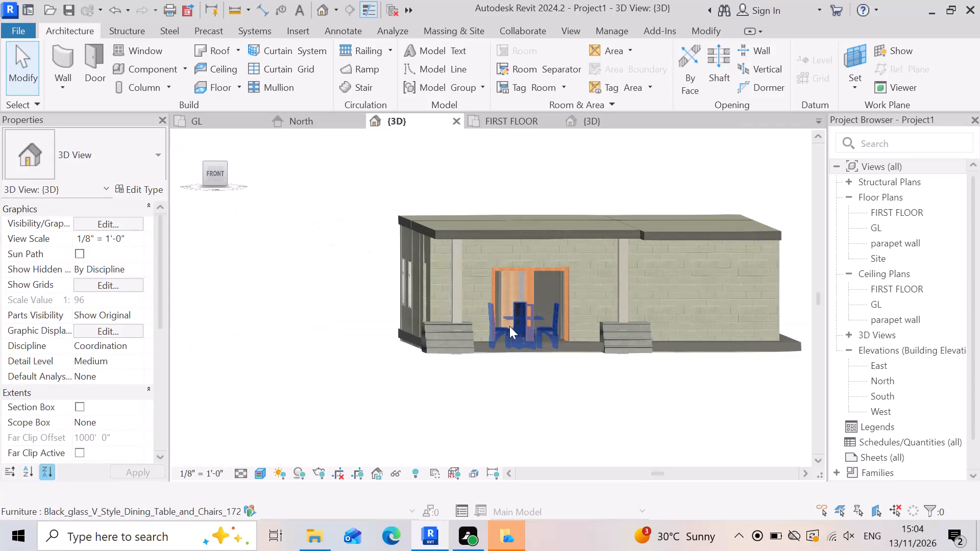
Inspect the house's front facade in the 3D view, looking closely at the double glass door and the dining set behind it.
scroll(332, 353, "up", 2)
scroll(634, 285, "up", 2)
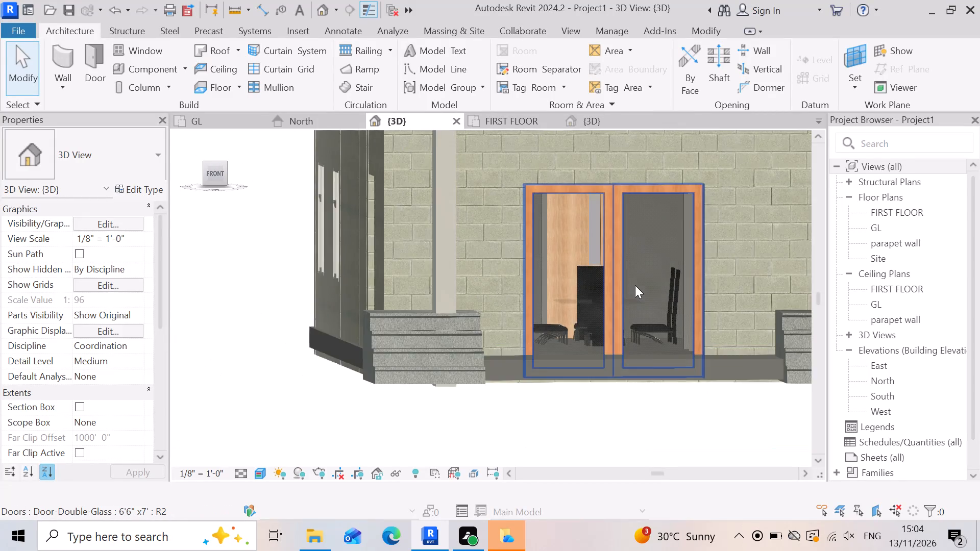
scroll(635, 285, "up", 2)
scroll(472, 368, "down", 3)
scroll(549, 355, "up", 2)
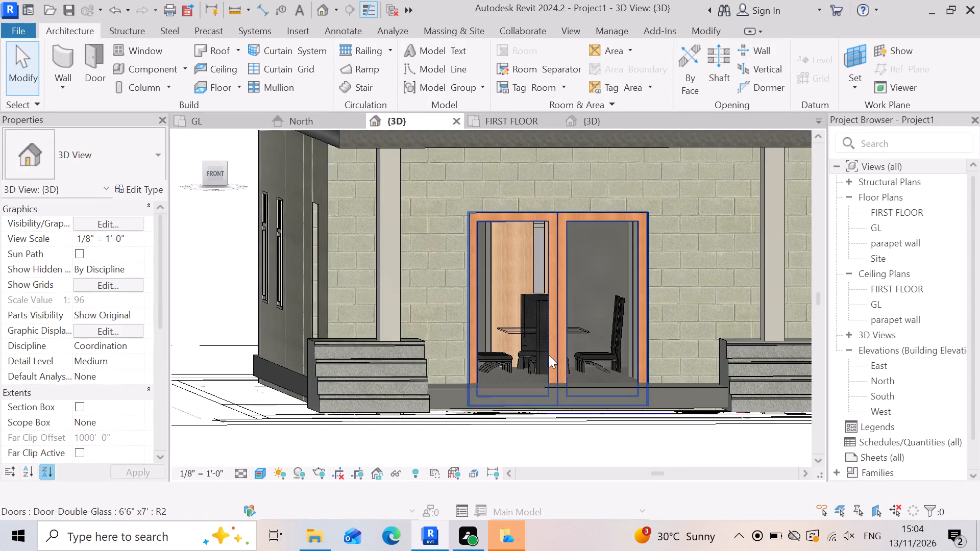
scroll(575, 349, "down", 1)
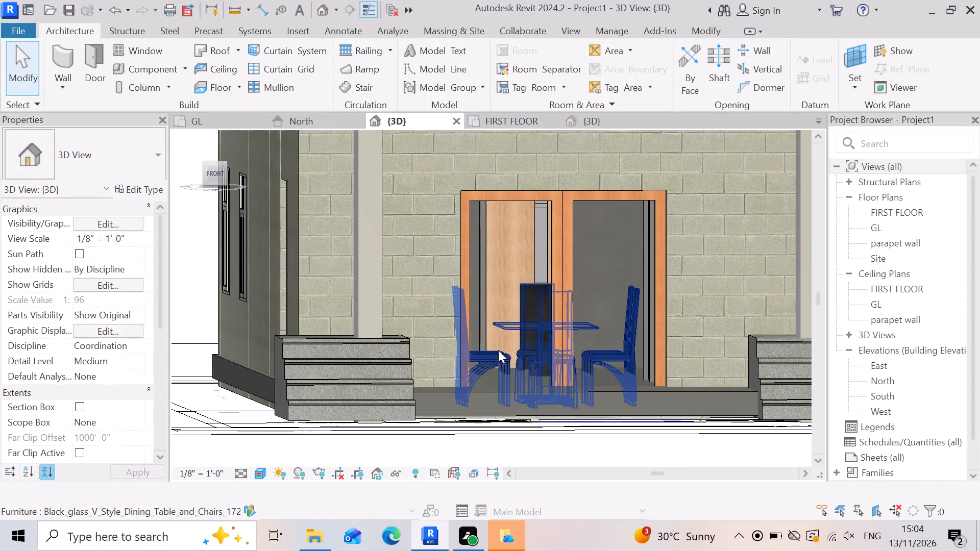
scroll(499, 346, "down", 5)
scroll(535, 379, "down", 3)
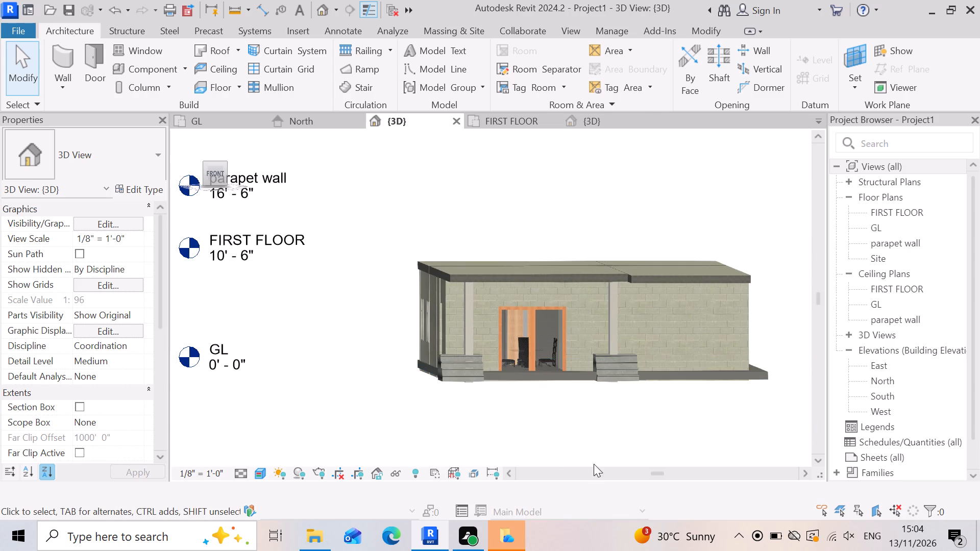
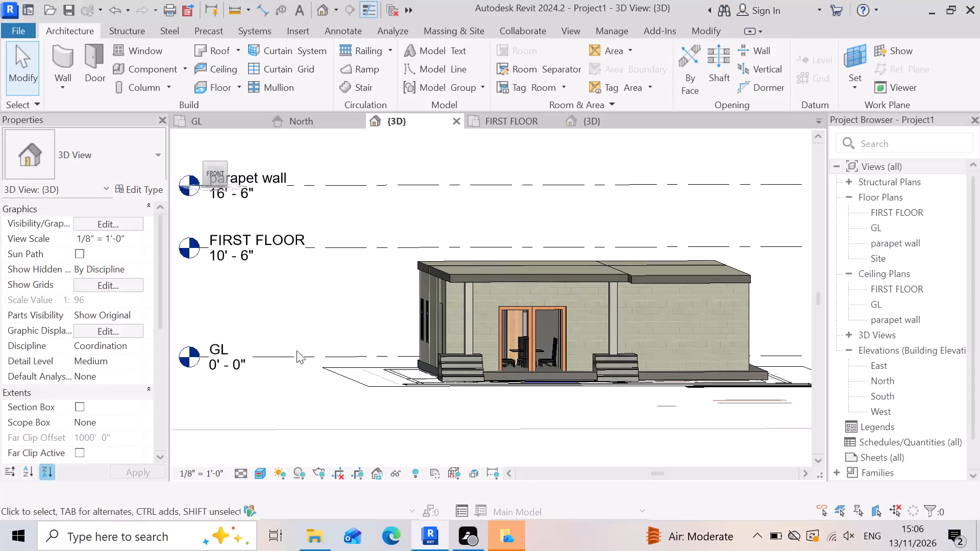
Examine the house exterior in 3D from the front, below and above, checking the roof slabs, porch columns, entrance steps and side wall.
scroll(309, 345, "up", 3)
scroll(327, 337, "down", 3)
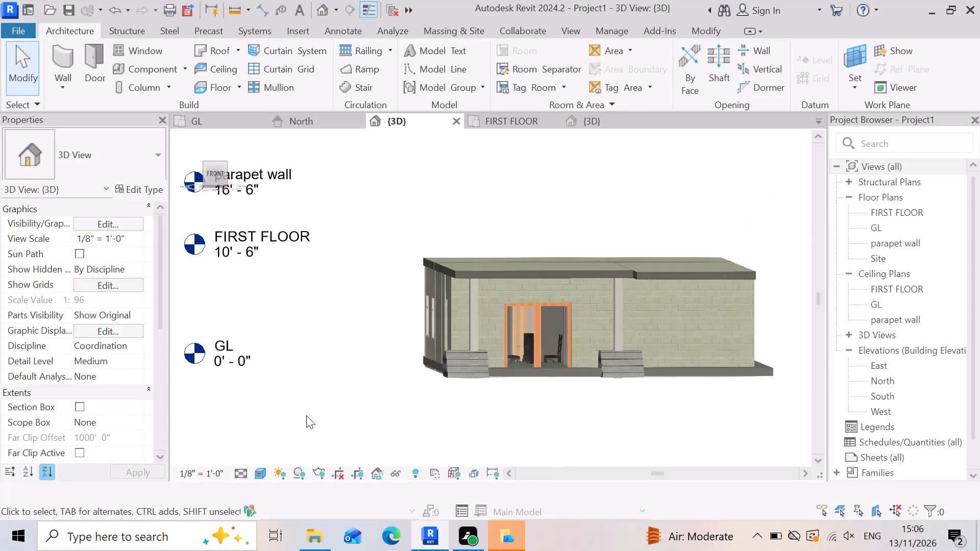
right_click_drag(289, 373, 279, 368, "shift")
scroll(388, 372, "down", 3)
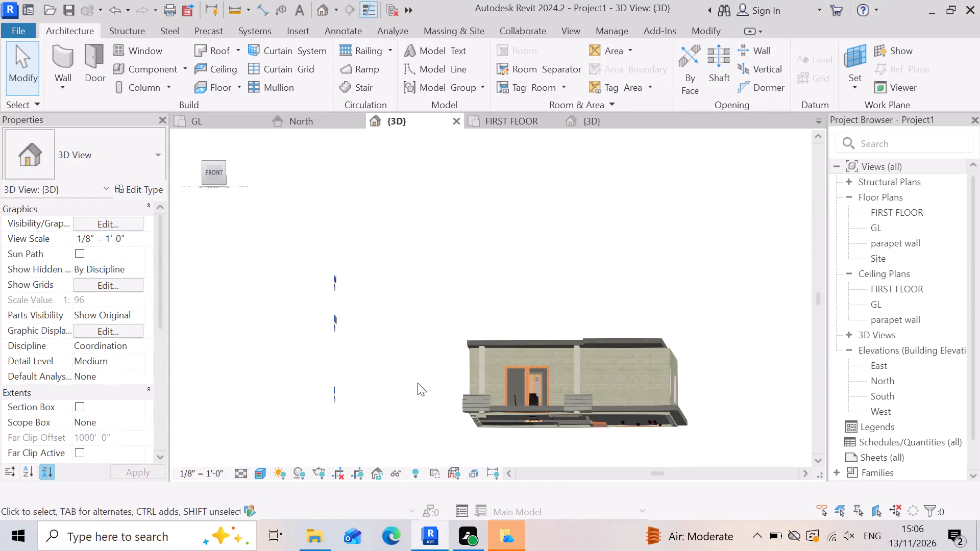
right_click_drag(596, 396, 584, 440, "shift")
middle_click_drag(586, 429, 584, 437, "shift")
middle_click(584, 437, "shift")
middle_click(584, 440, "shift")
scroll(589, 404, "down", 1)
scroll(698, 307, "up", 3)
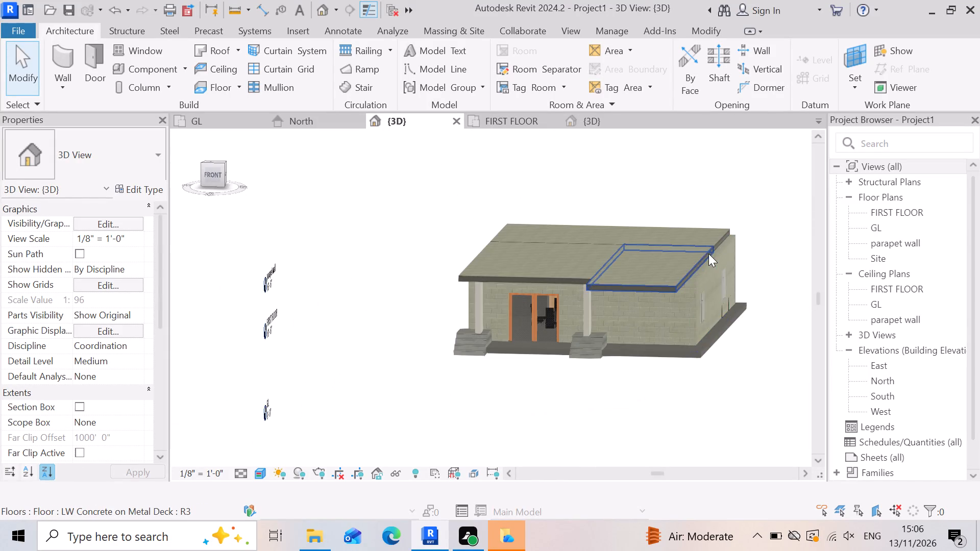
scroll(708, 254, "up", 3)
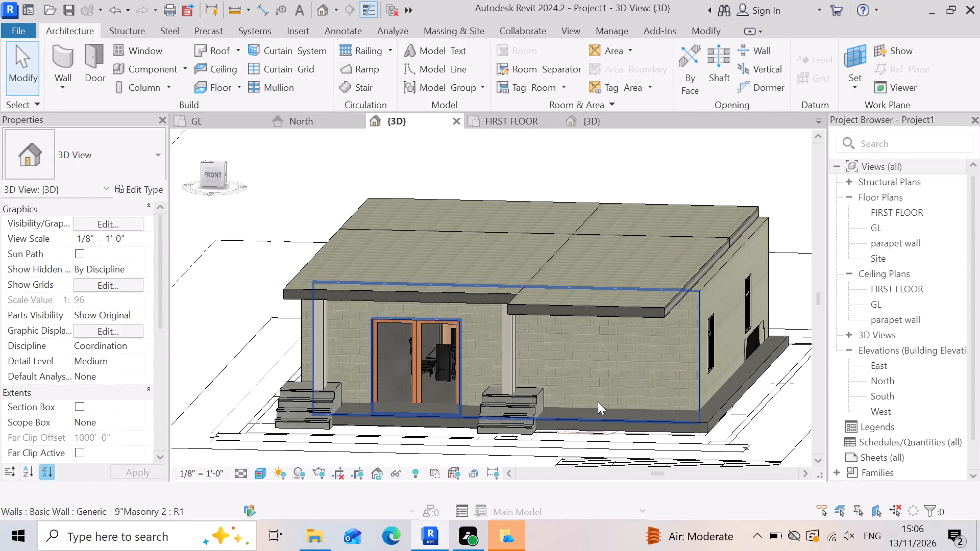
scroll(599, 400, "up", 2)
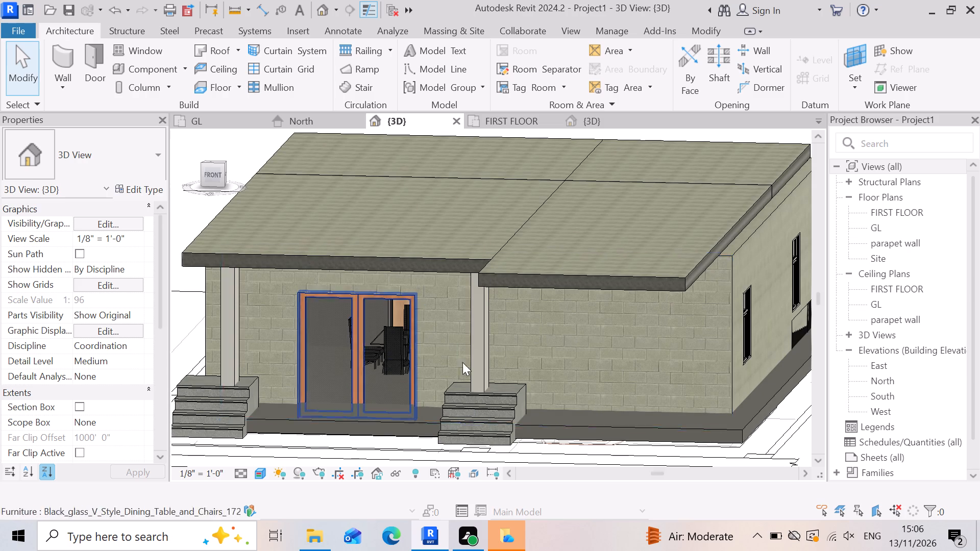
scroll(501, 371, "down", 2)
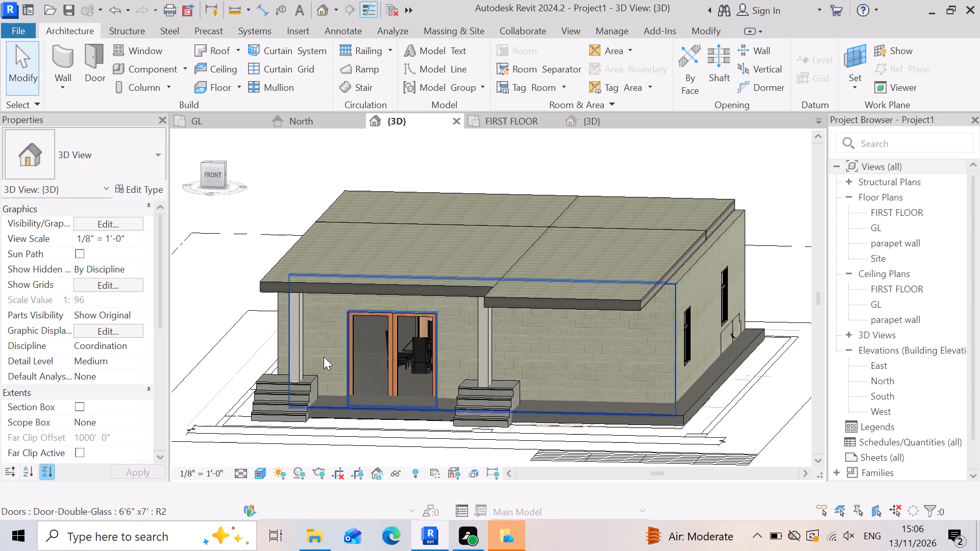
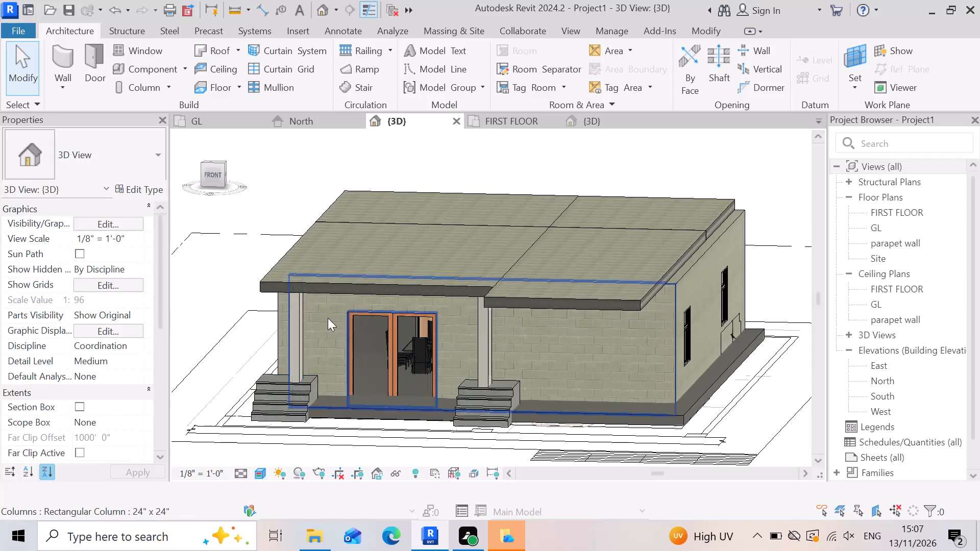
Examine the house in the North elevation, checking the wall tops and roof slab against the FIRST FLOOR and parapet wall levels.
scroll(329, 317, "up", 1)
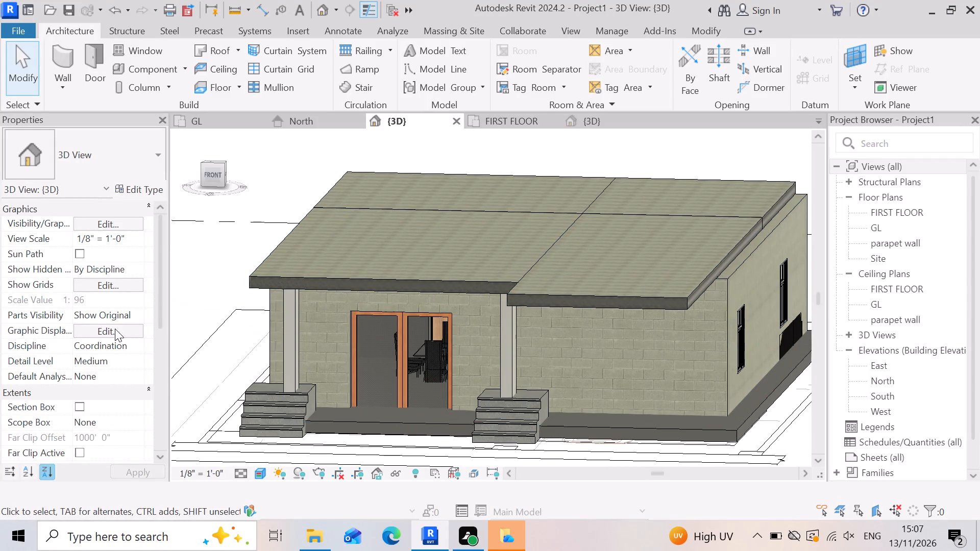
double_click(905, 380)
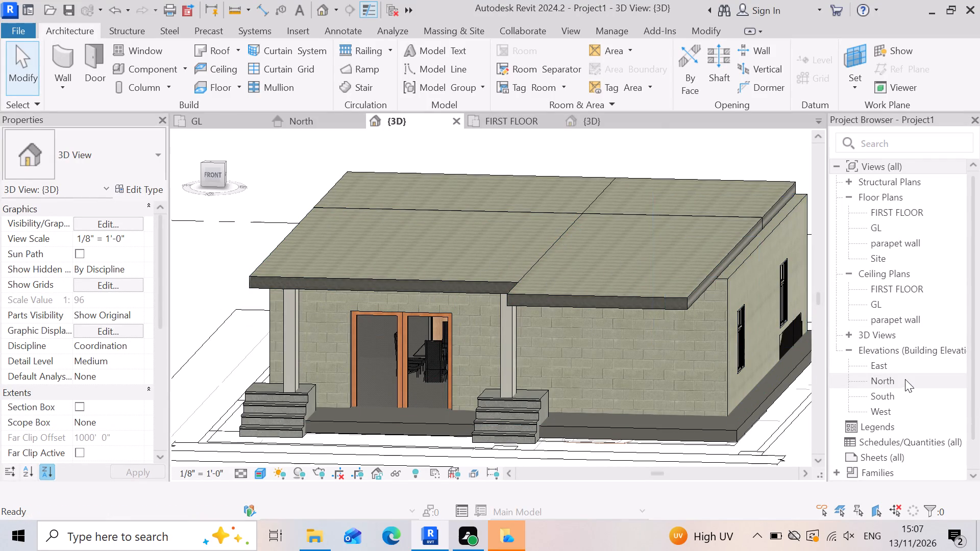
scroll(600, 355, "down", 7)
scroll(478, 257, "up", 1)
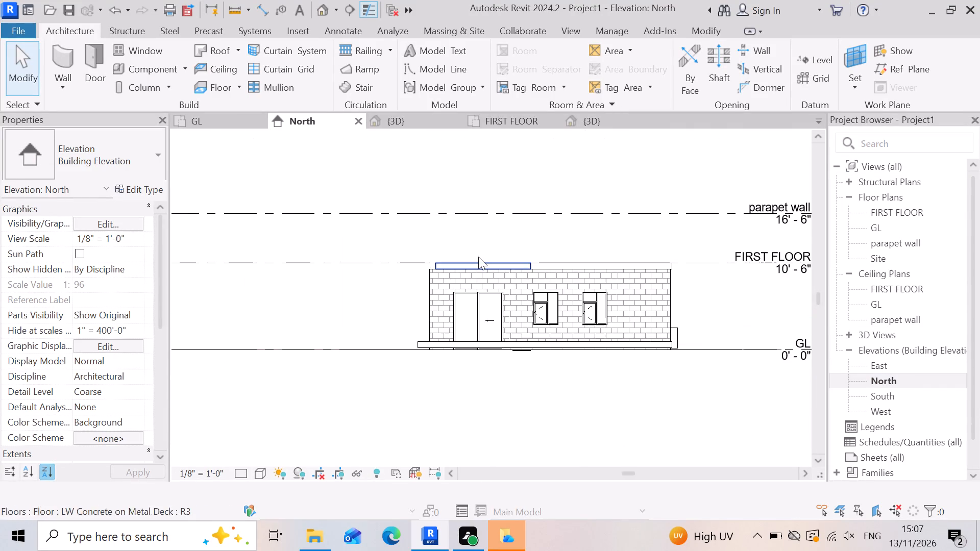
scroll(478, 257, "up", 4)
scroll(379, 319, "up", 2)
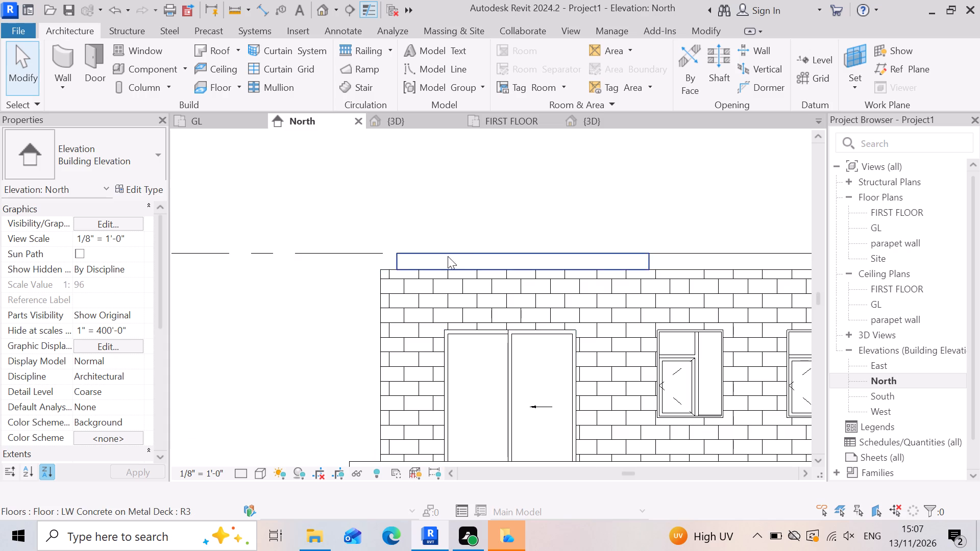
scroll(482, 253, "up", 5)
scroll(303, 287, "down", 9)
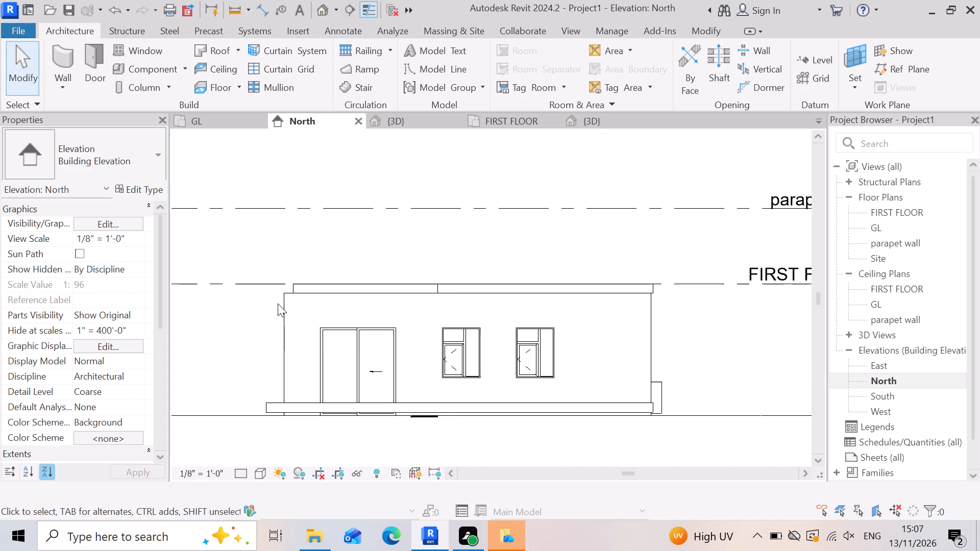
scroll(661, 431, "down", 2)
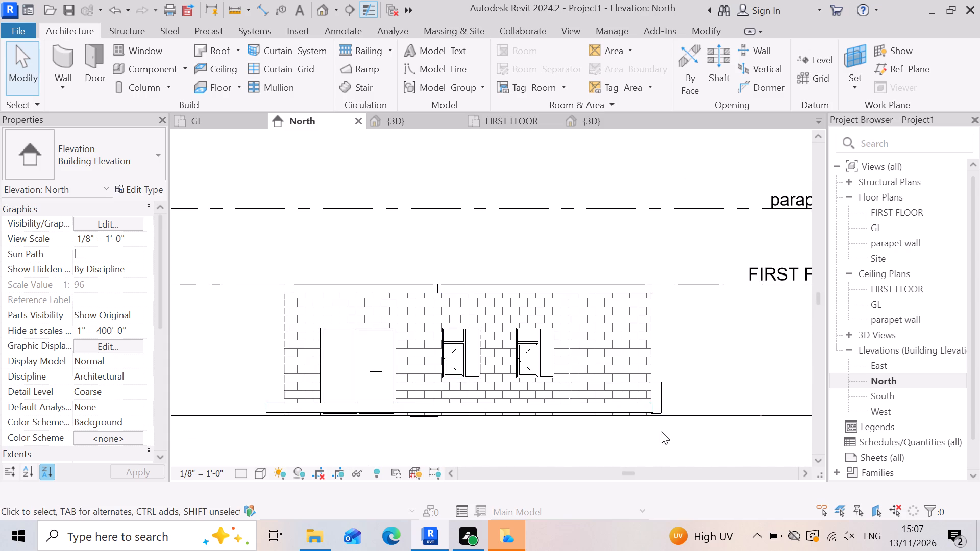
scroll(661, 431, "down", 1)
scroll(609, 453, "up", 2)
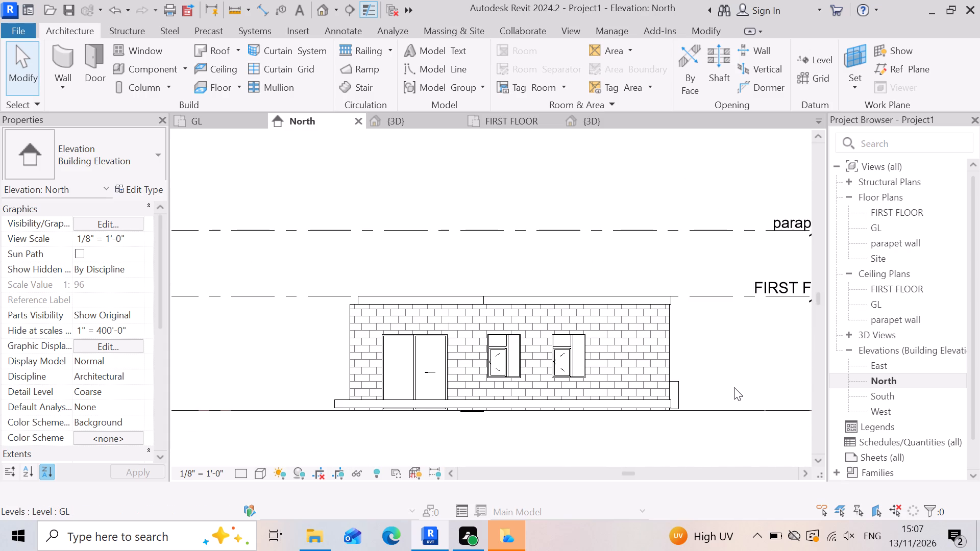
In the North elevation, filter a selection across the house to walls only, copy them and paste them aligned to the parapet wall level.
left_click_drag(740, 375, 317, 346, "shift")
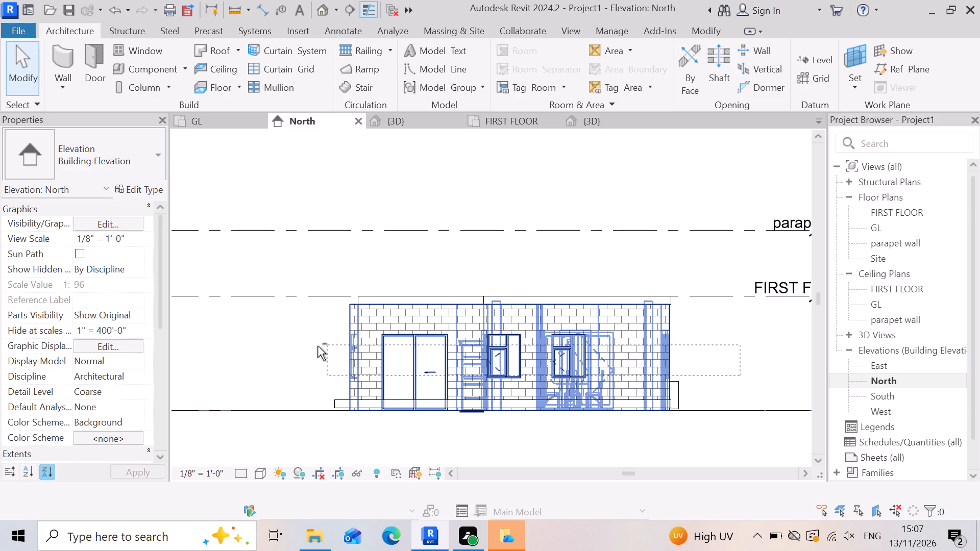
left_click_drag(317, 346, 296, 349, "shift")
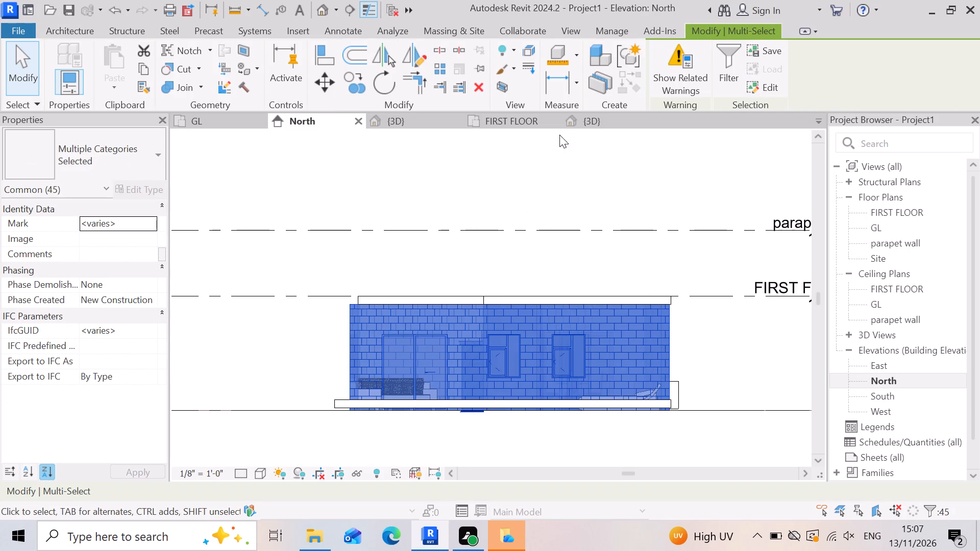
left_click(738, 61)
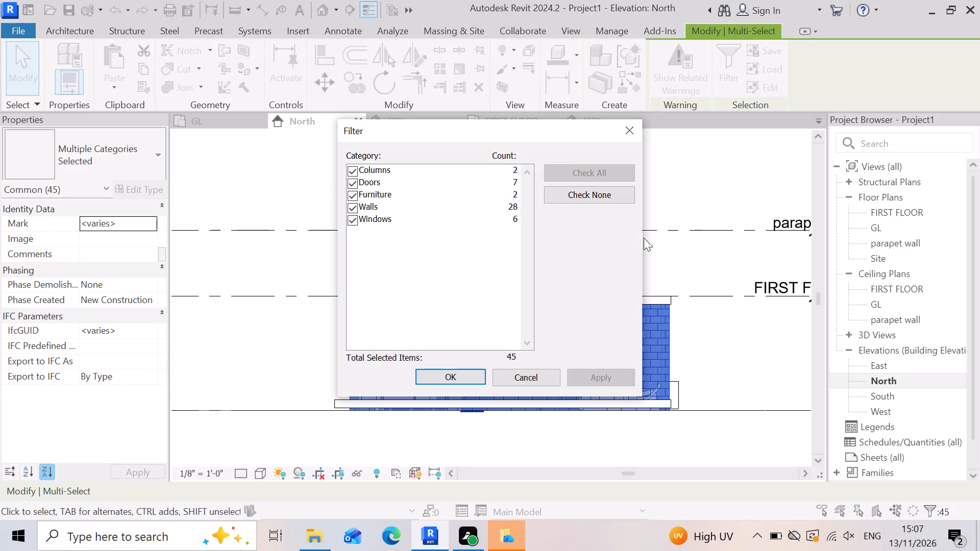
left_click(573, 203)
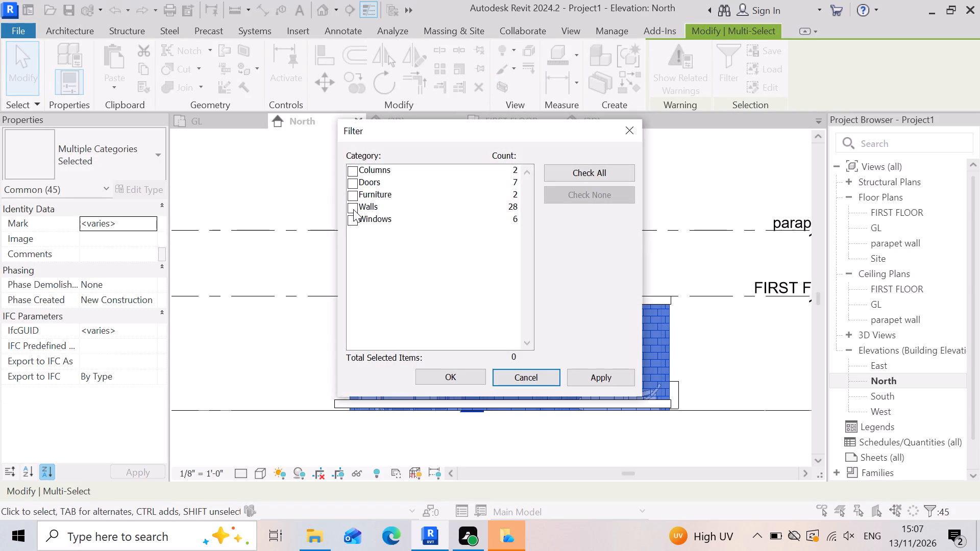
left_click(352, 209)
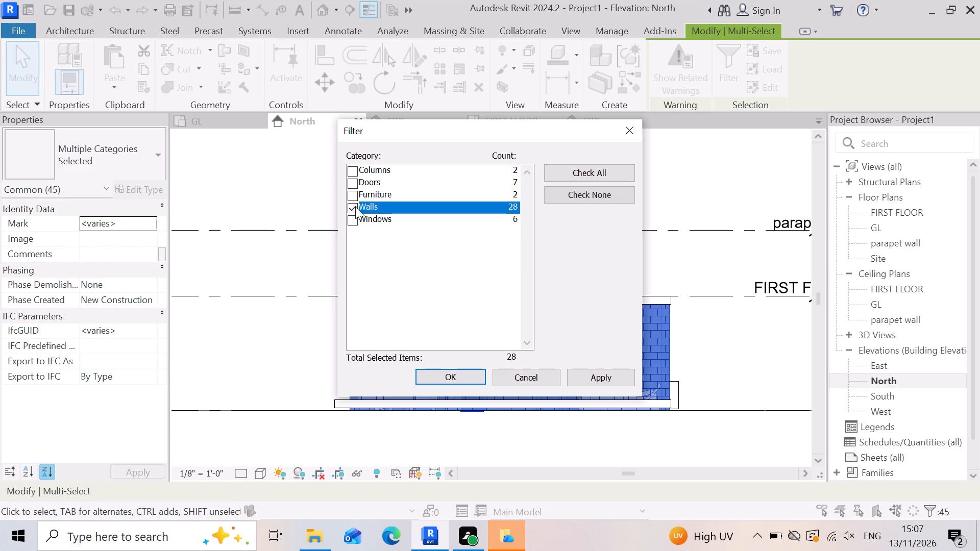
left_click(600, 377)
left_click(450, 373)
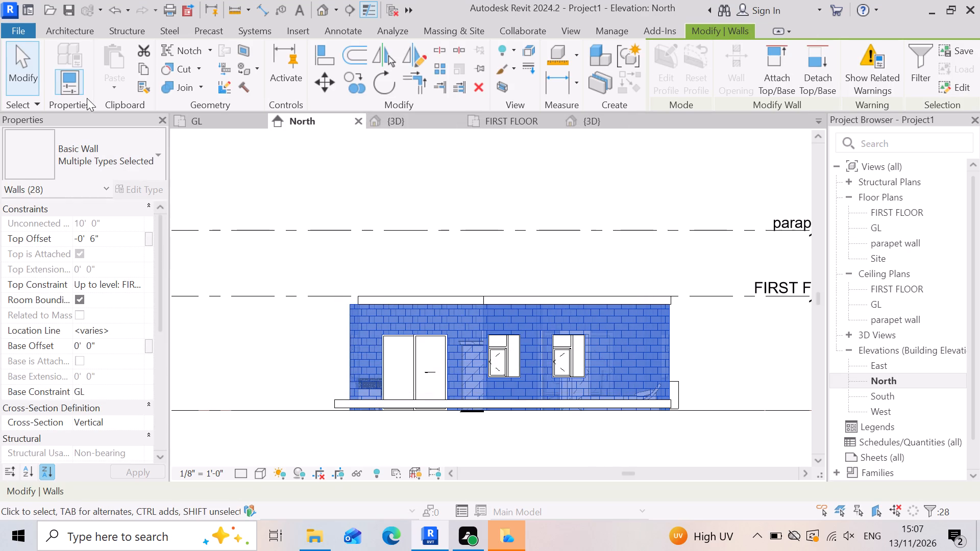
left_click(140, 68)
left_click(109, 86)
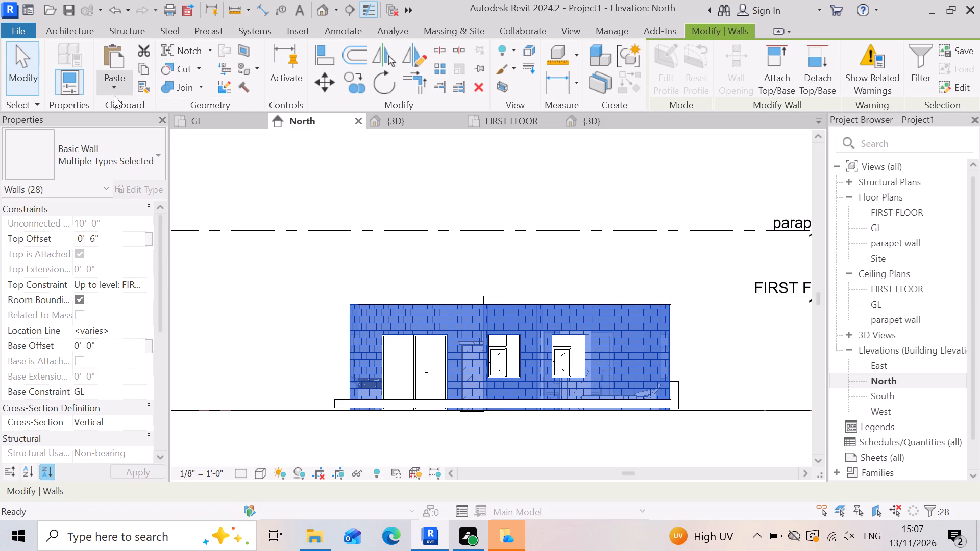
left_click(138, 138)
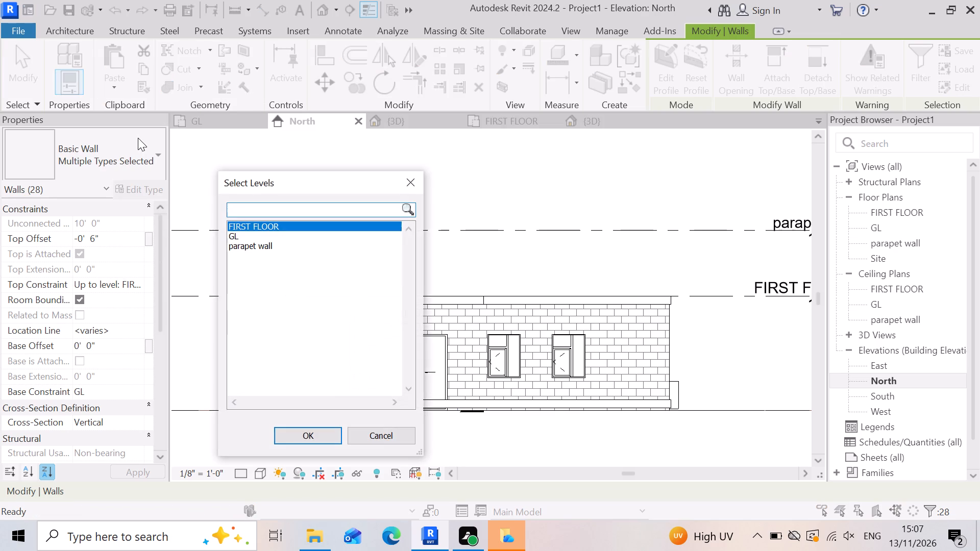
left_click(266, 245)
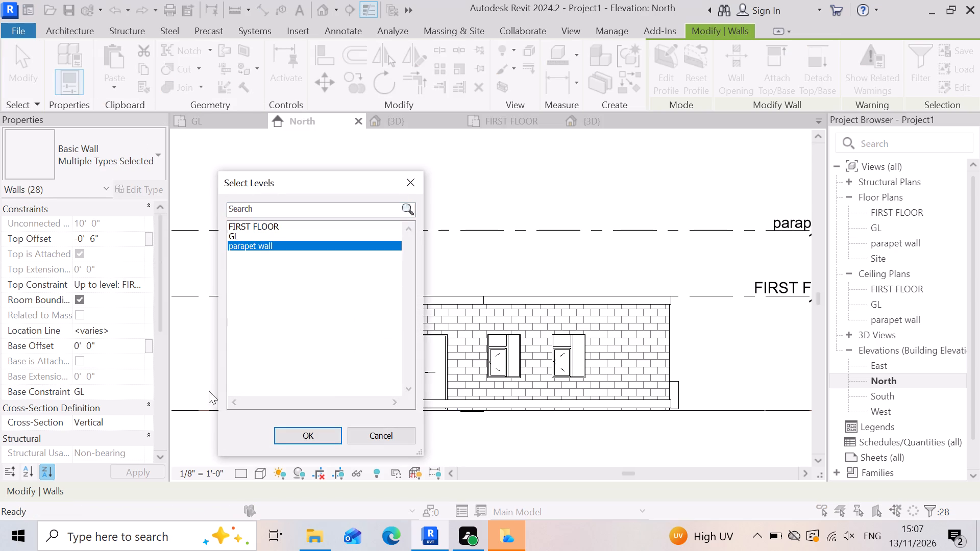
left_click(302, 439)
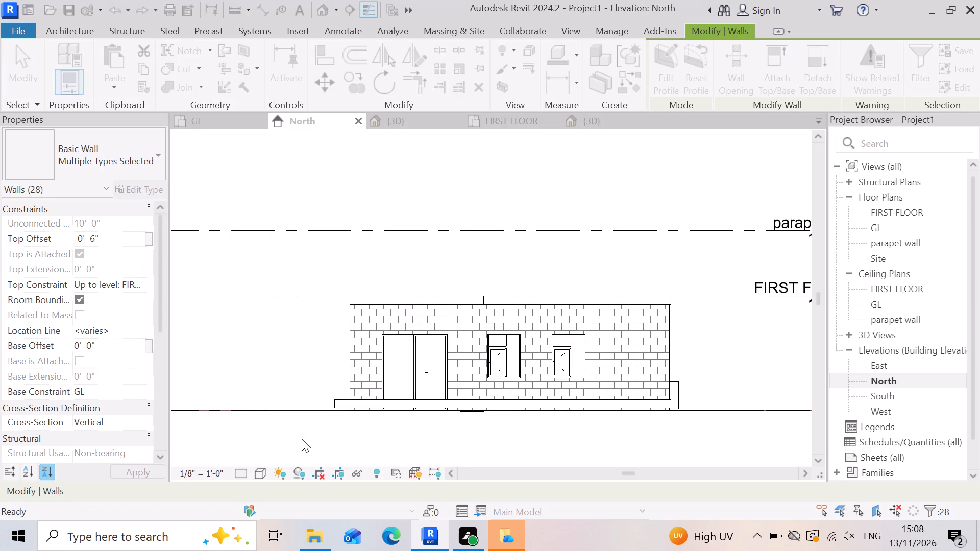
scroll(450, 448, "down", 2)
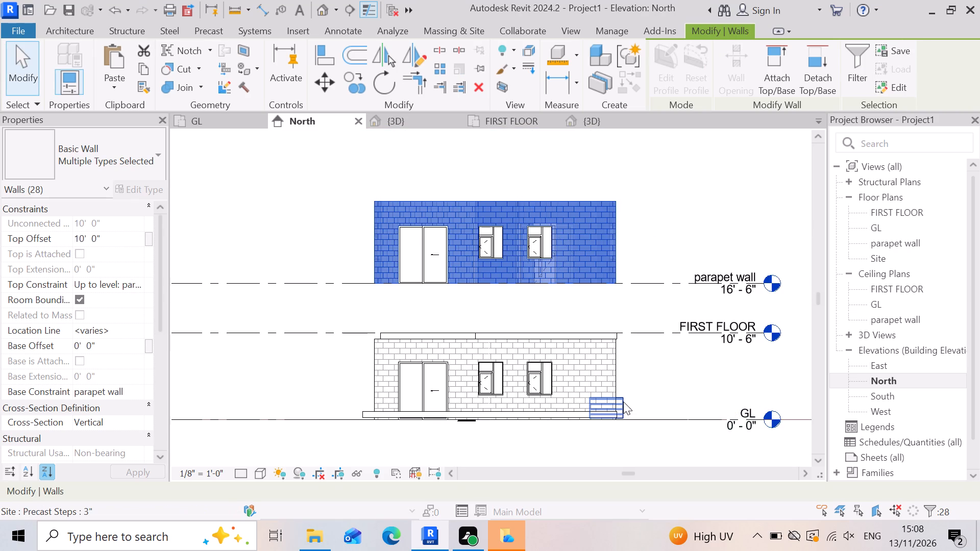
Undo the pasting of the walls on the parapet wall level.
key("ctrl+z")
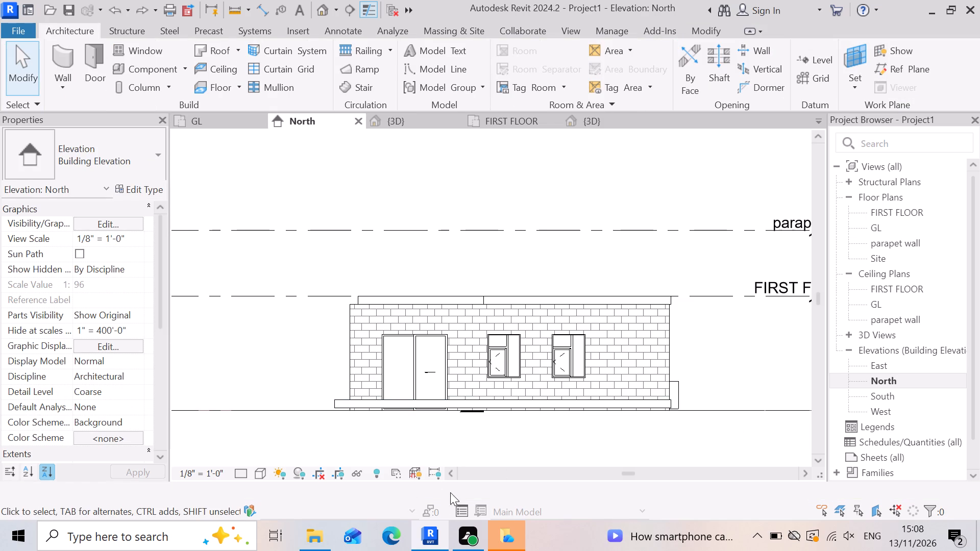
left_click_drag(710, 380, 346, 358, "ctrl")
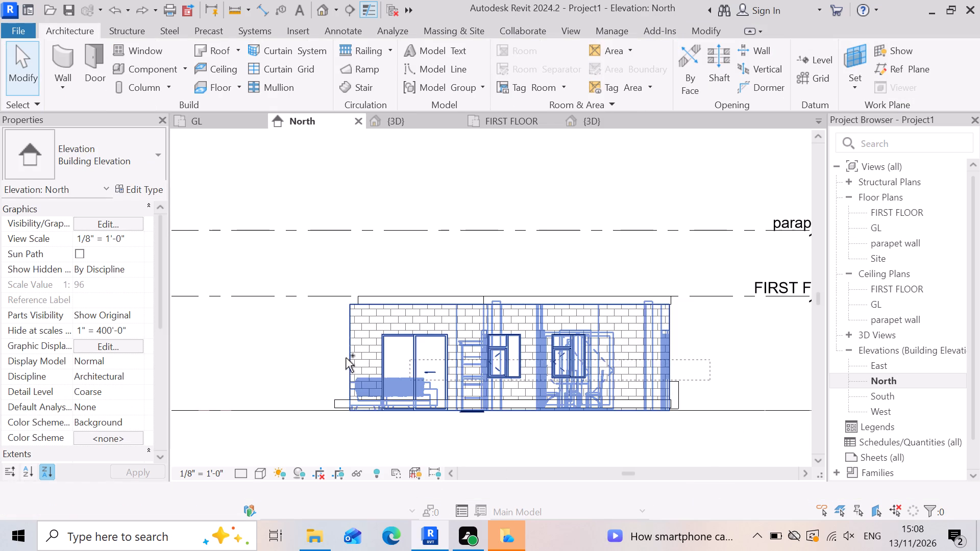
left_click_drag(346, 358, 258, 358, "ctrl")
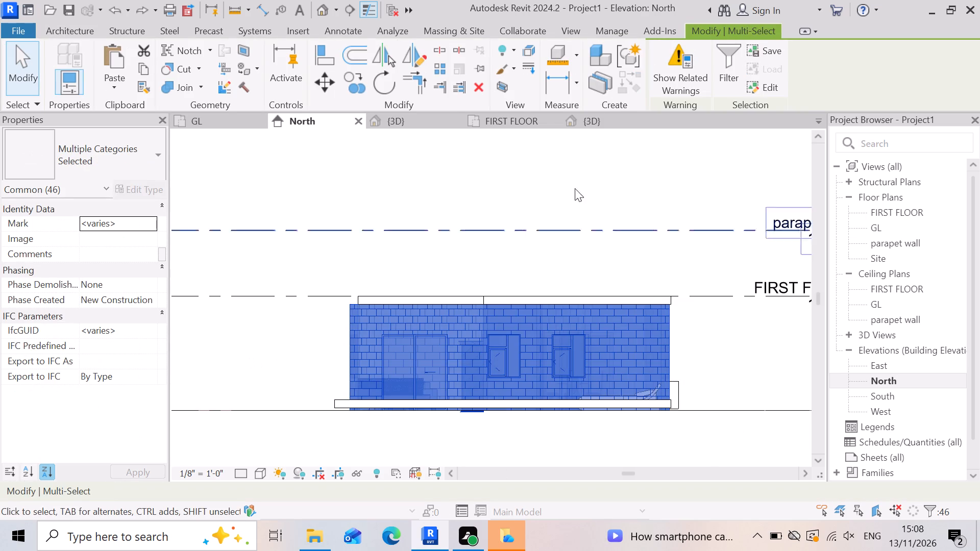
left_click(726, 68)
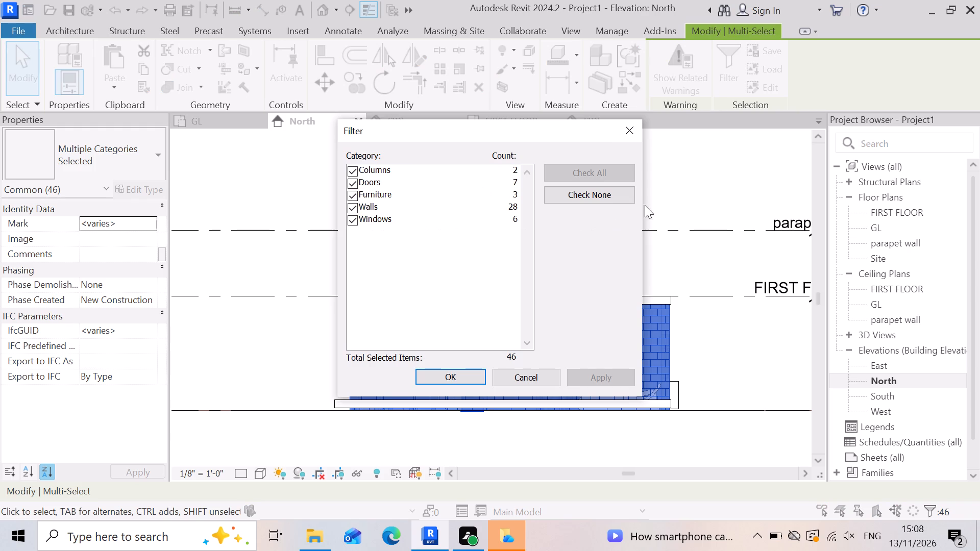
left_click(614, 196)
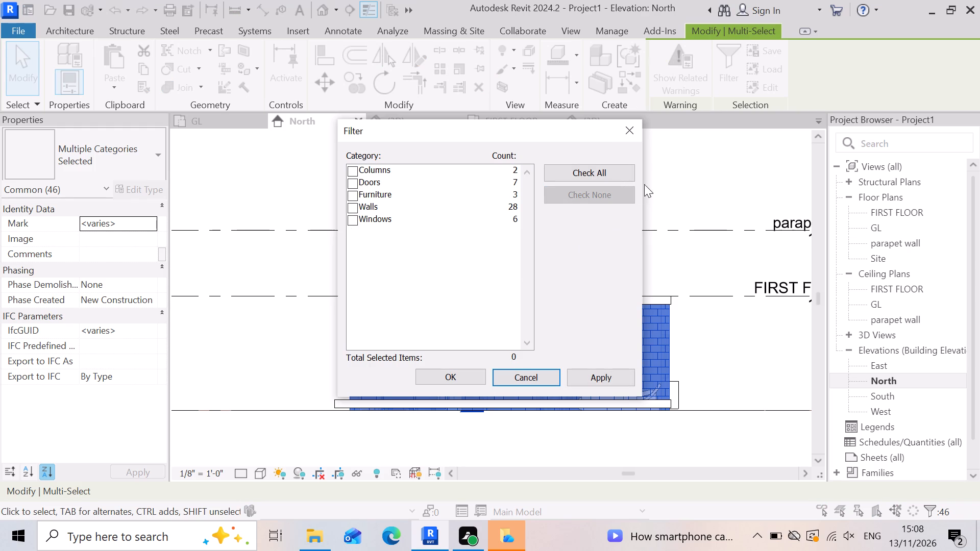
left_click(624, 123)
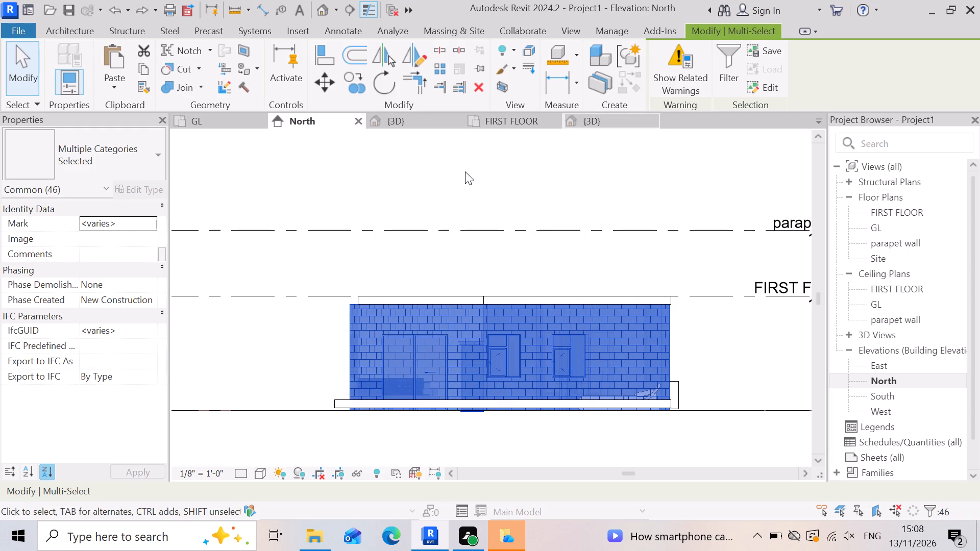
In the GL floor plan, filter a selection across the house to walls only, copy them and paste them aligned to the FIRST FLOOR level.
left_click(212, 118)
scroll(414, 428, "down", 5)
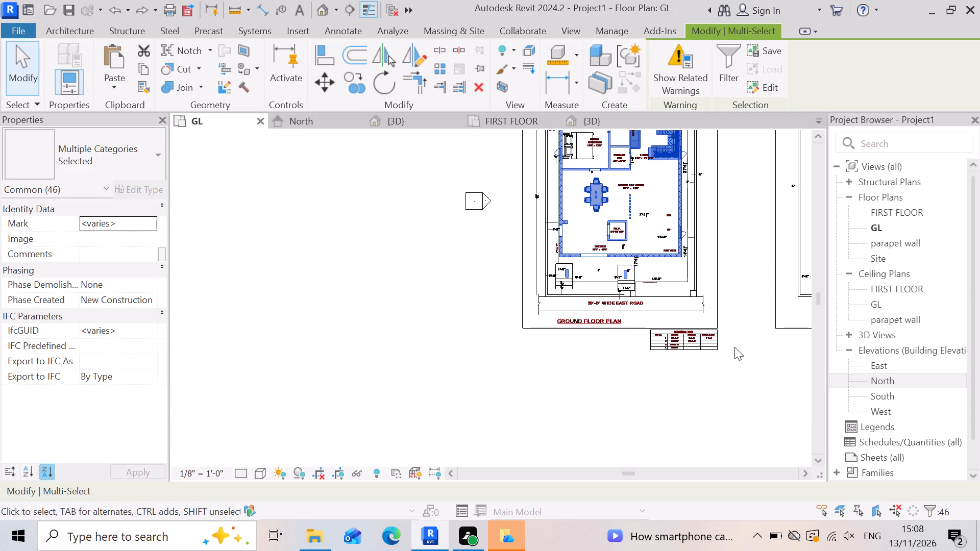
left_click(687, 440)
key("Escape")
scroll(624, 423, "down", 4)
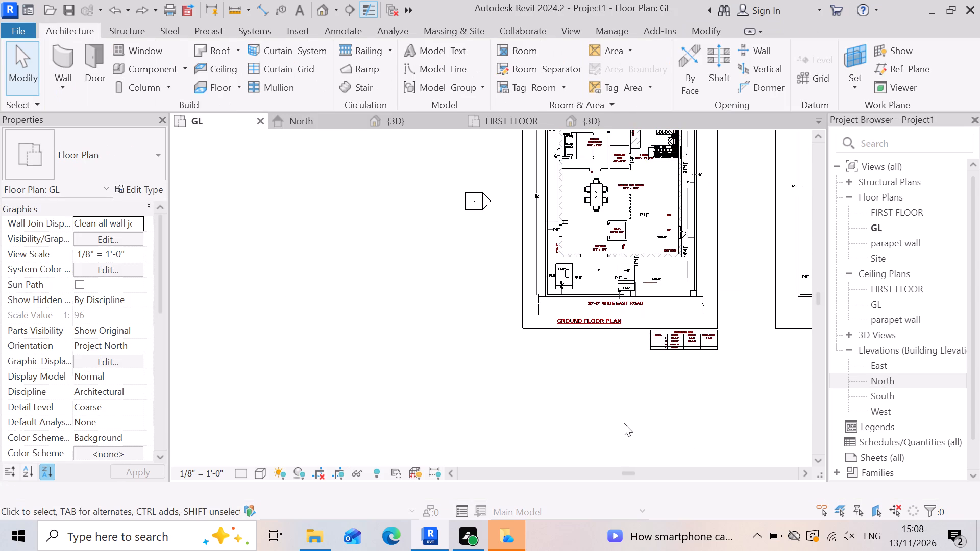
scroll(567, 379, "up", 3)
scroll(560, 385, "down", 2)
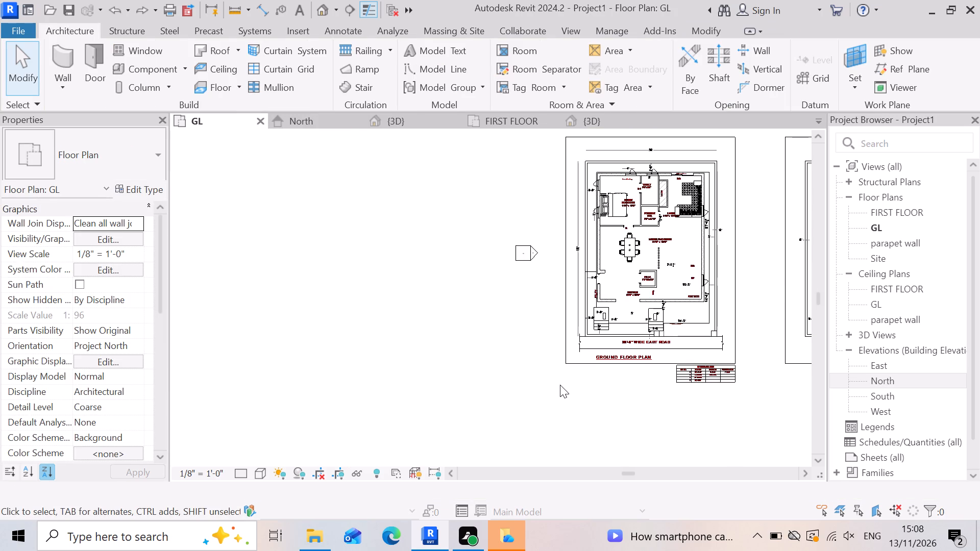
left_click_drag(573, 368, 651, 170)
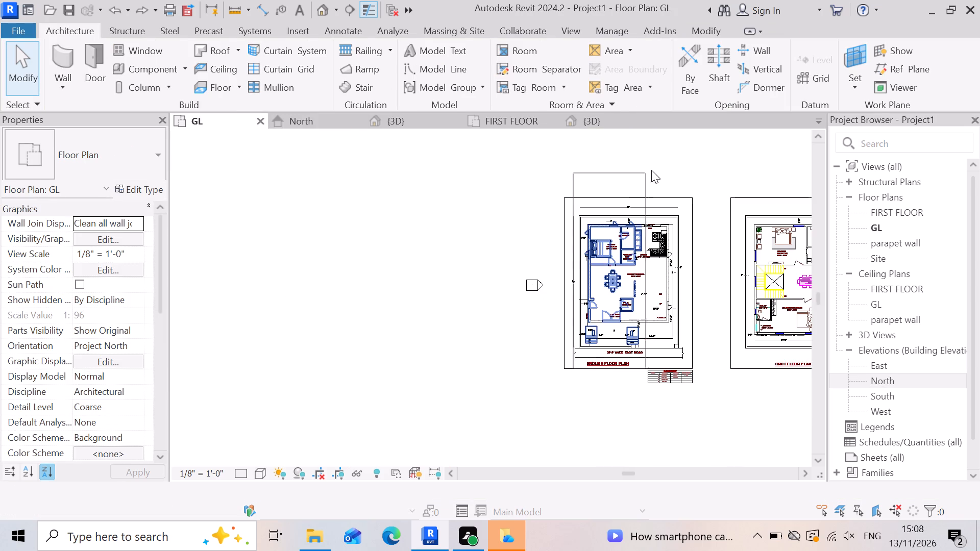
left_click_drag(651, 170, 698, 199)
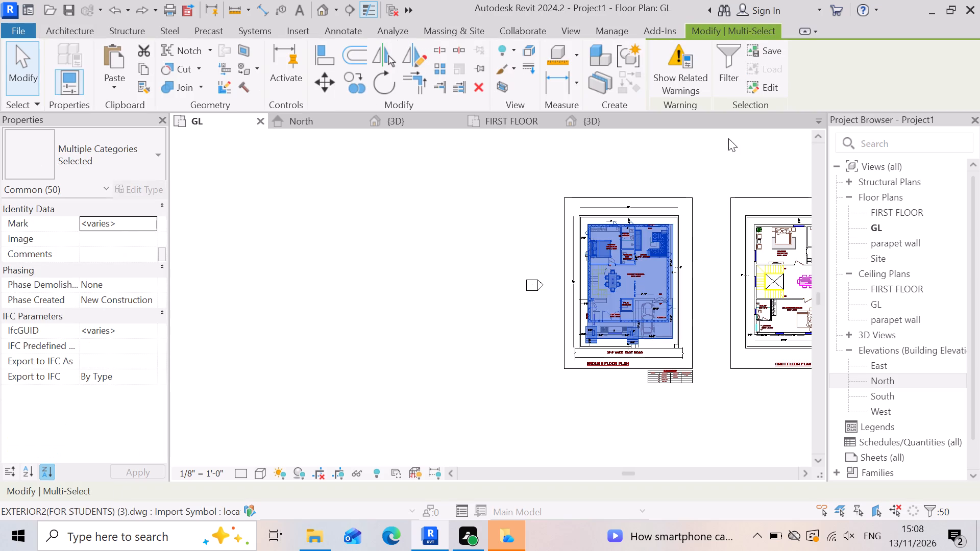
left_click(728, 57)
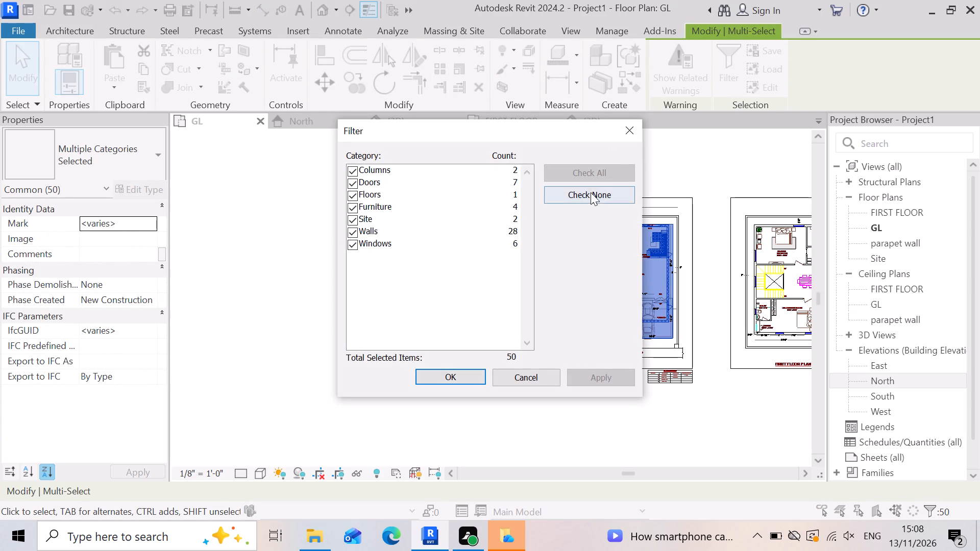
left_click(590, 189)
left_click(353, 236)
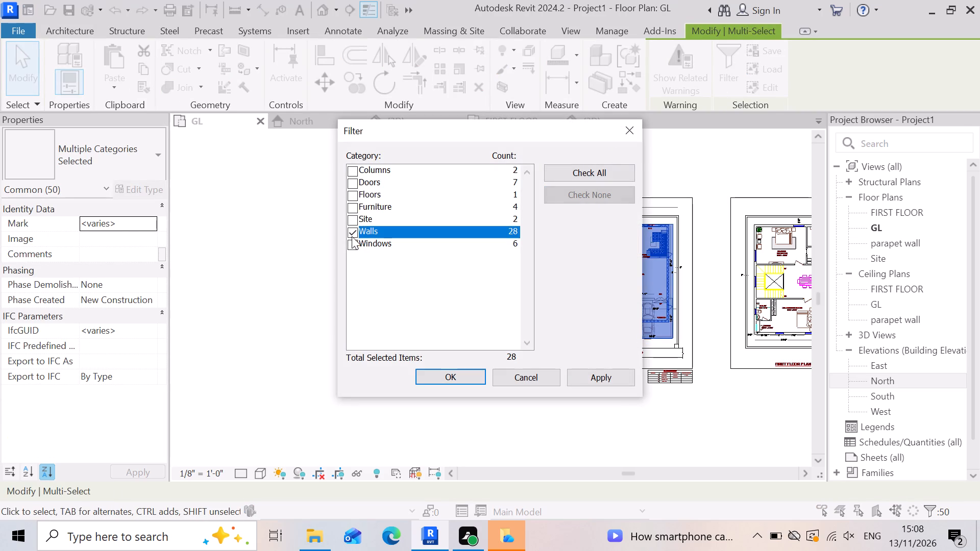
left_click(592, 378, "shift")
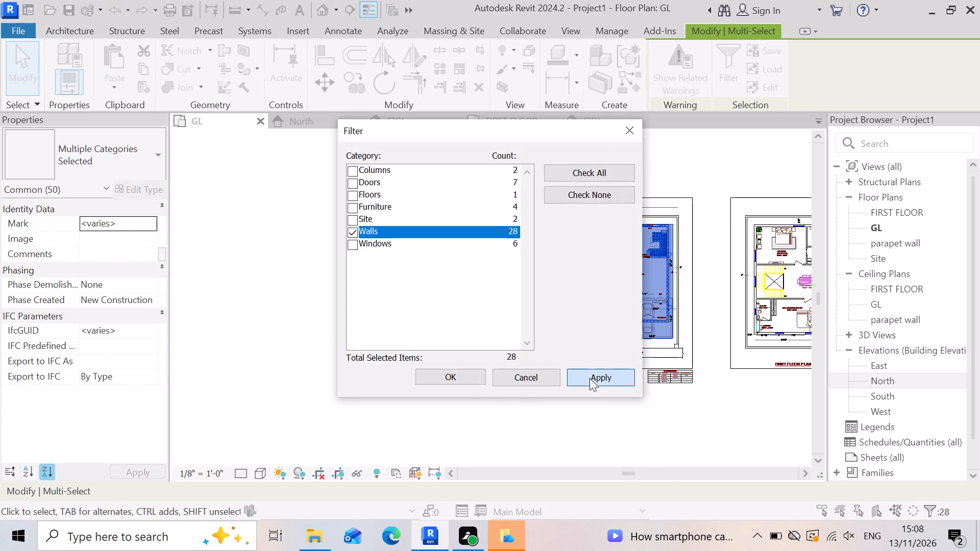
left_click(461, 380)
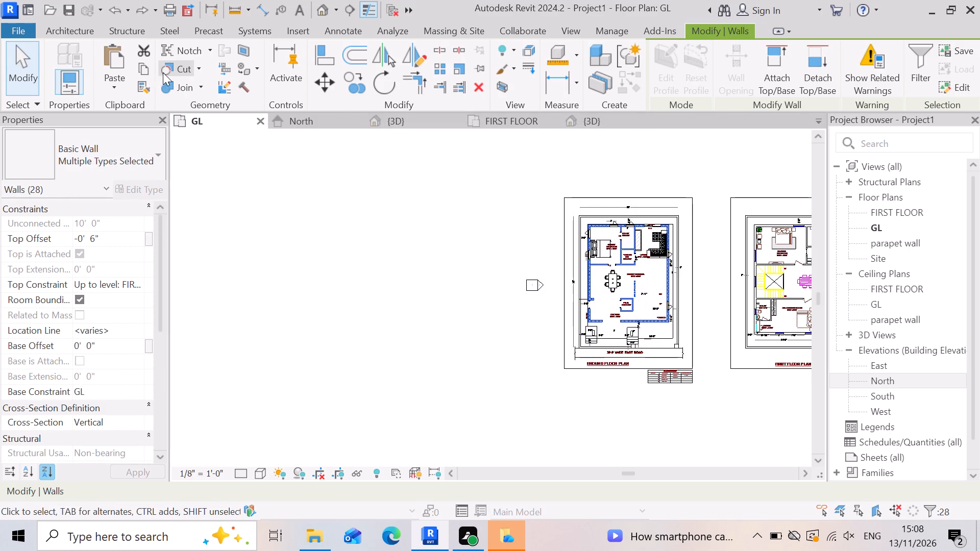
left_click(145, 74)
left_click(111, 93)
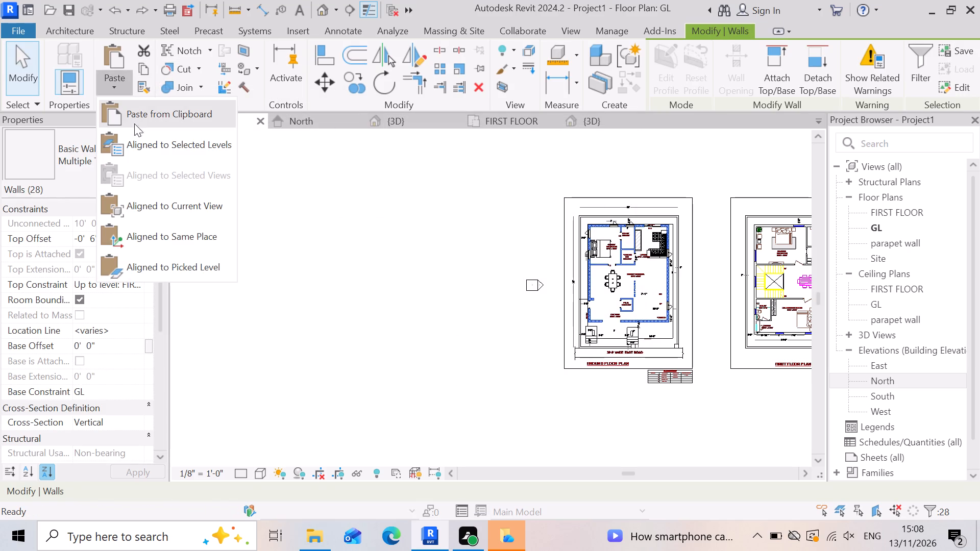
left_click(146, 145)
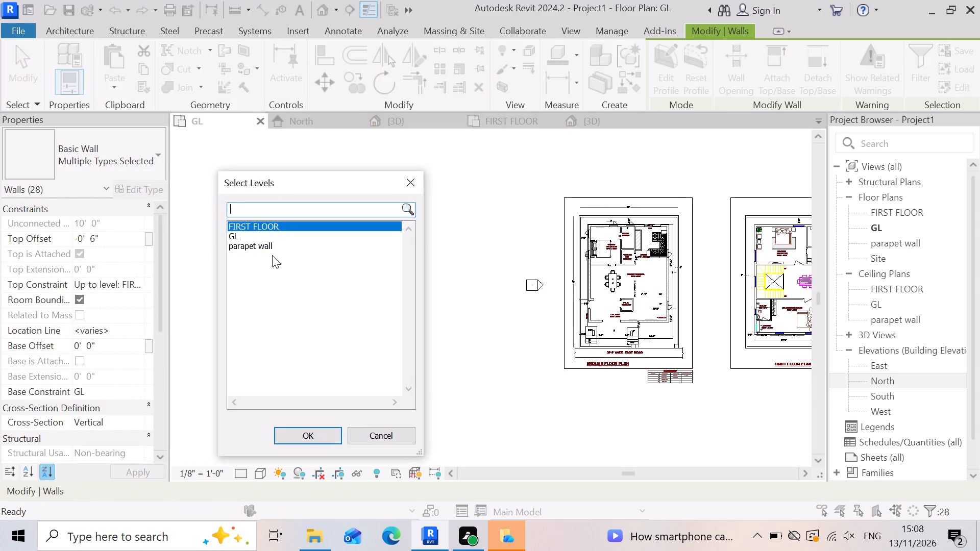
left_click(313, 438)
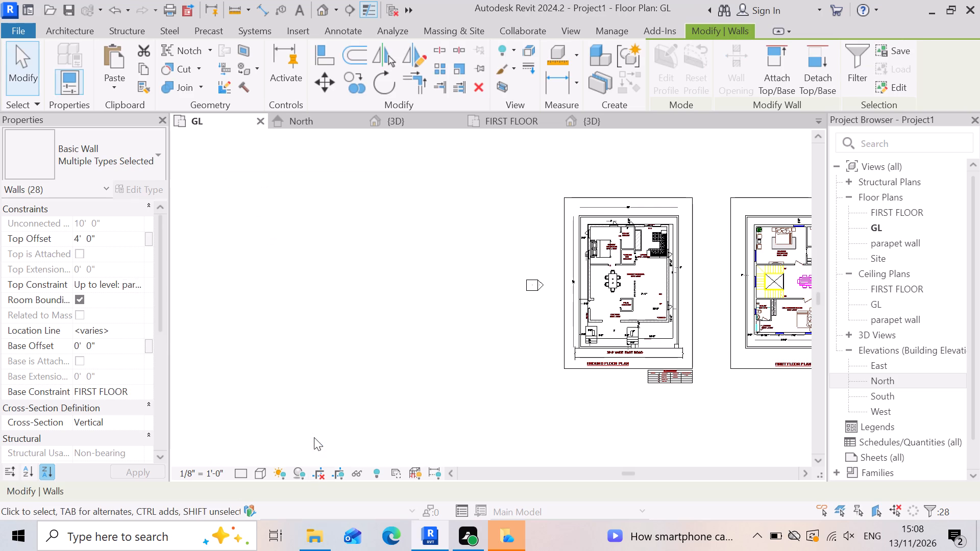
In the 3D view, nudge the first-floor front wall containing the double door in small increments toward the porch side.
left_click(428, 127)
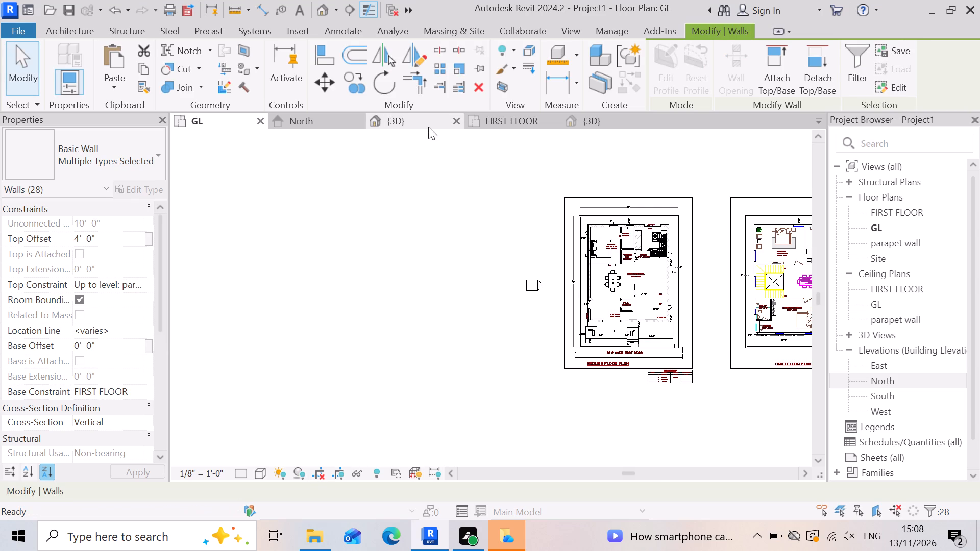
scroll(487, 362, "down", 4)
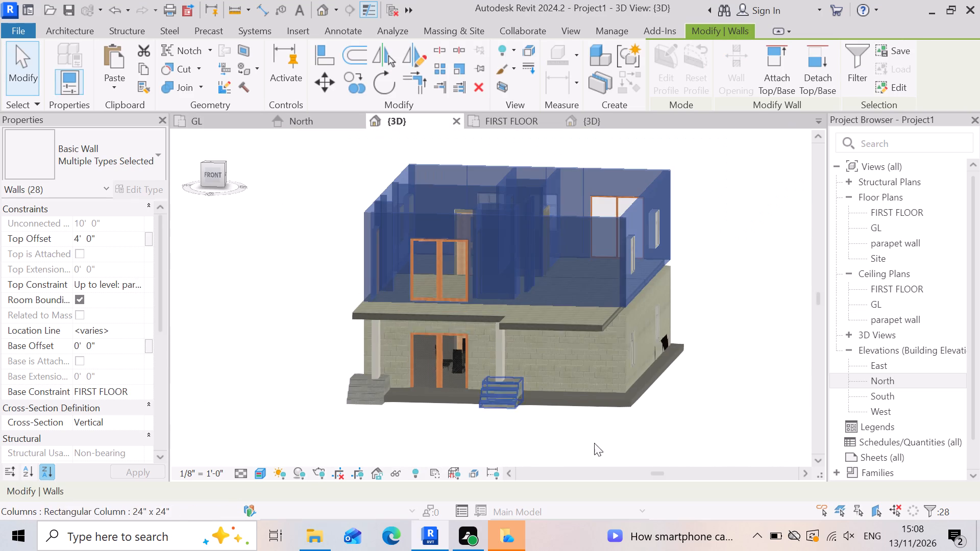
left_click(701, 429)
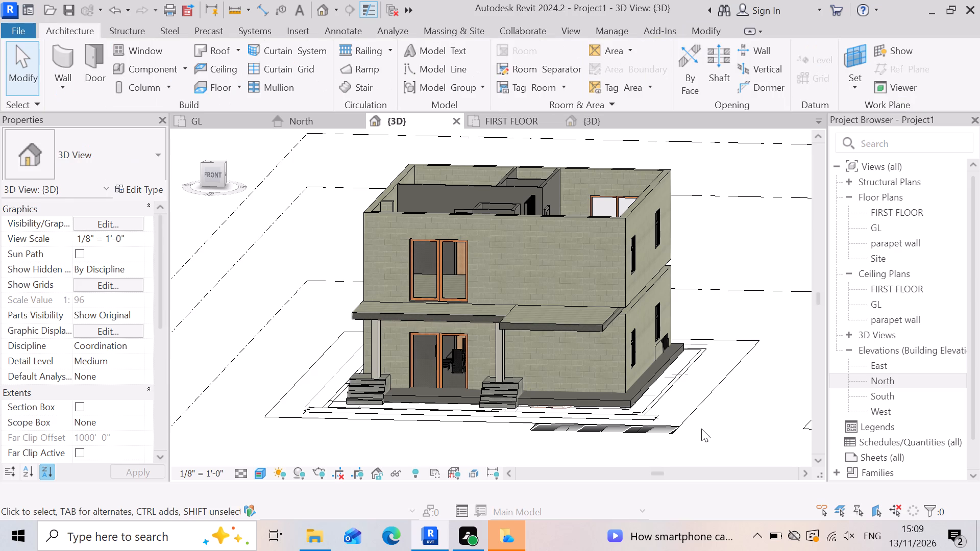
key("Escape")
scroll(566, 219, "up", 2)
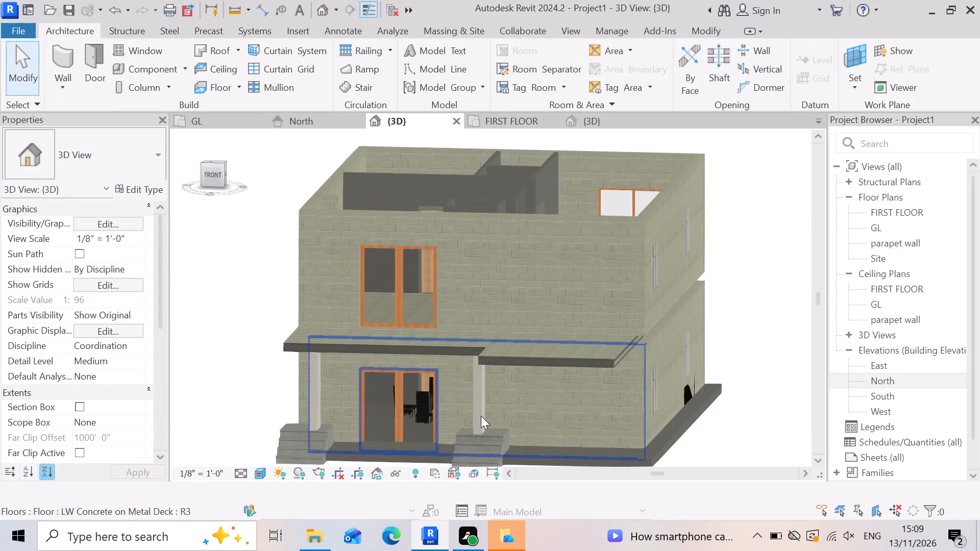
scroll(481, 356, "up", 3)
left_click(513, 301)
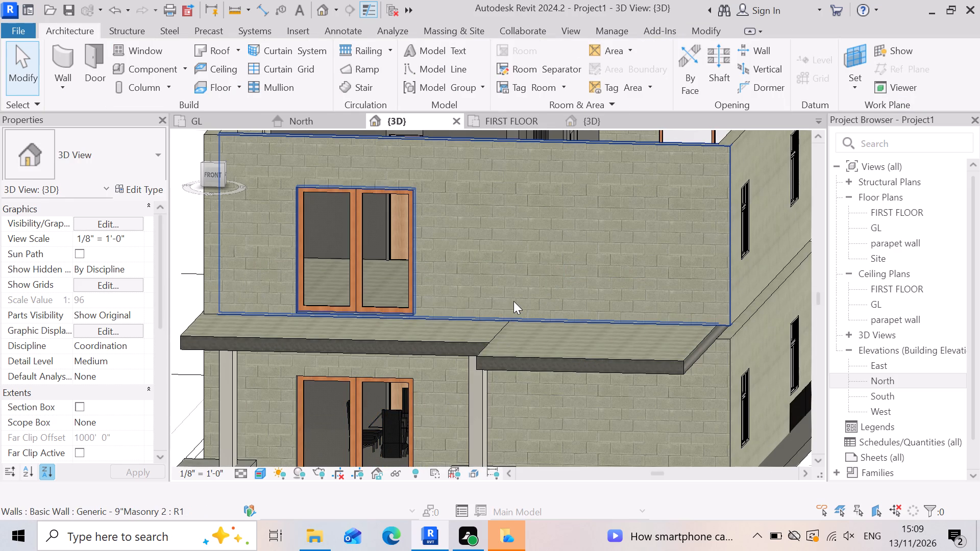
scroll(506, 384, "down", 2)
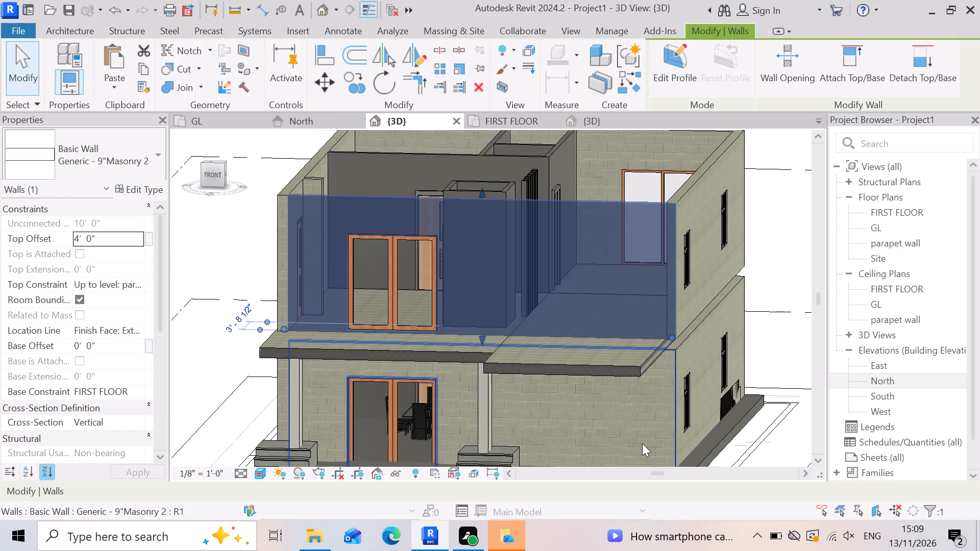
key("Escape")
left_click(645, 304)
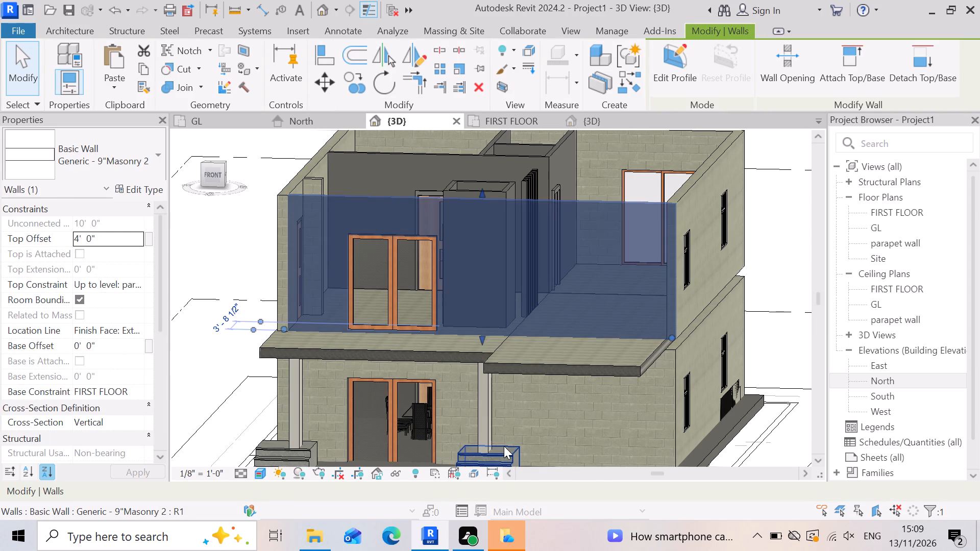
key("Down")
key("Down")
key("Down")
key("Down")
key("Down")
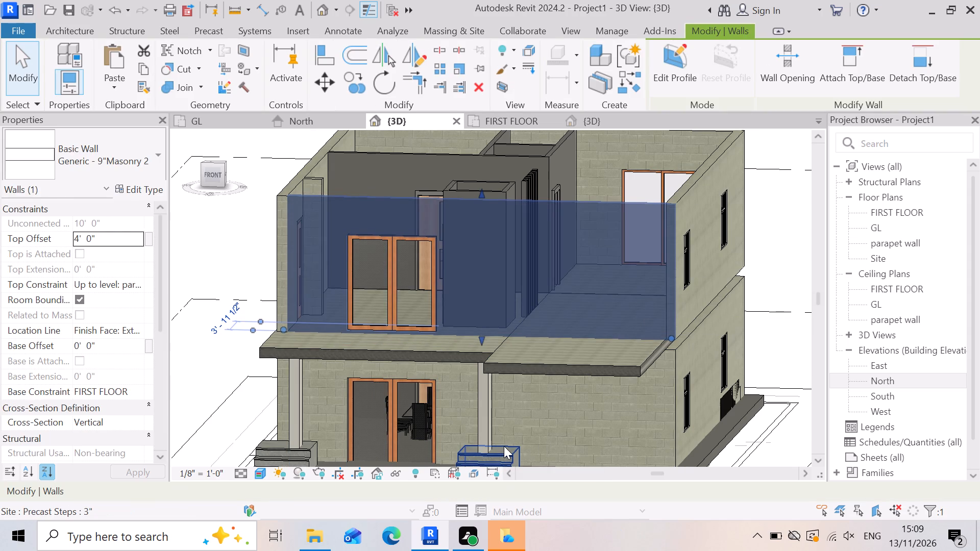
key("Down")
key("Down")
key("Down")
key("Down")
key("Down")
key("Down")
key("Down")
key("Down")
key("Down")
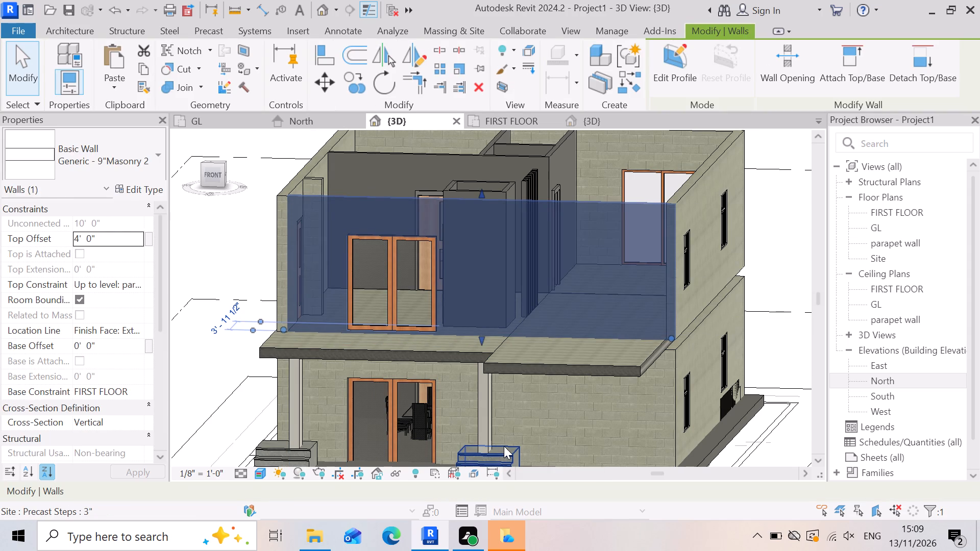
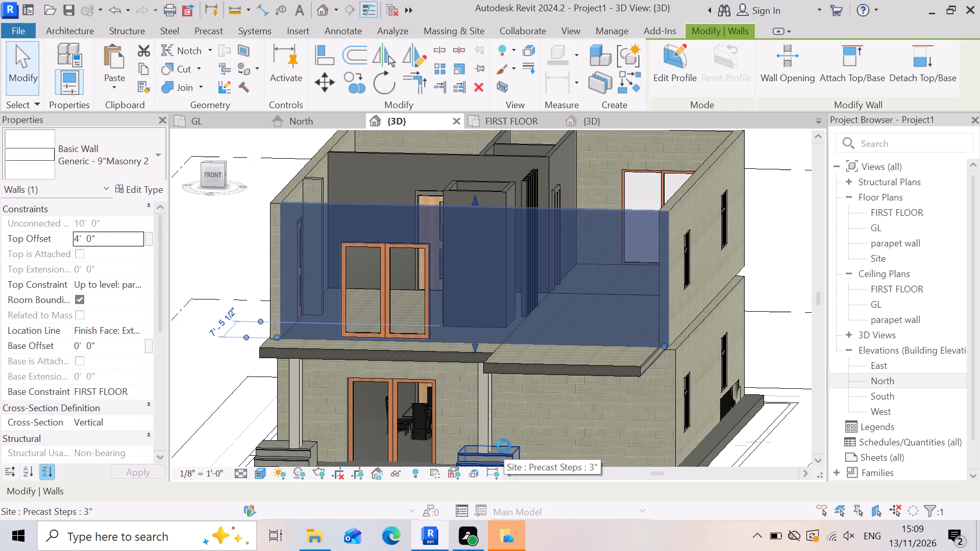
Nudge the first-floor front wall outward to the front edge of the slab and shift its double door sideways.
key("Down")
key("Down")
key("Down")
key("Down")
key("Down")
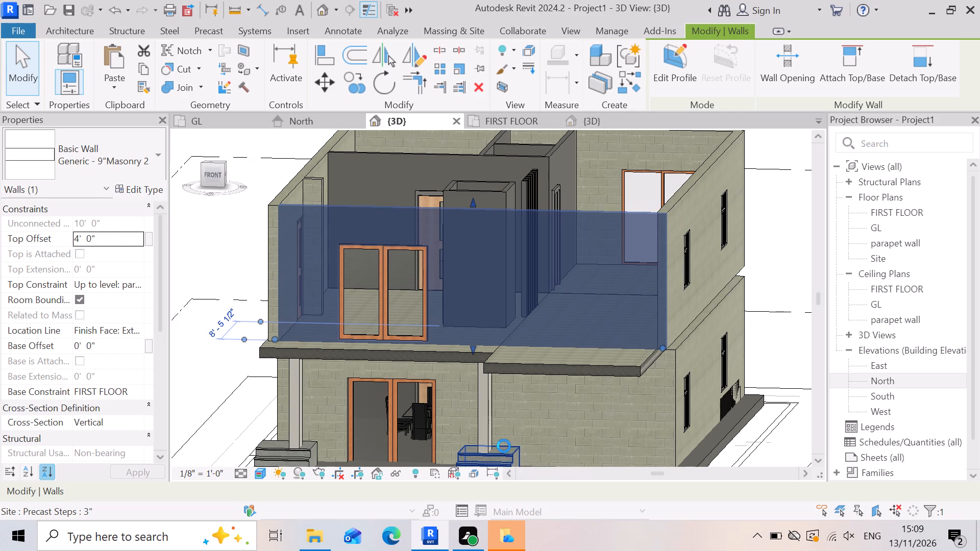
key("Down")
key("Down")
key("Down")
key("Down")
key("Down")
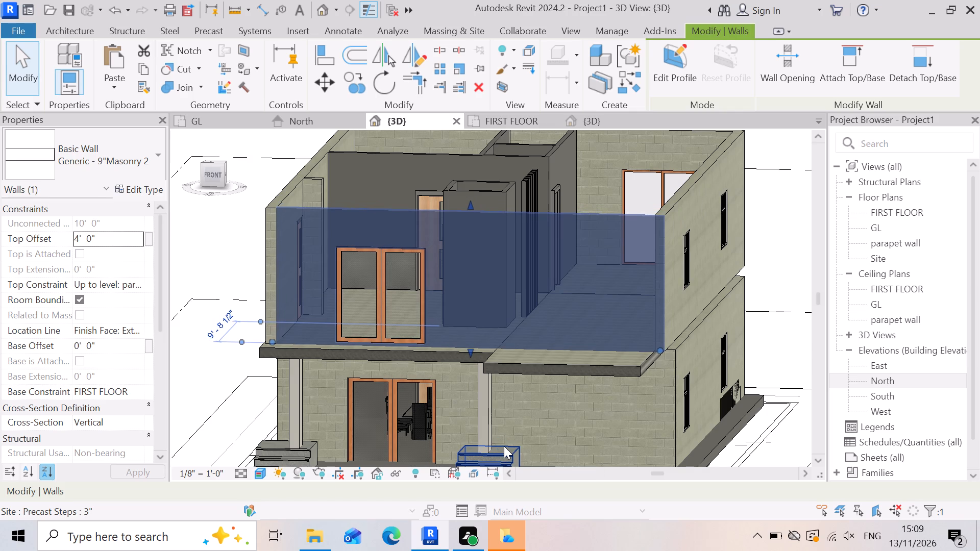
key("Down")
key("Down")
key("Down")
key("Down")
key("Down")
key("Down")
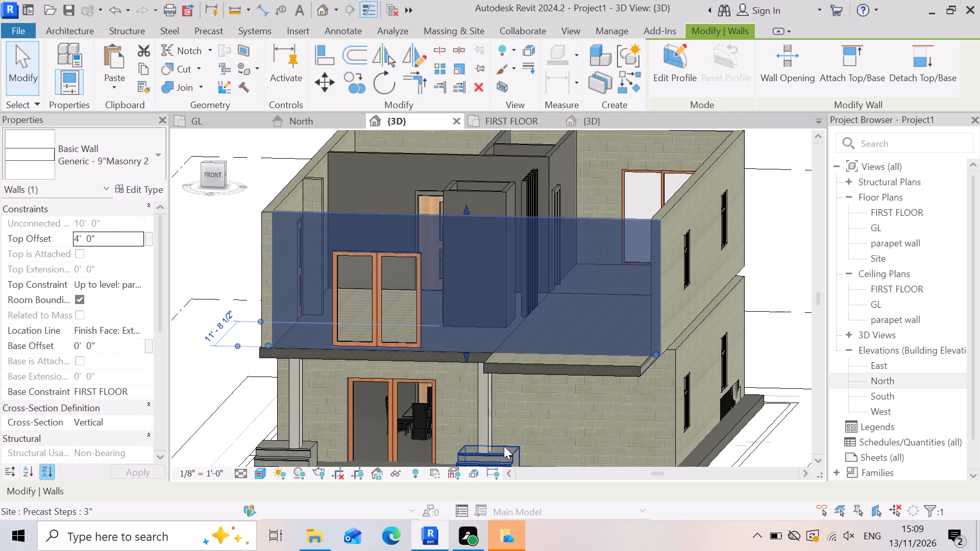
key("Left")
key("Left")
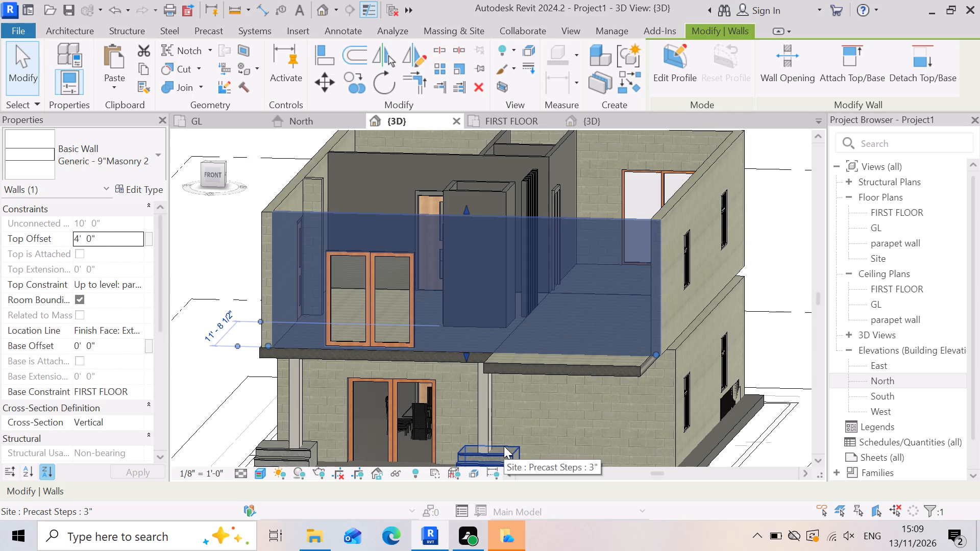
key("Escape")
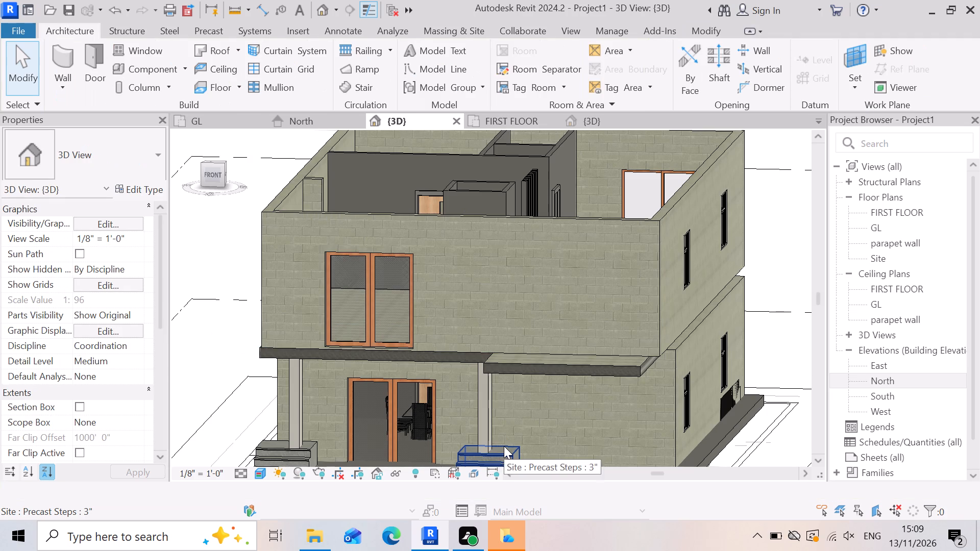
Delete the first-floor front wall together with its double door.
left_click(617, 328)
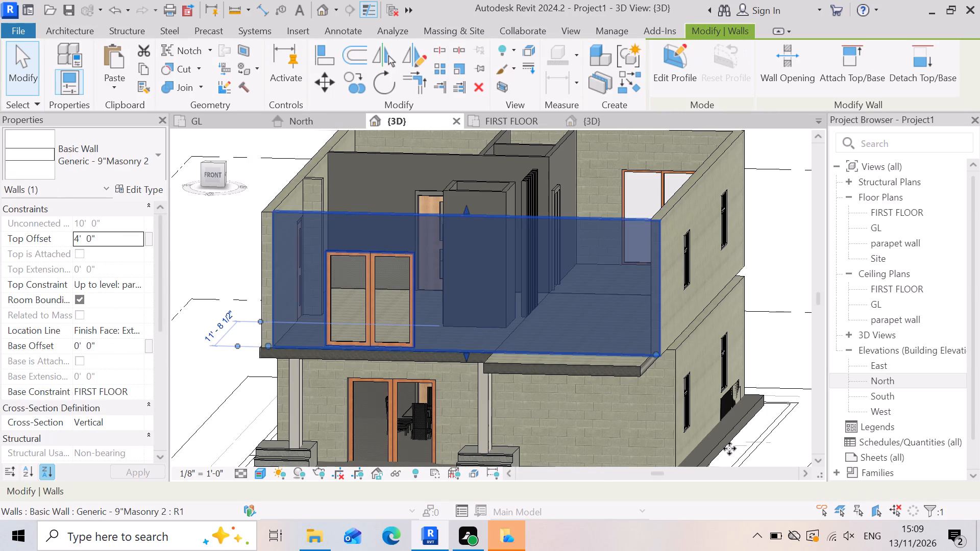
scroll(684, 384, "up", 2)
scroll(636, 358, "up", 3)
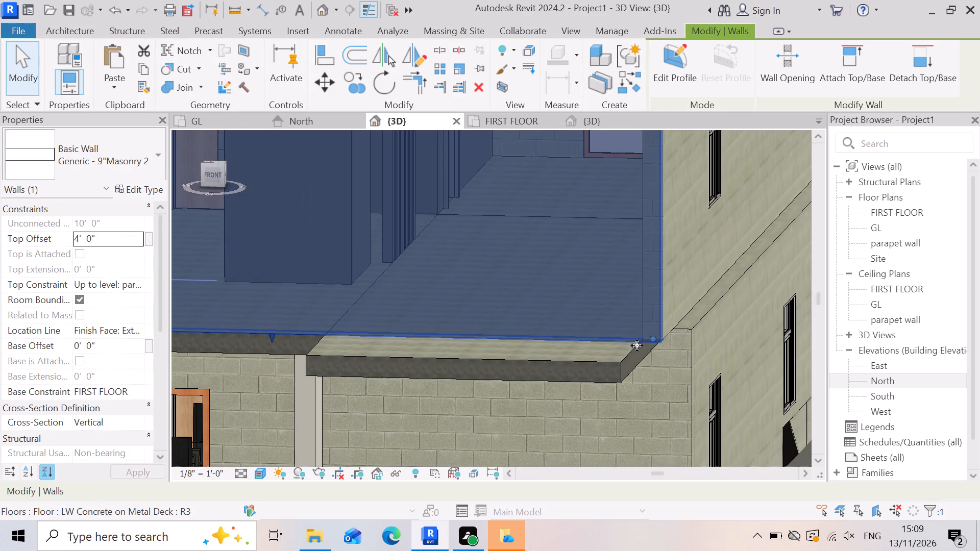
scroll(573, 320, "down", 3)
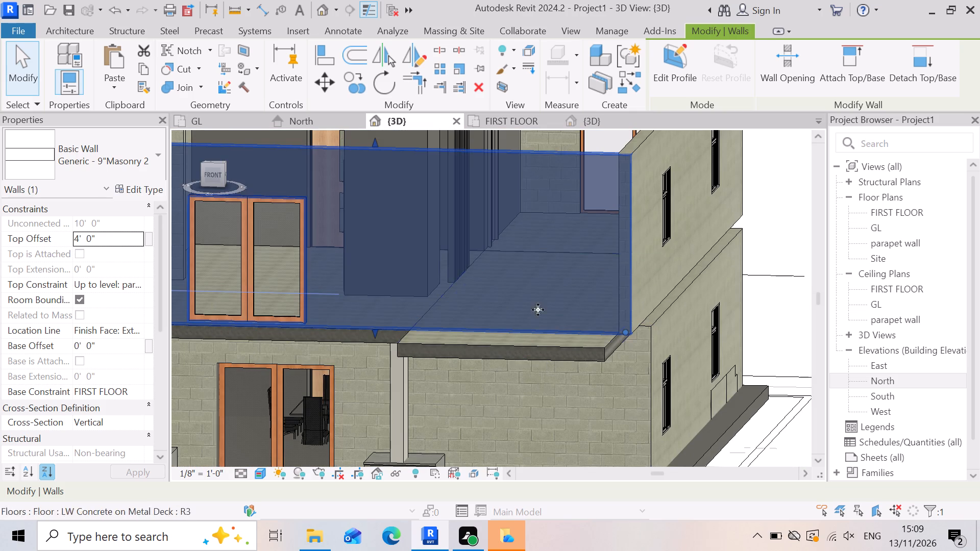
left_click(538, 278)
key("Delete")
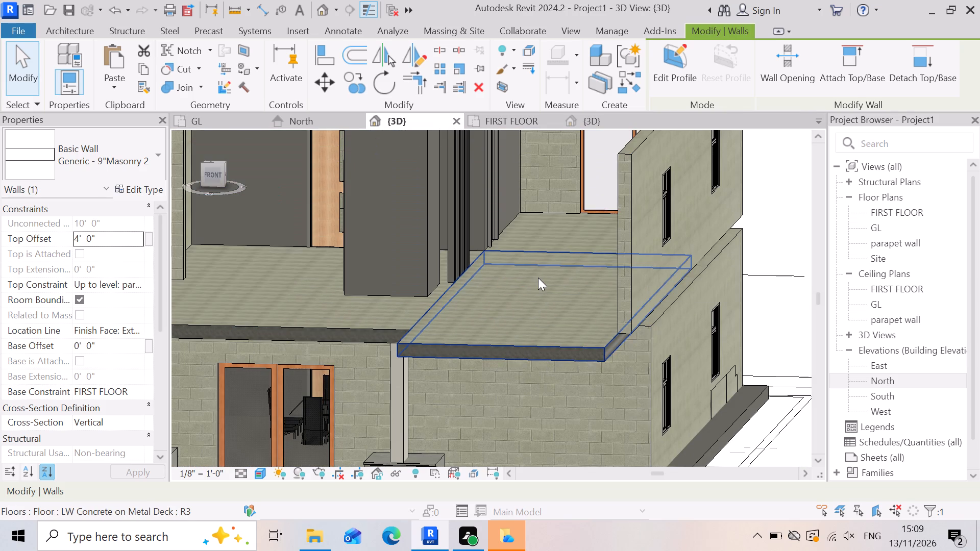
In the FIRST FLOOR plan, draw a Generic - 9" Masonry 2 wall about 17'-2" long along the main slab's front edge.
scroll(560, 302, "down", 4)
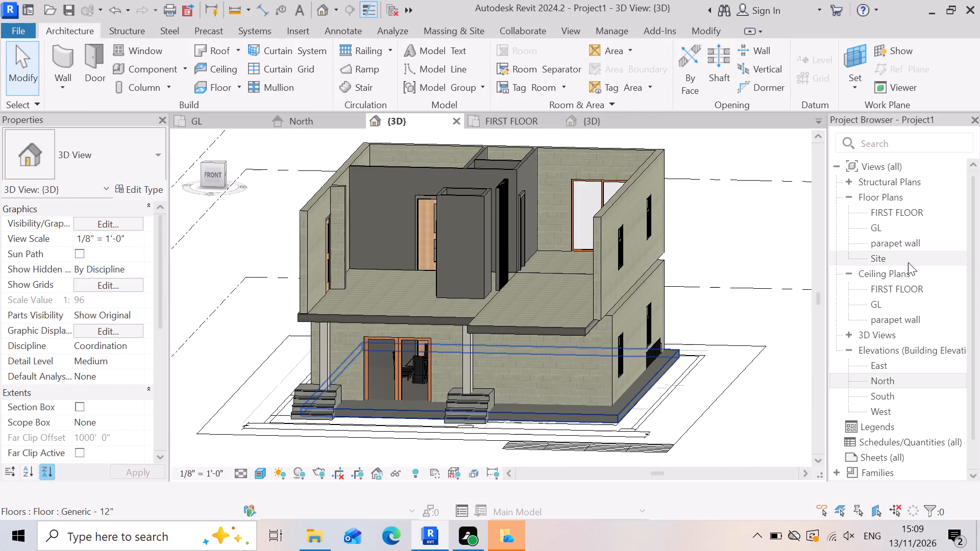
double_click(906, 213)
scroll(479, 342, "up", 3)
scroll(568, 260, "up", 8)
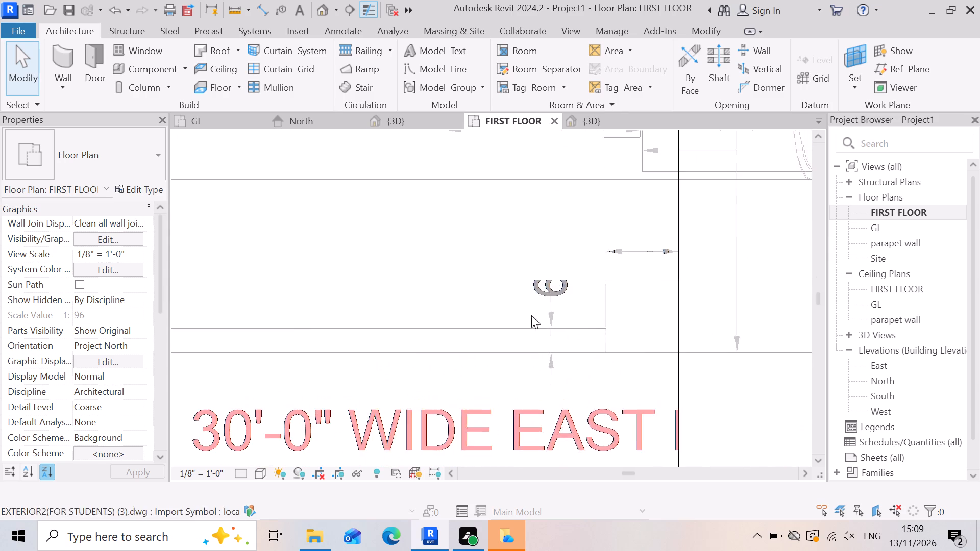
scroll(531, 315, "up", 3)
scroll(592, 266, "down", 11)
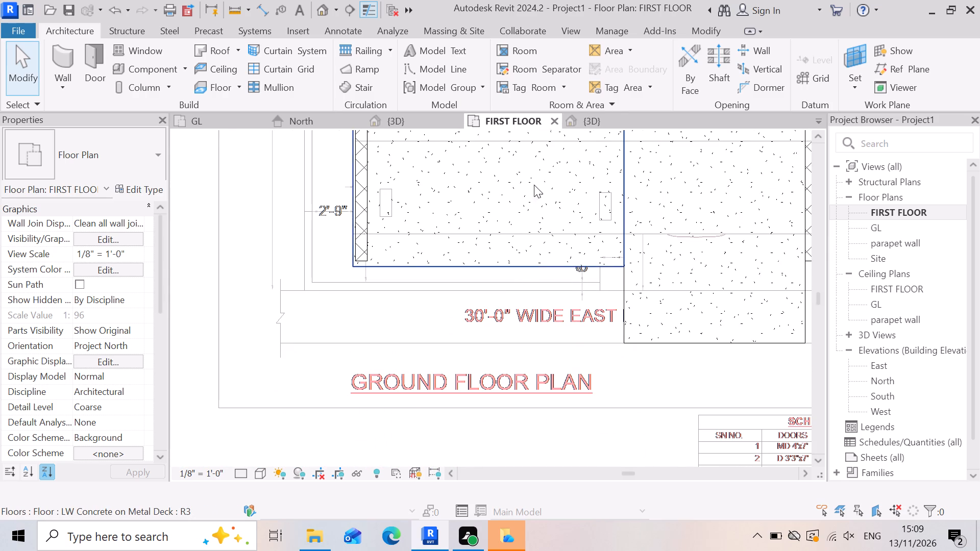
left_click(59, 54)
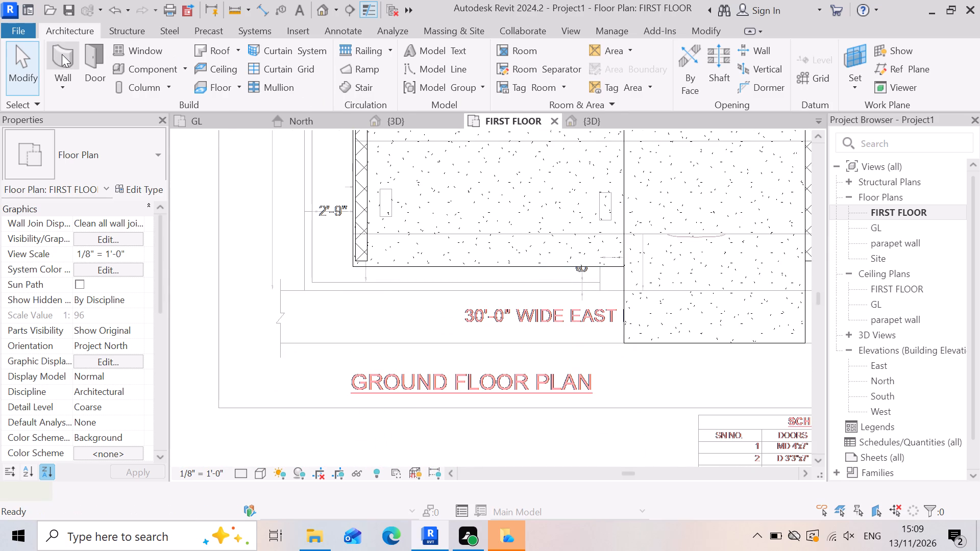
scroll(364, 277, "up", 3)
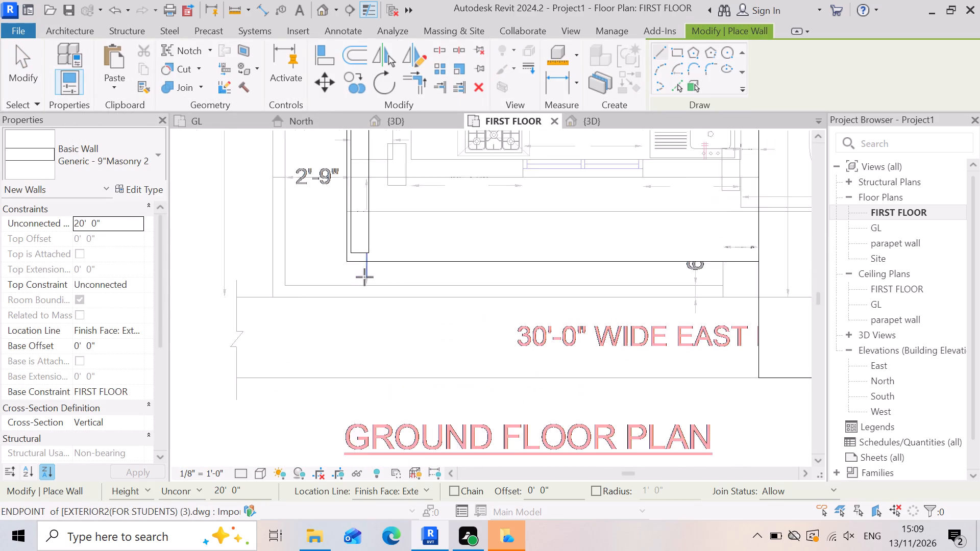
scroll(364, 277, "up", 3)
left_click(333, 253)
scroll(325, 255, "down", 3)
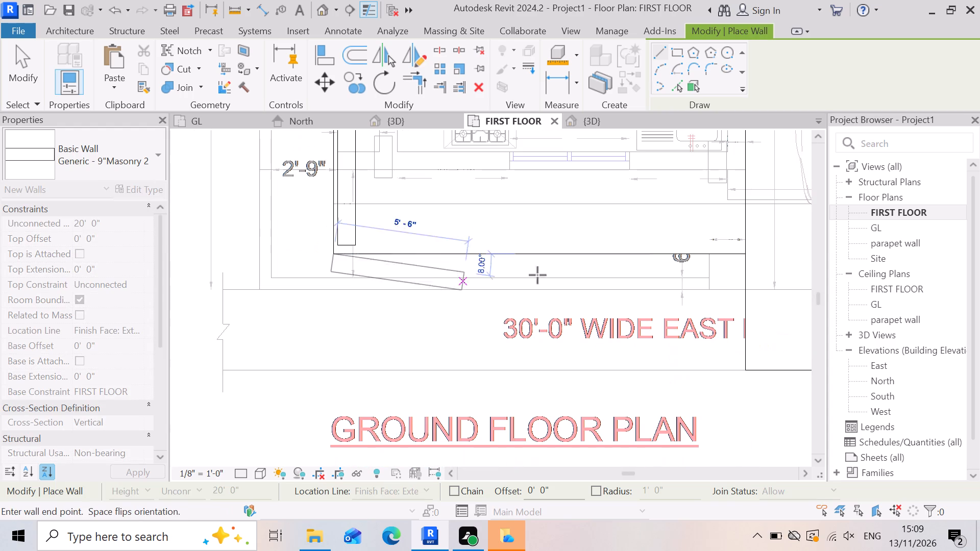
scroll(737, 260, "up", 3)
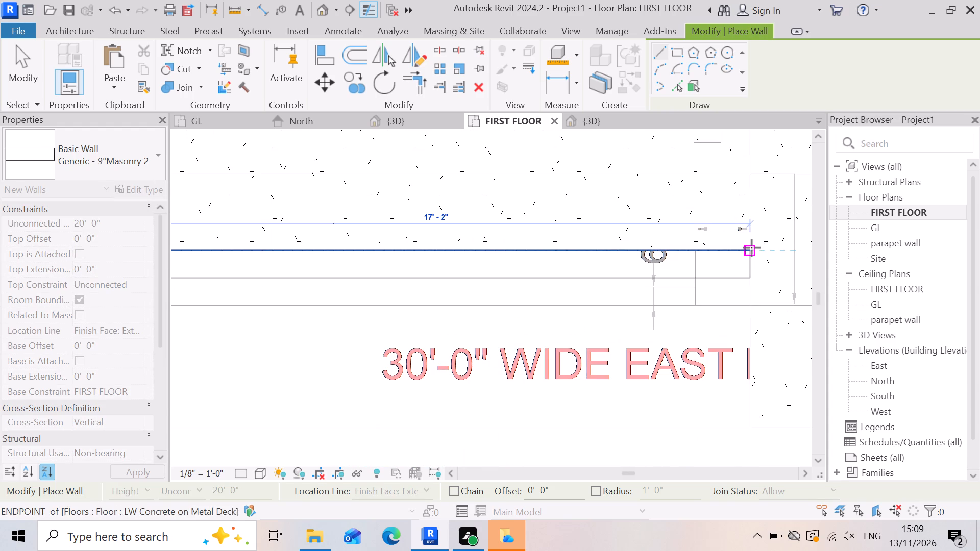
left_click(752, 248)
Draw a wall about 4'-6" long from the front wall's inner corner forward to the projecting slab's outer corner.
left_click(751, 275)
scroll(722, 310, "down", 3)
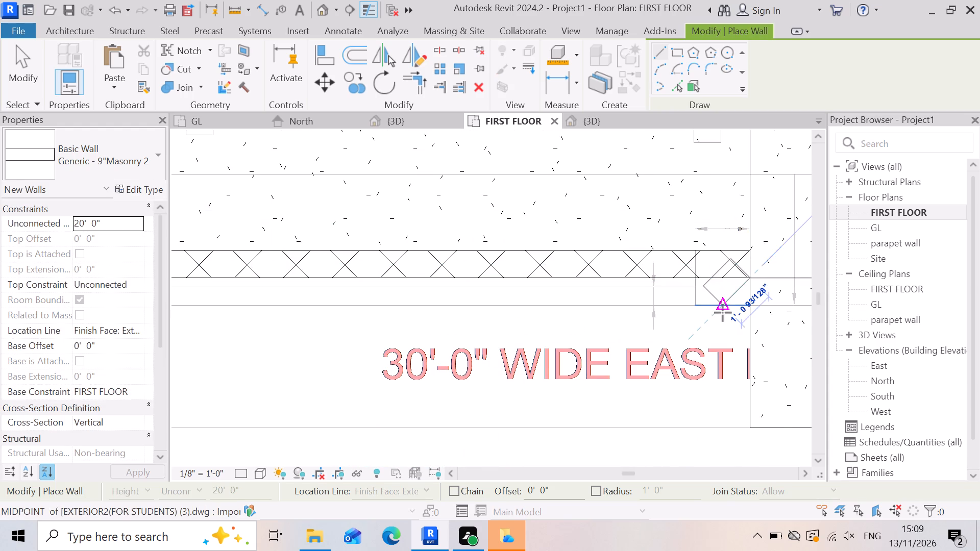
scroll(723, 313, "down", 5)
scroll(741, 405, "up", 1)
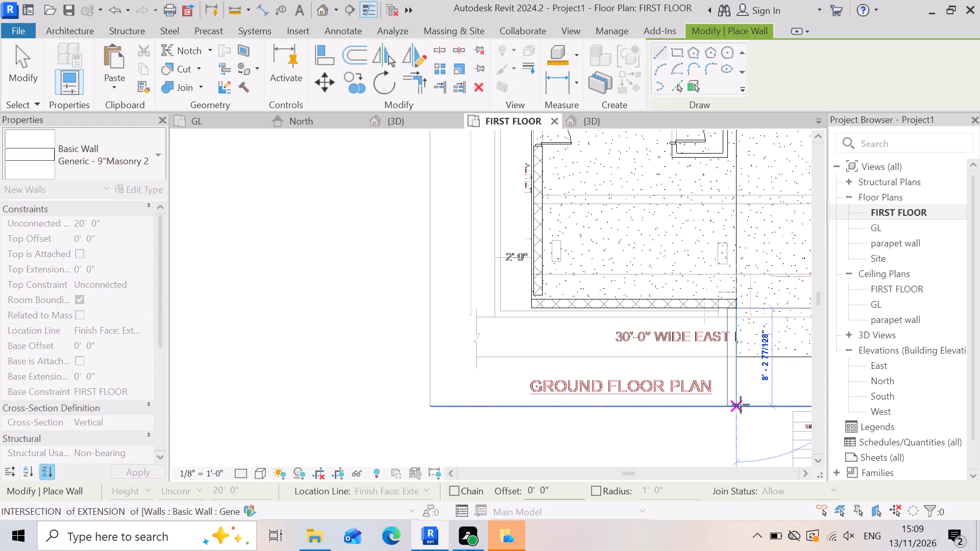
scroll(741, 405, "up", 1)
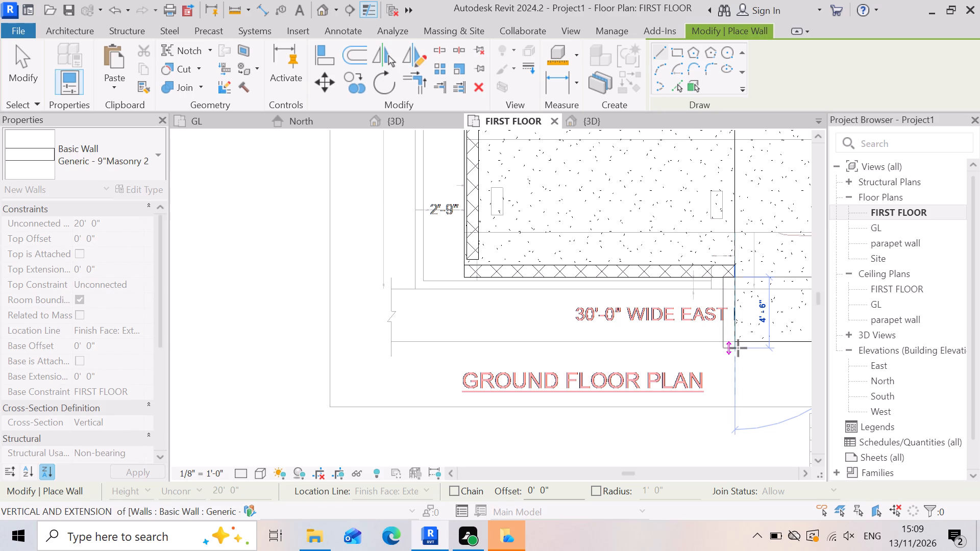
left_click(738, 345)
Draw a wall about 11'-6" long along the projecting slab's front edge, flipped to sit on the slab.
scroll(610, 366, "down", 3)
scroll(734, 350, "up", 2)
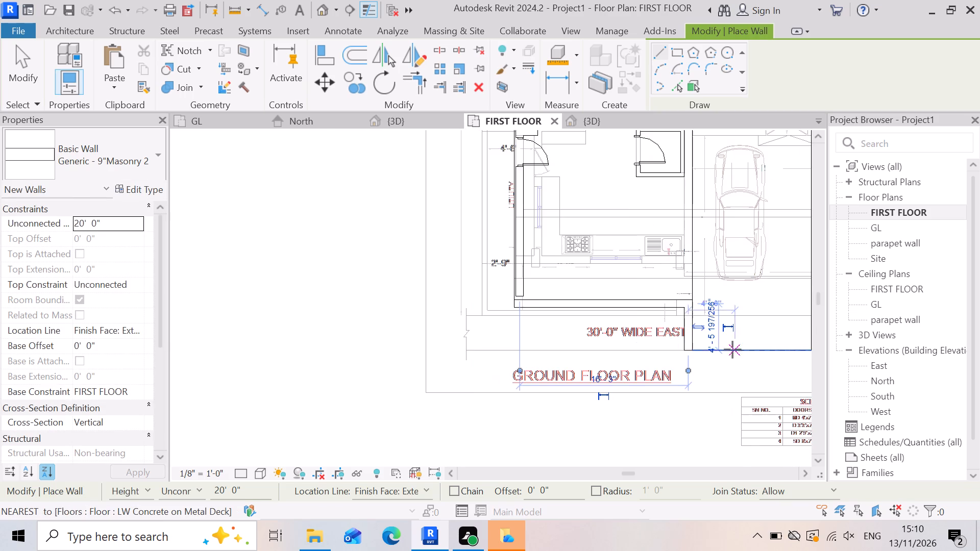
scroll(732, 349, "up", 3)
left_click(655, 344)
scroll(563, 386, "down", 2)
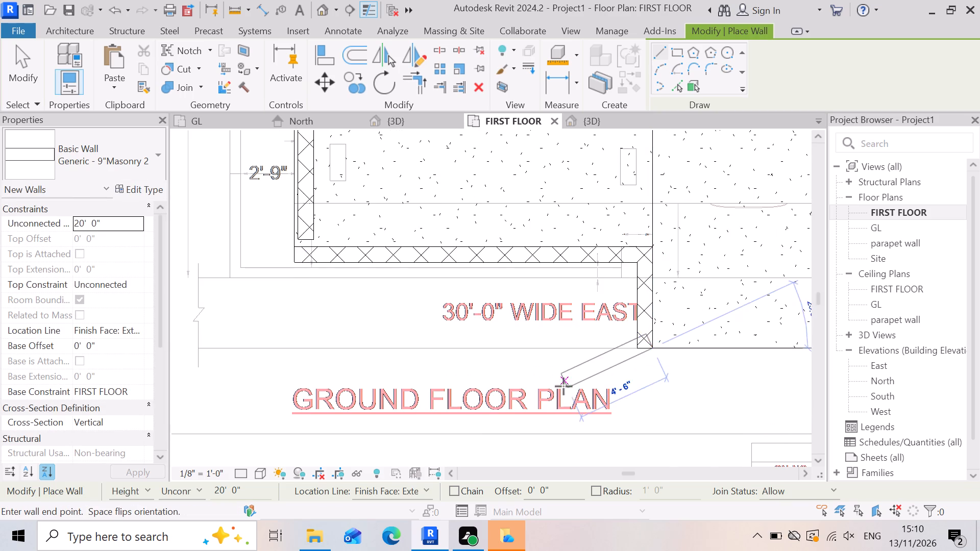
scroll(563, 386, "down", 6)
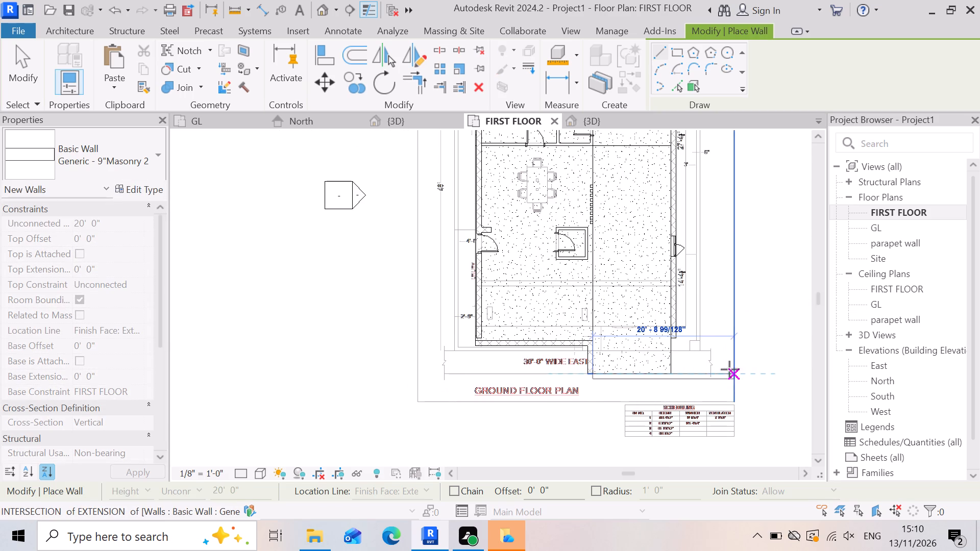
scroll(604, 394, "up", 3)
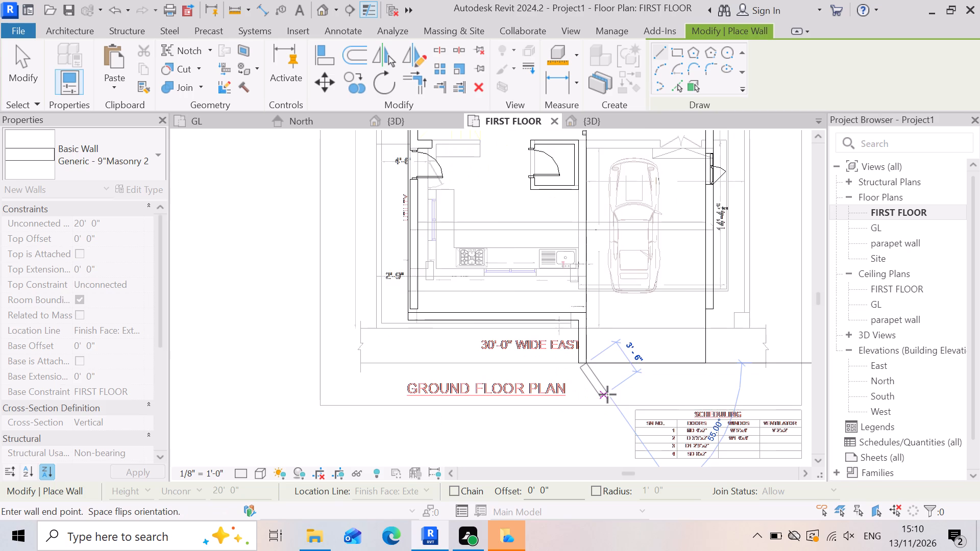
scroll(607, 394, "up", 1)
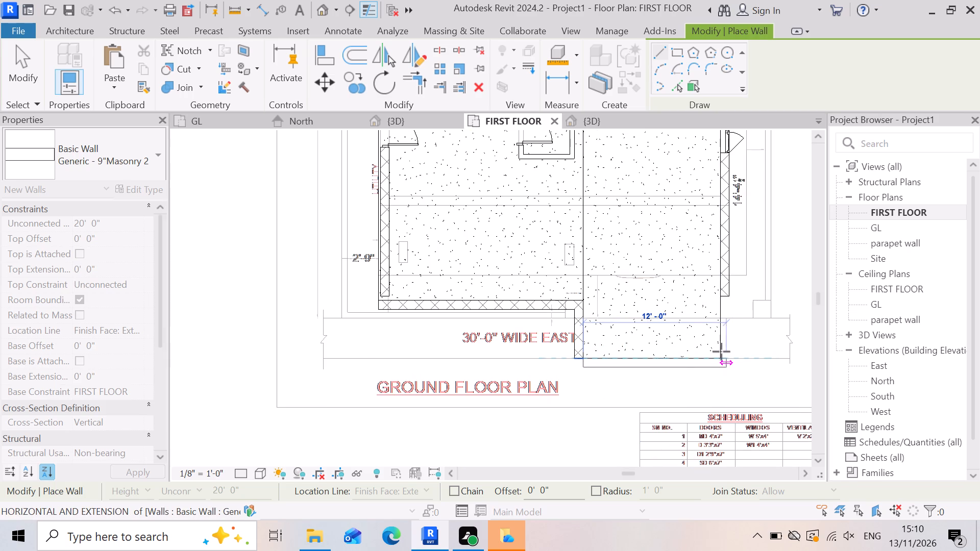
key("space")
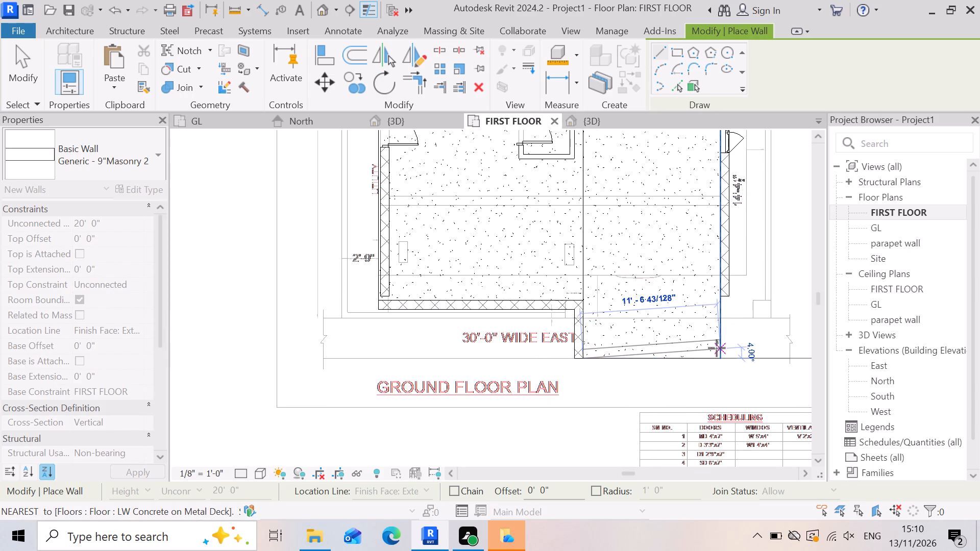
left_click(721, 362)
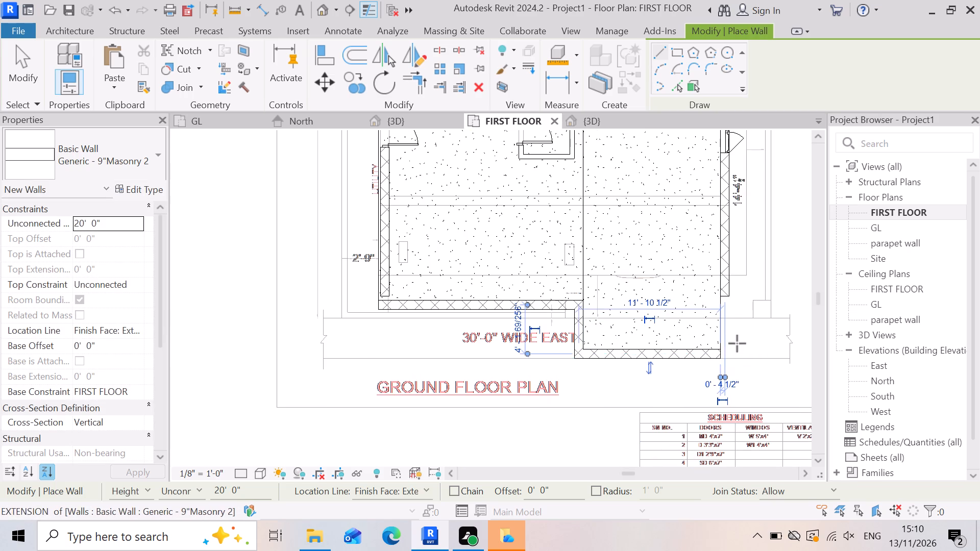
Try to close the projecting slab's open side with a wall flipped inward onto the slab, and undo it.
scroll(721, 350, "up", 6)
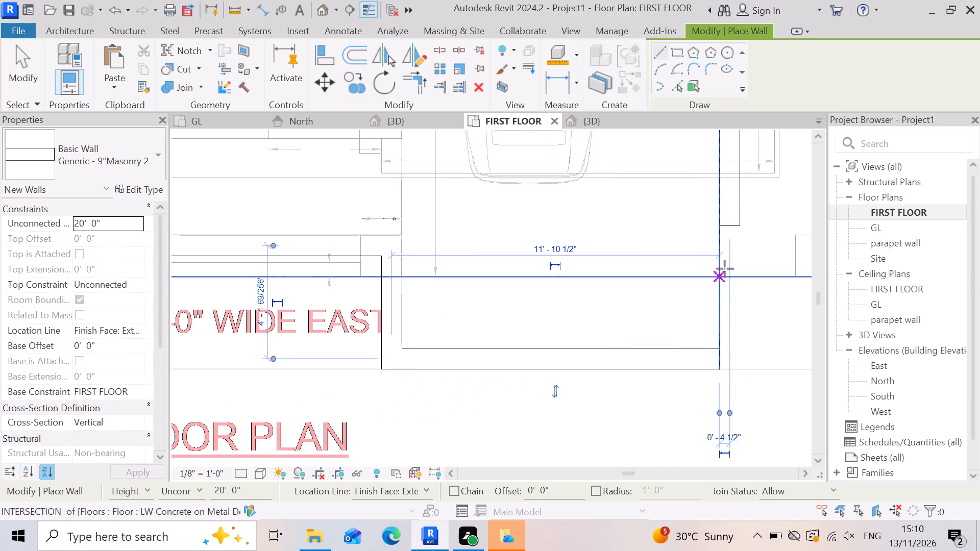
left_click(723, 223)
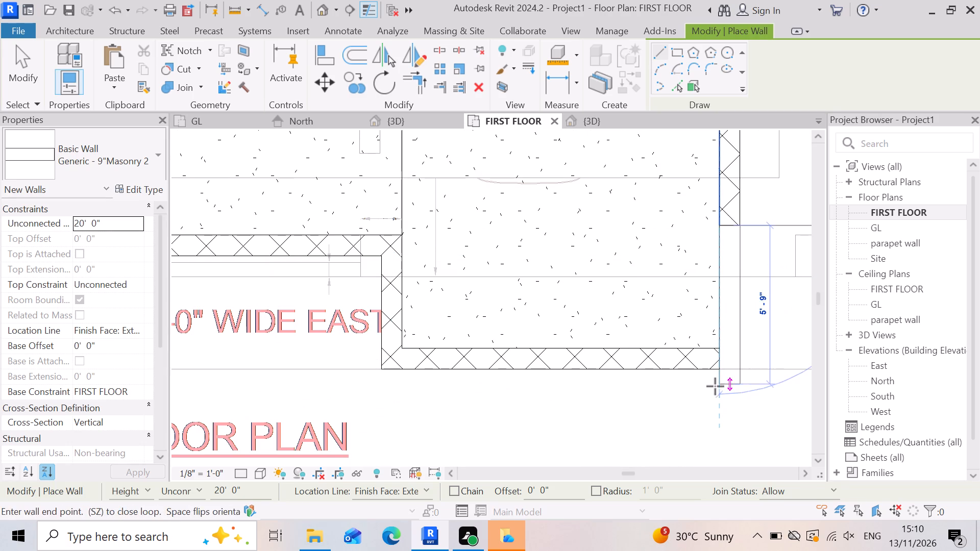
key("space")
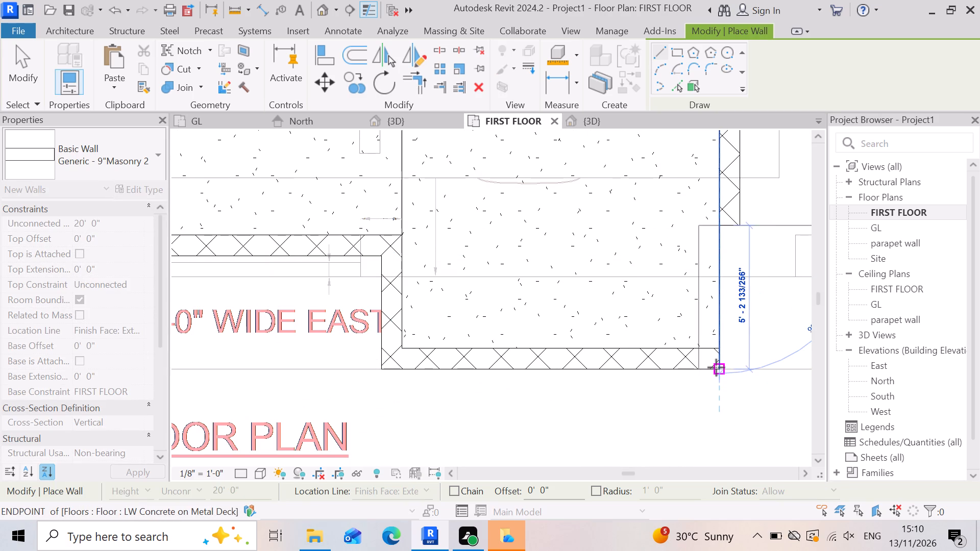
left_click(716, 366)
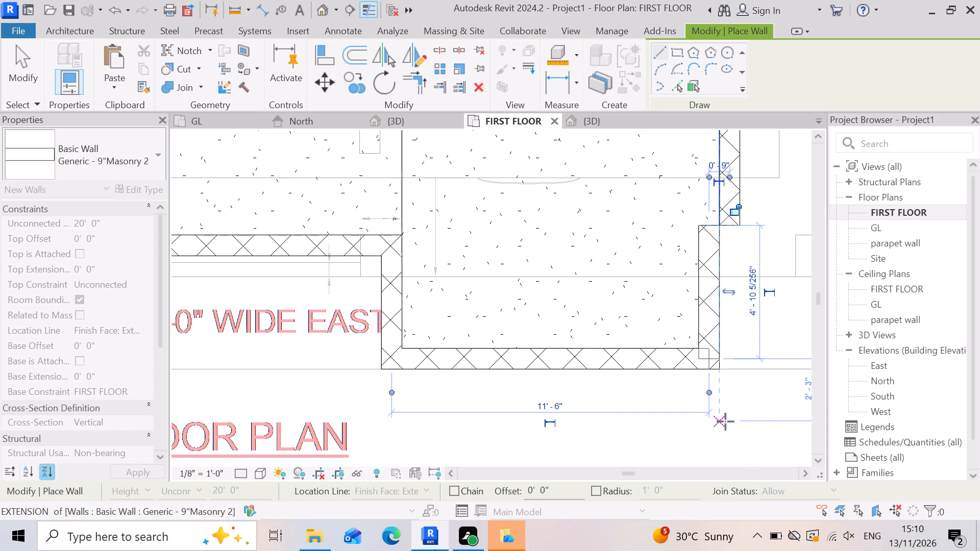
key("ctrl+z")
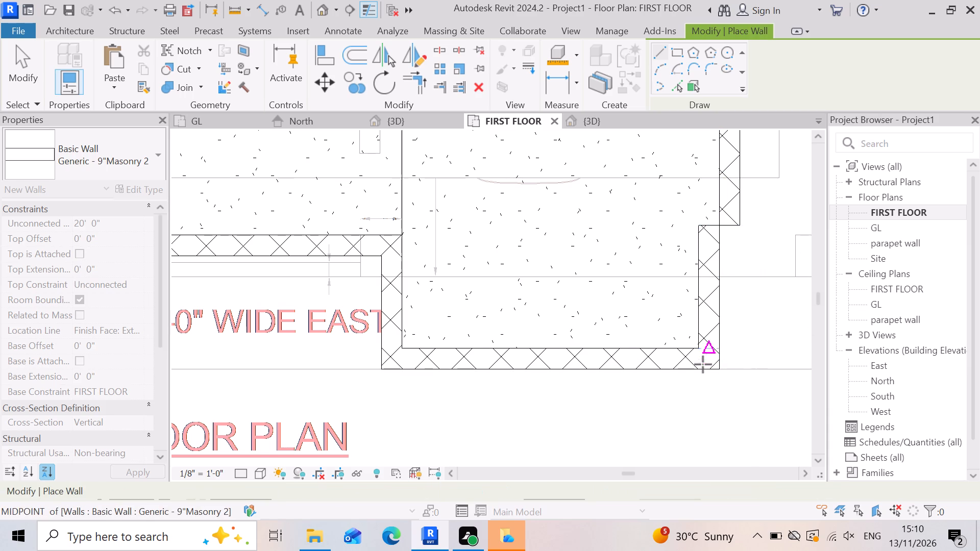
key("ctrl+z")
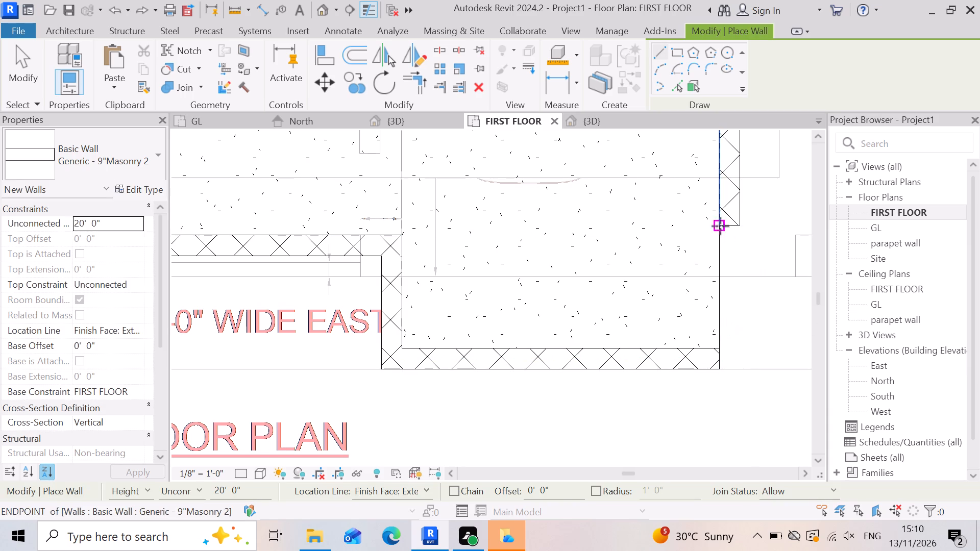
Draw a wall about 5'-2 1/2" long from the existing side wall's end to the slab corner, flipped outward in line with that wall.
left_click(717, 227)
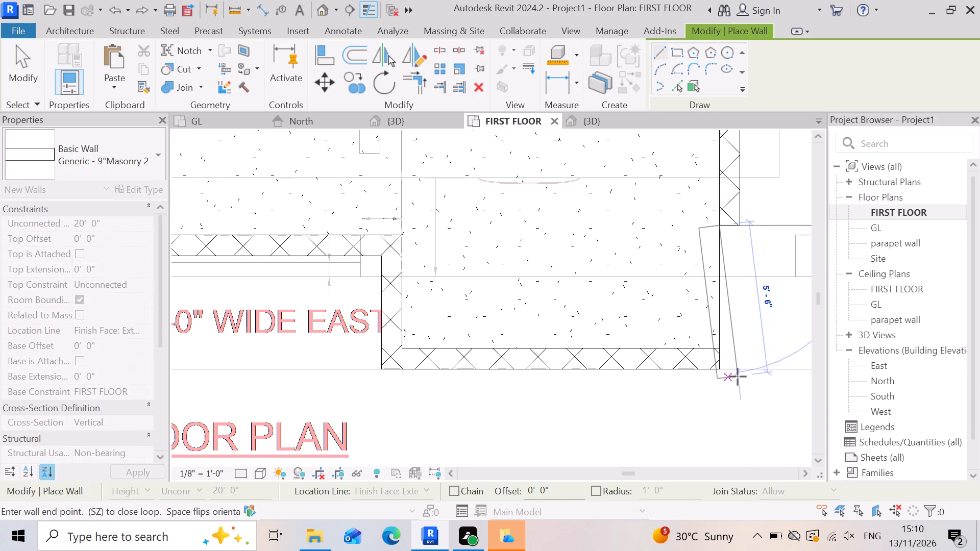
key("space")
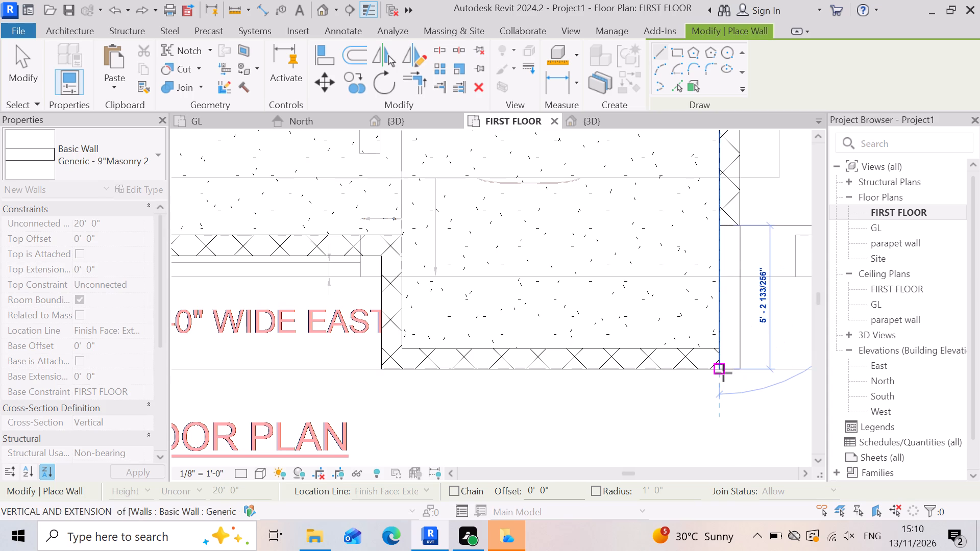
left_click(723, 373)
key("Escape")
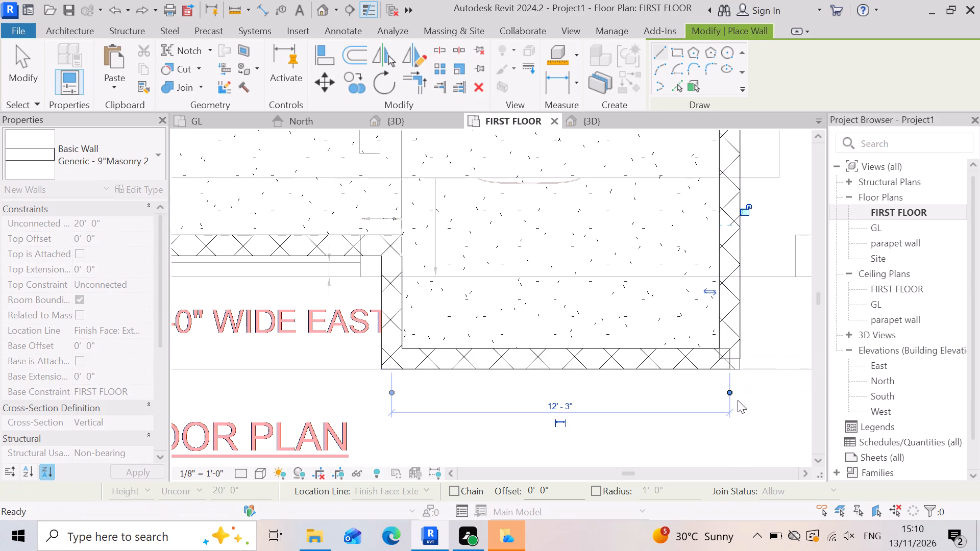
In the 3D view, constrain the recessed first-floor front wall above the entrance up to the parapet wall level with a -6" top offset.
scroll(621, 383, "down", 5)
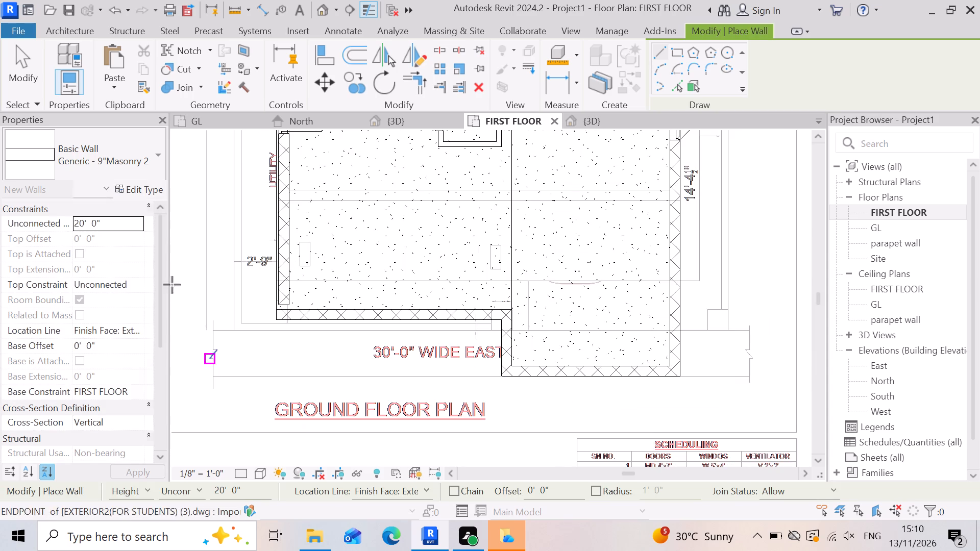
left_click(420, 123)
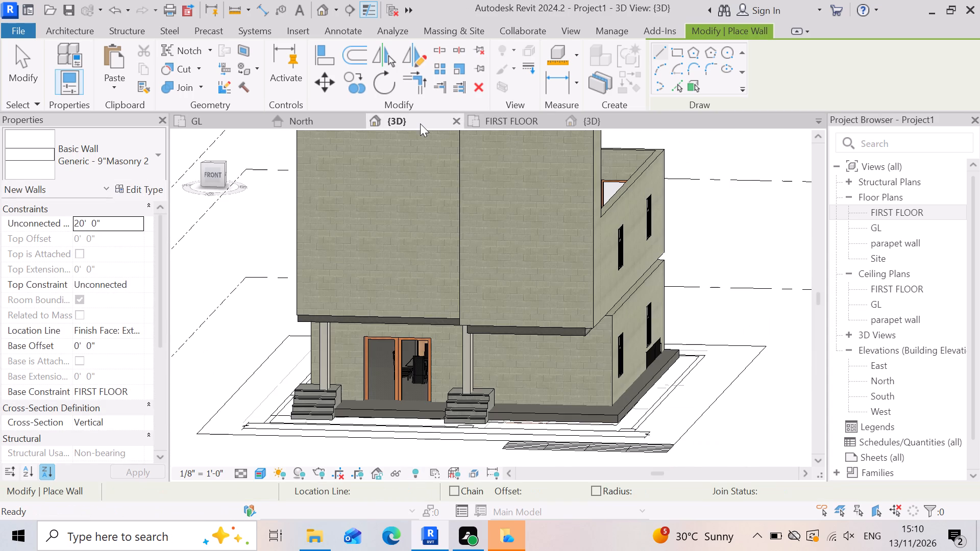
key("Escape")
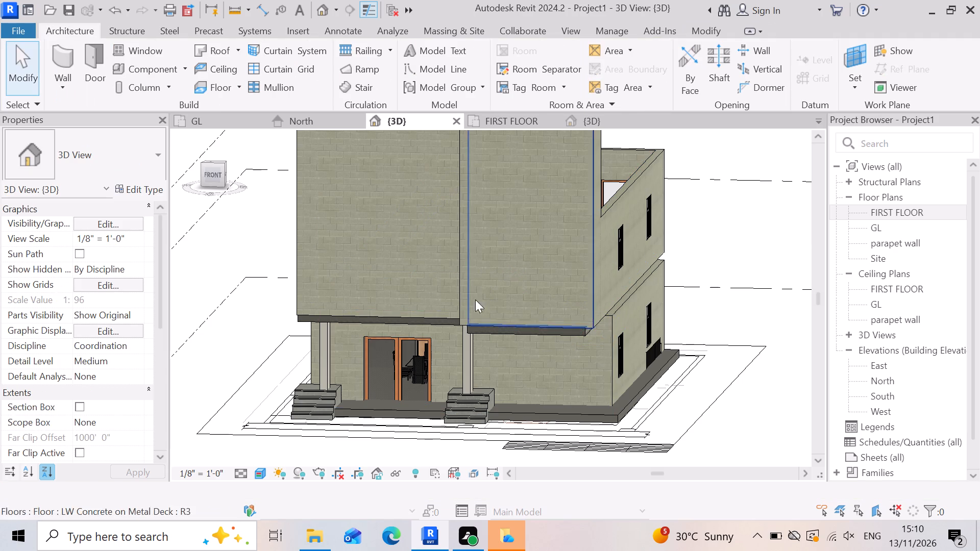
left_click(400, 264)
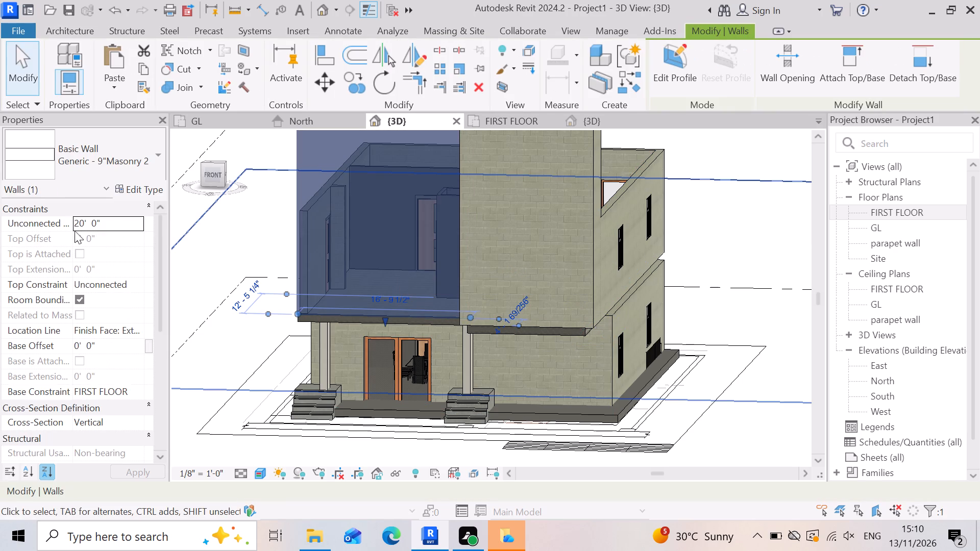
left_click(141, 284)
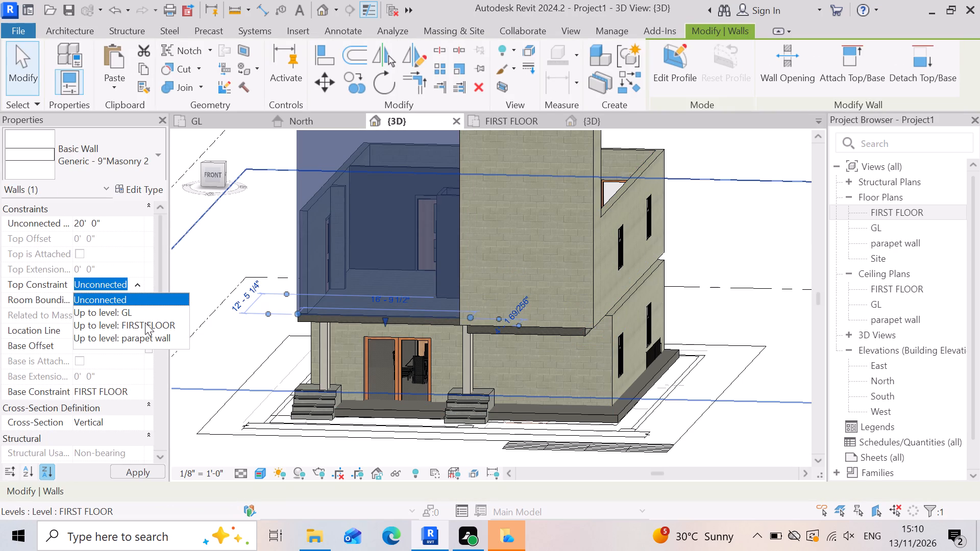
left_click(150, 336)
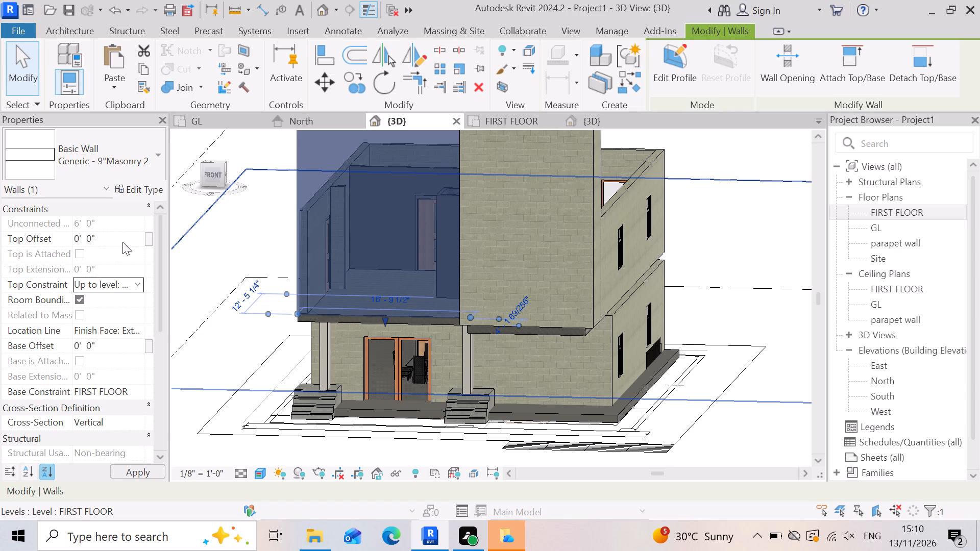
left_click(122, 242)
type("-6")
key("shift+quotedbl")
key("Return")
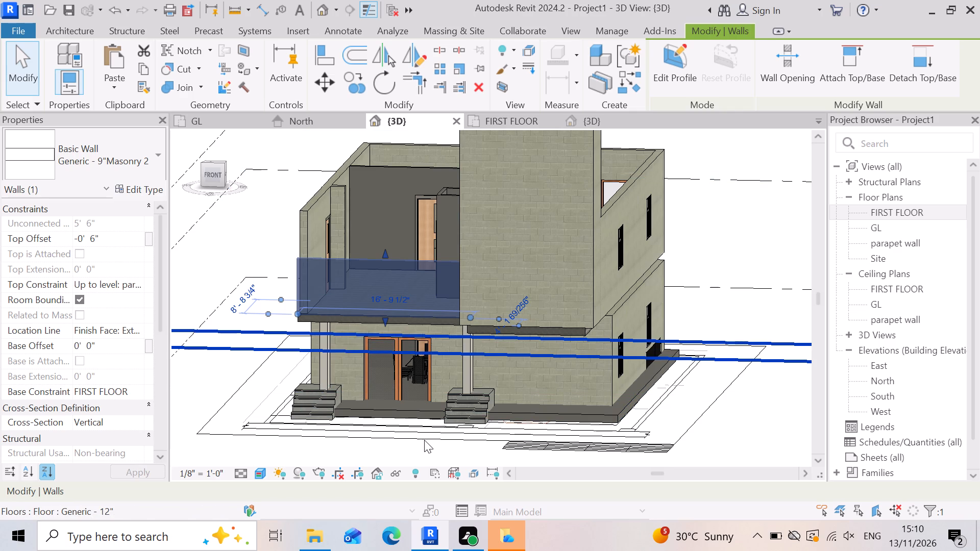
key("Escape")
key("Escape")
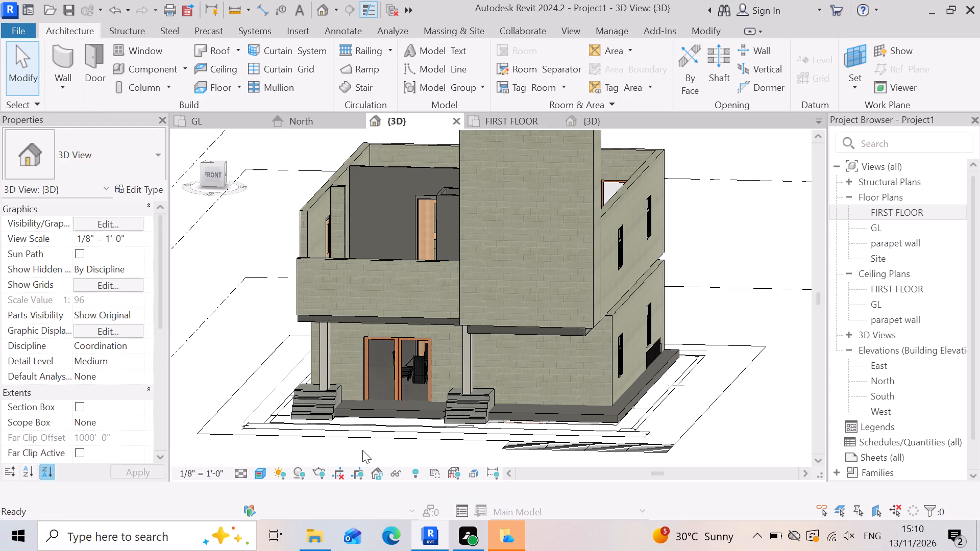
Constrain the wall along the projecting slab's front edge up to the parapet wall level with a -6" top offset.
left_click(543, 286)
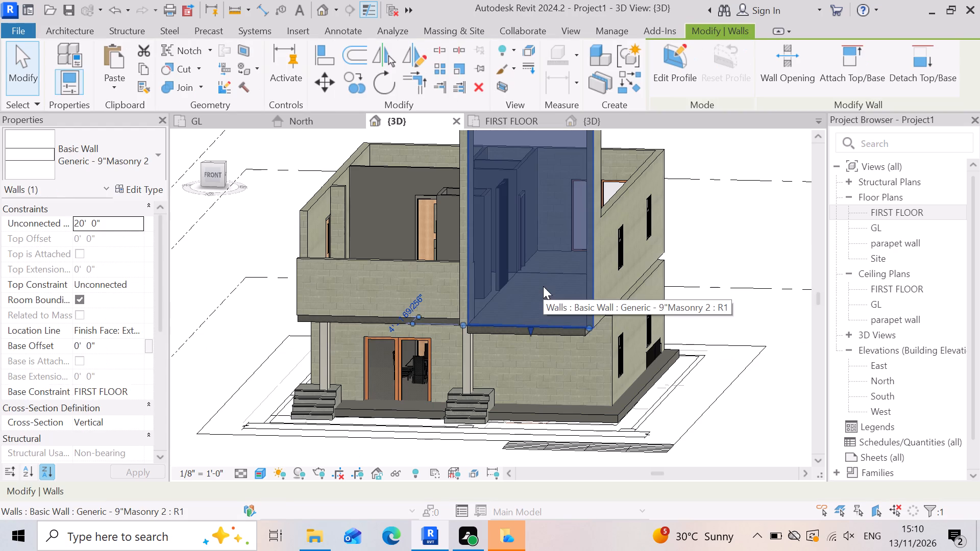
left_click(141, 283)
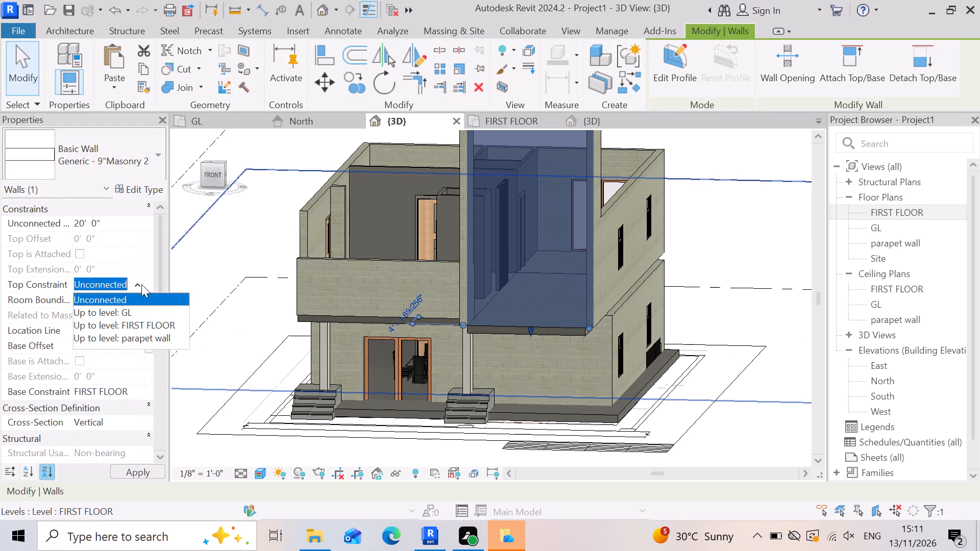
left_click(137, 339)
left_click(116, 238)
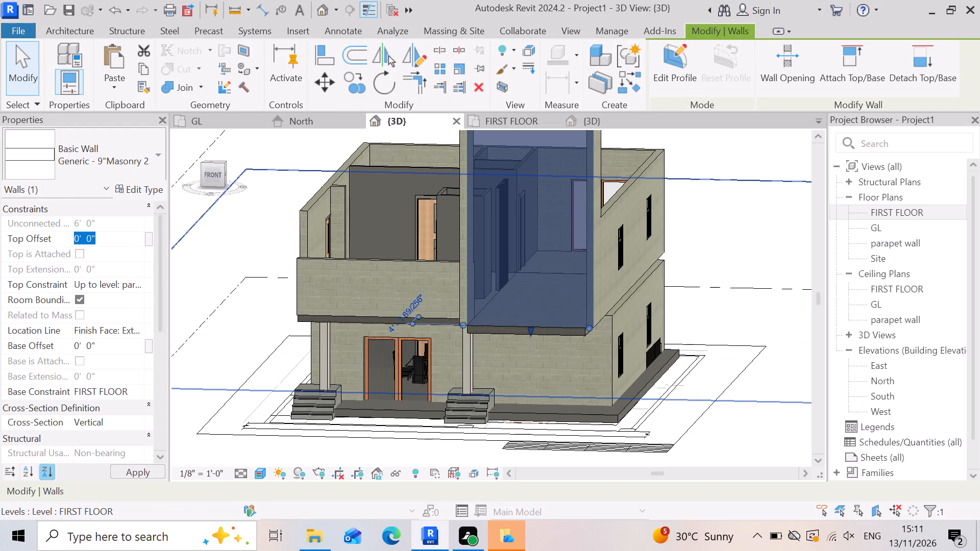
type("-6")
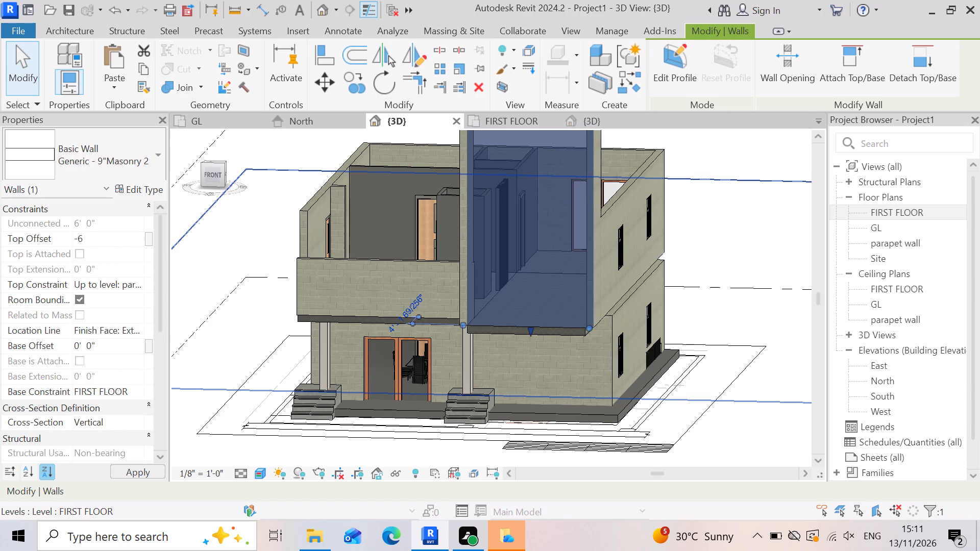
key("shift+quotedbl")
key("Return")
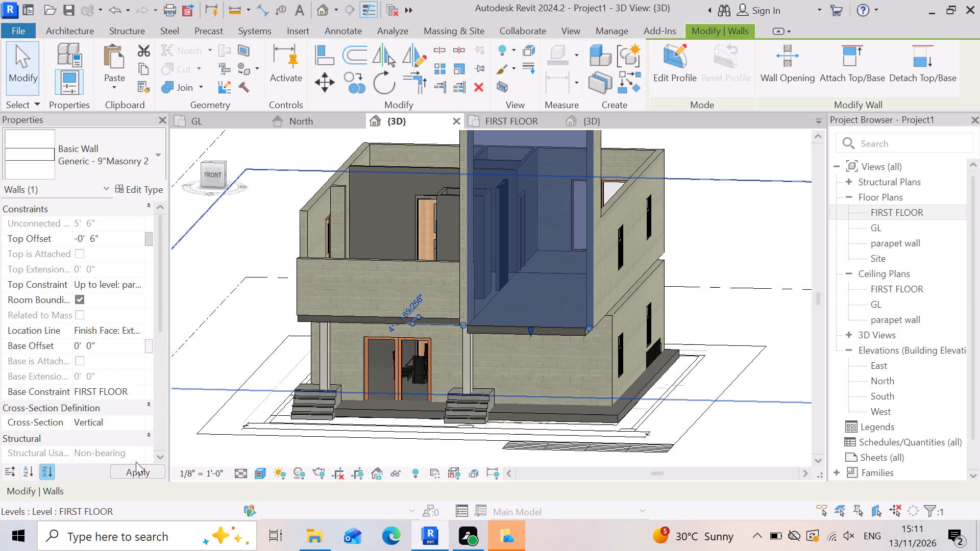
left_click(136, 465)
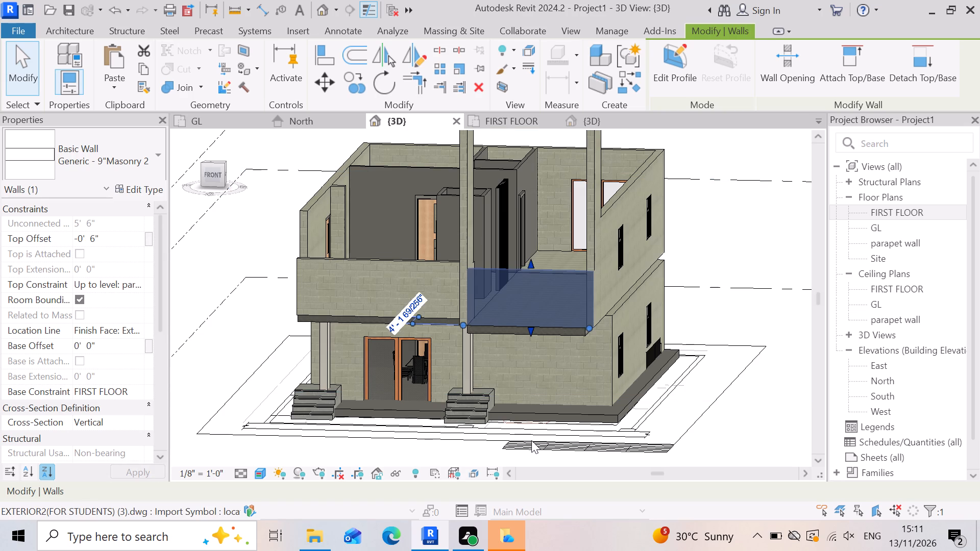
key("Escape")
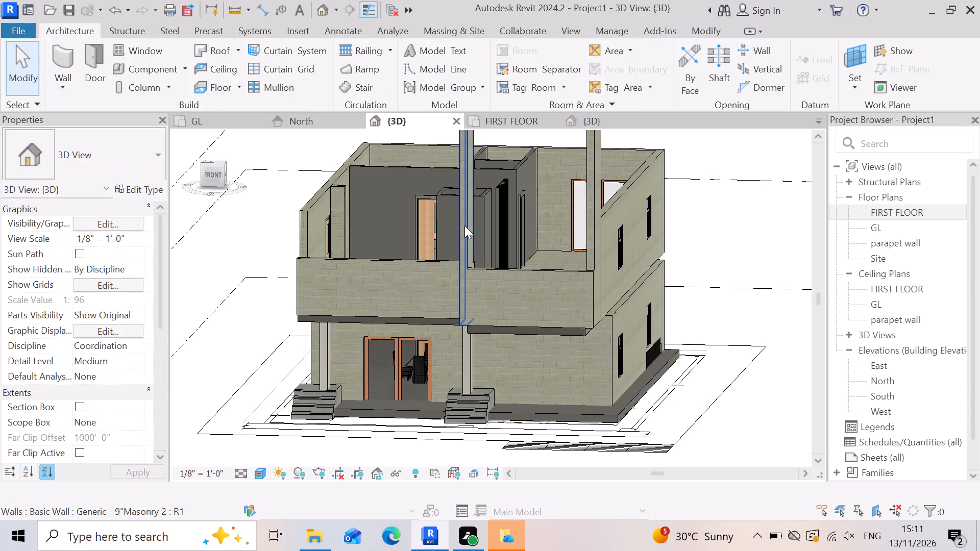
Set the top constraint of the short return wall between the two front walls up to the parapet wall level.
left_click(464, 226)
key("Escape")
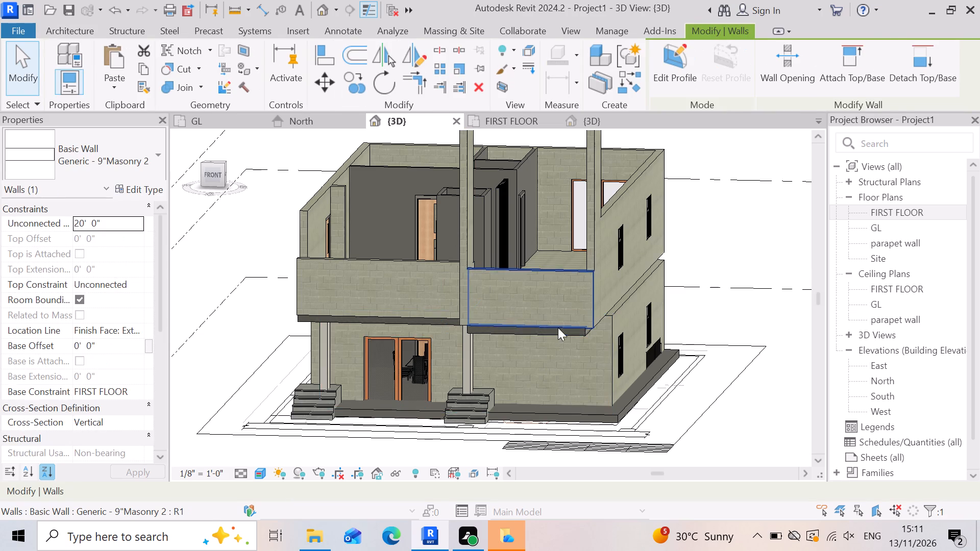
left_click(469, 195)
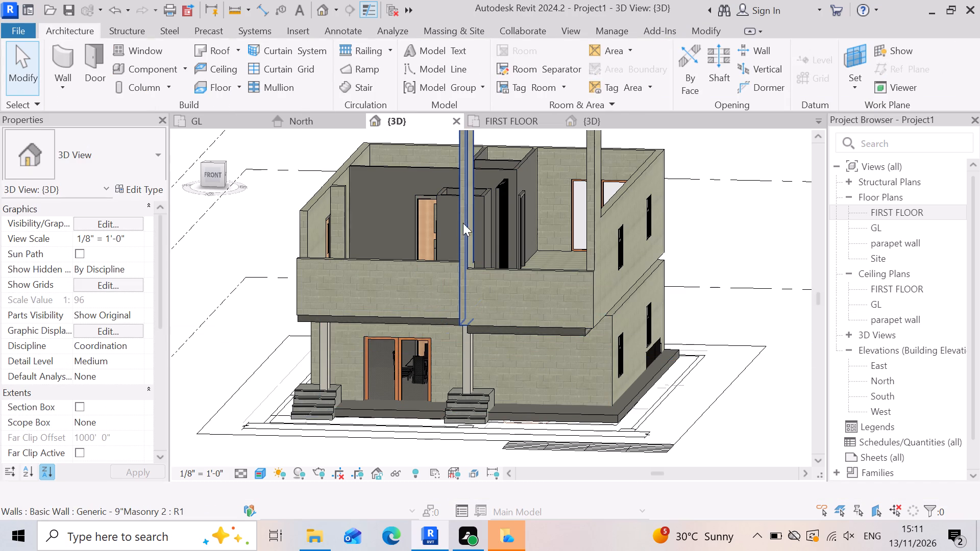
scroll(503, 355, "down", 4)
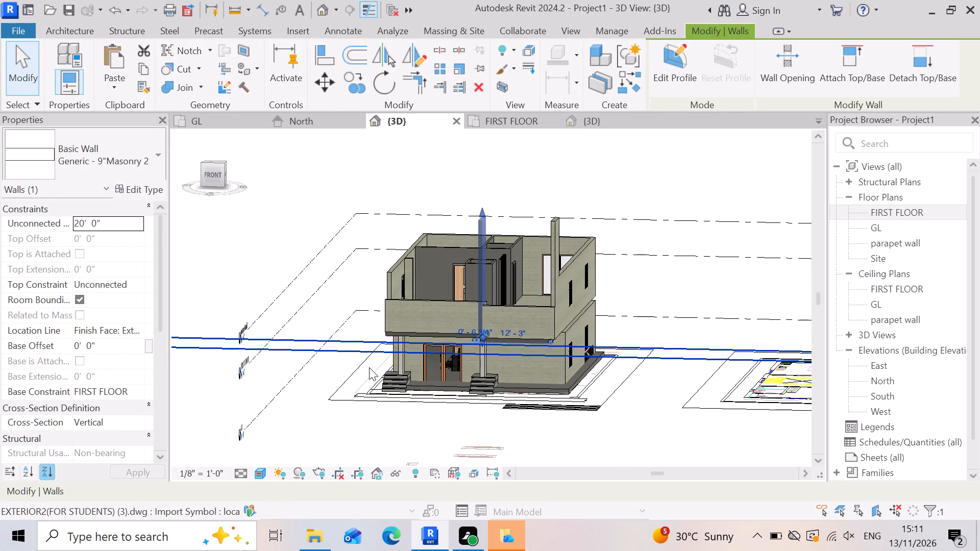
left_click(134, 283)
left_click(157, 335)
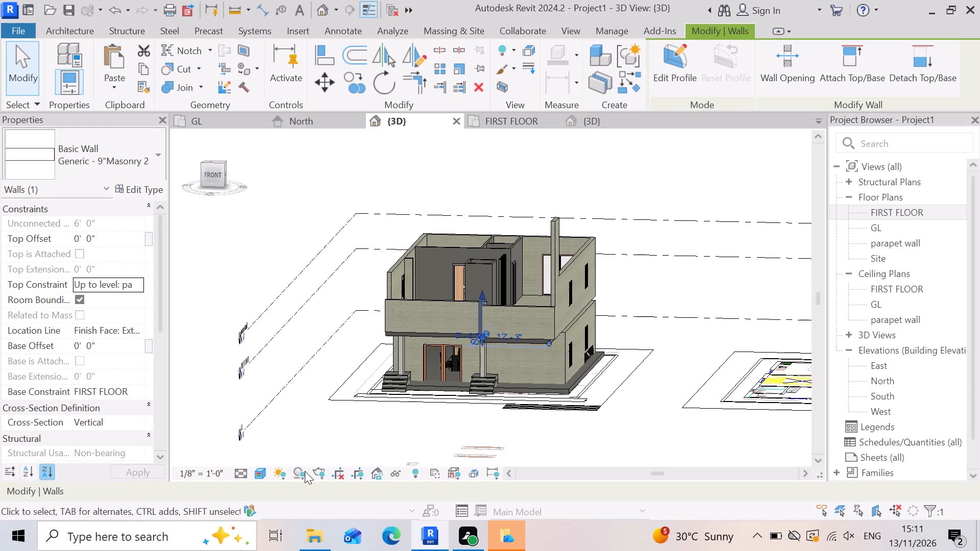
left_click(369, 443)
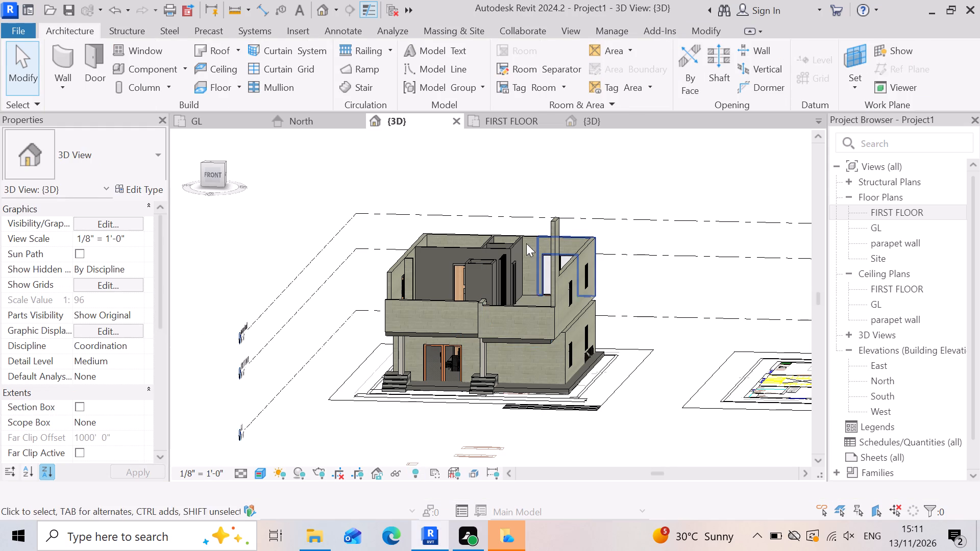
Set the short return wall's top offset to -6".
scroll(449, 323, "up", 8)
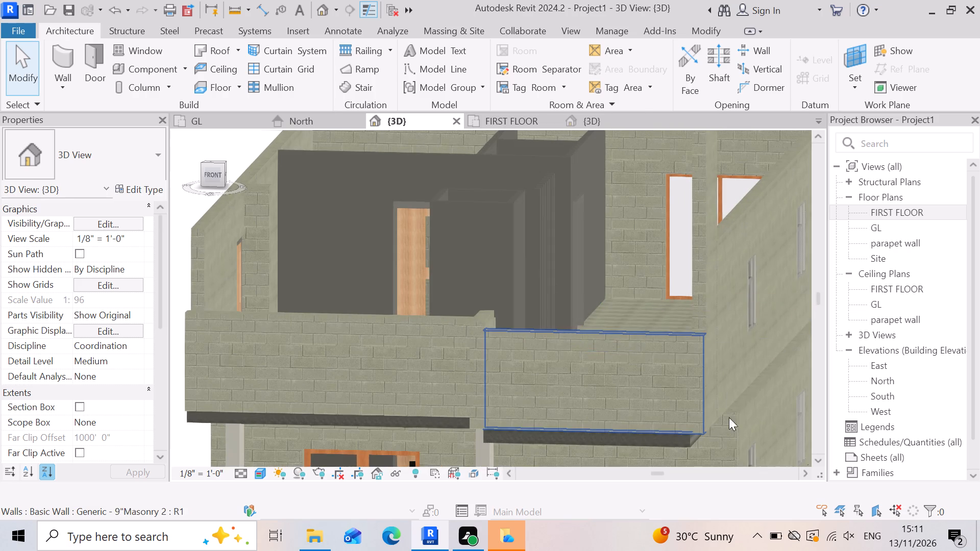
left_click(478, 315)
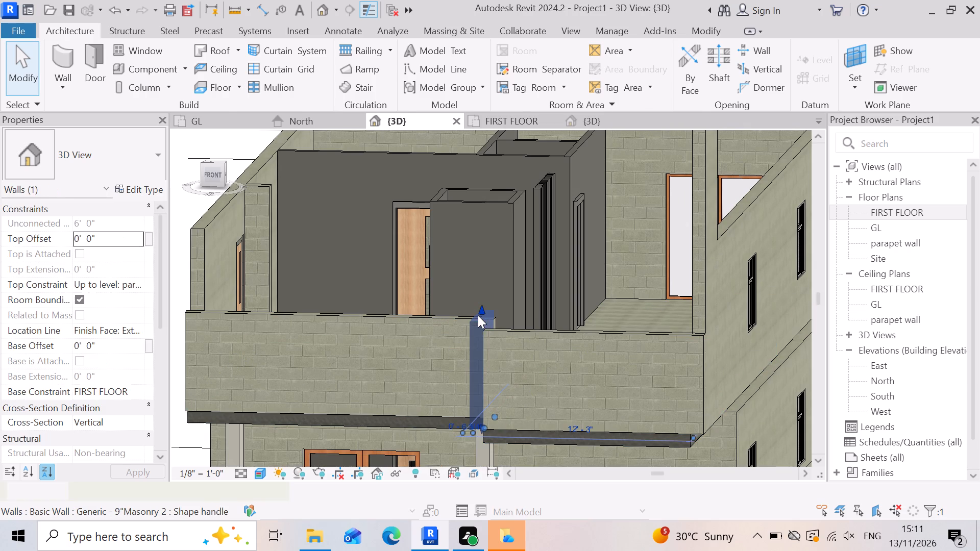
left_click(128, 229)
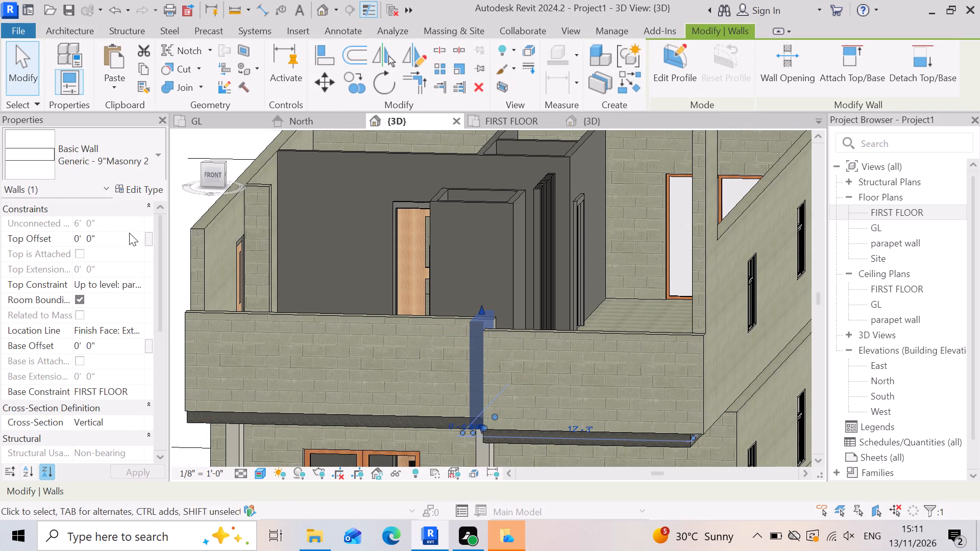
left_click(128, 244)
type("-6")
key("shift+quotedbl")
key("Return")
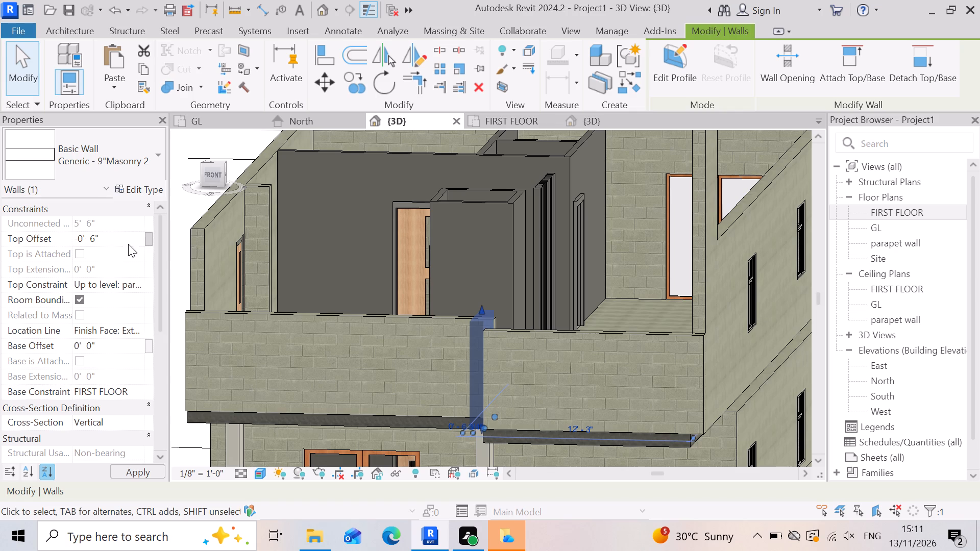
scroll(470, 320, "down", 4)
key("Escape")
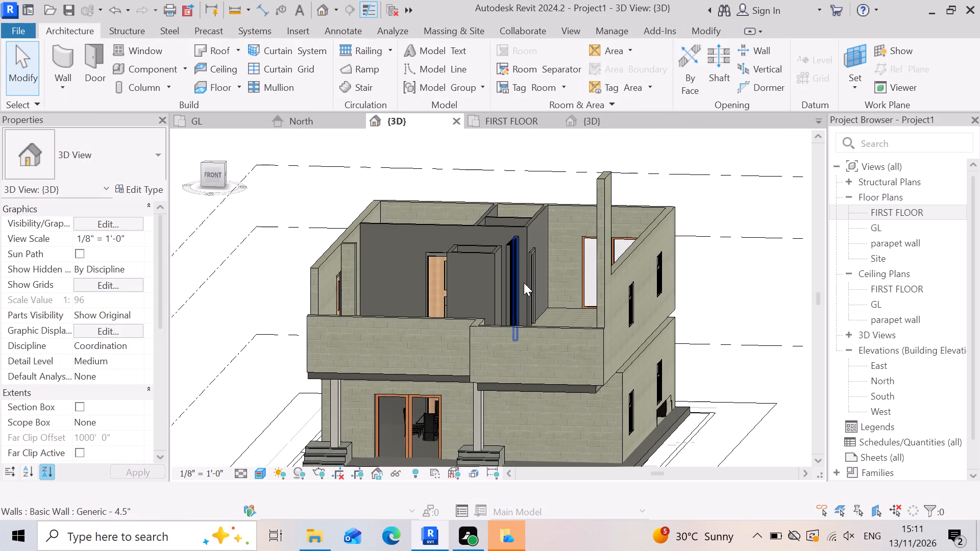
Constrain the new side wall at the projecting slab's outer corner up to the parapet wall level with a -6" top offset.
left_click(598, 236)
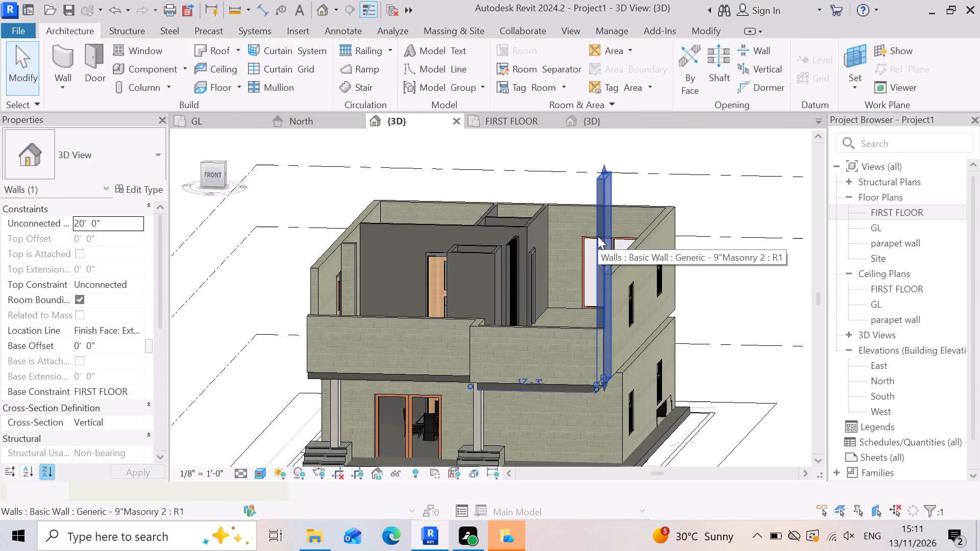
left_click(138, 285)
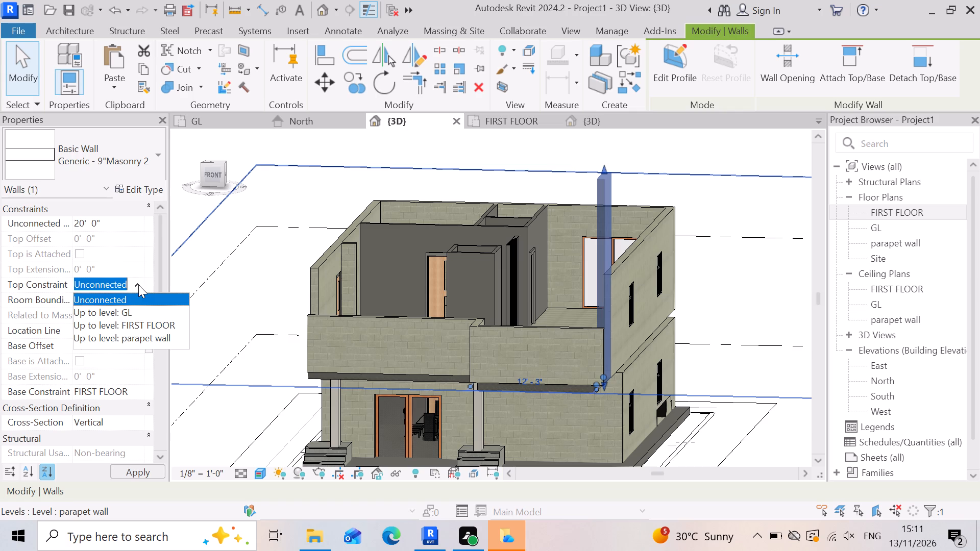
left_click(157, 334)
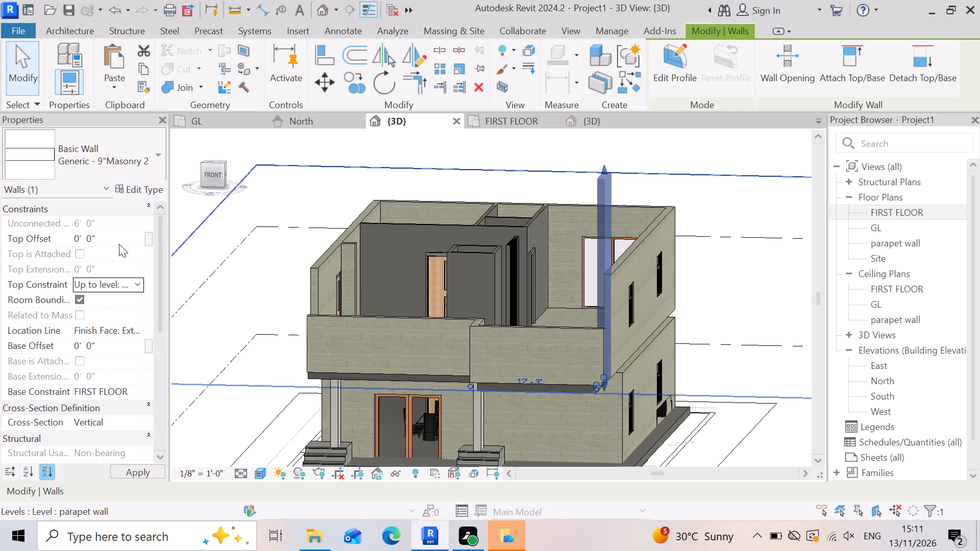
left_click(119, 244)
type("-6")
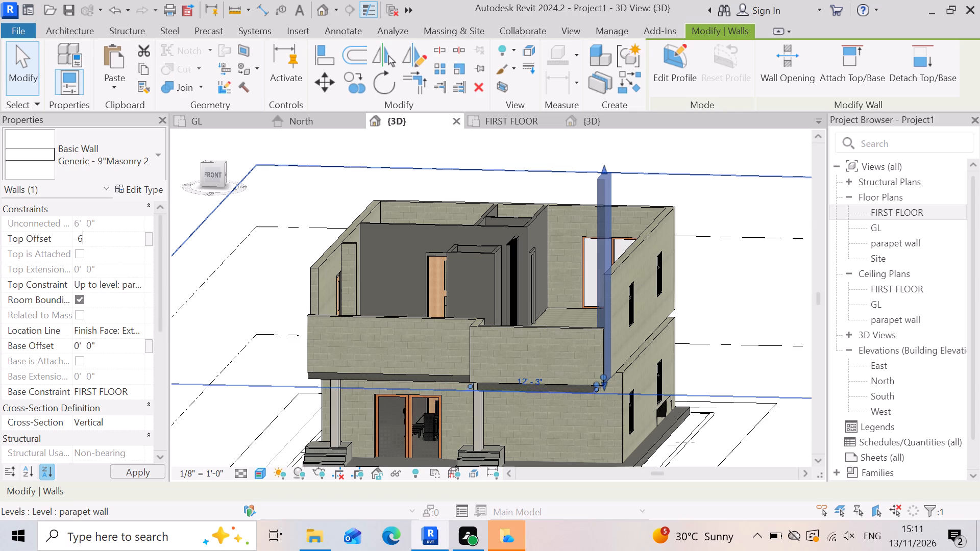
key("shift+quotedbl")
key("Return")
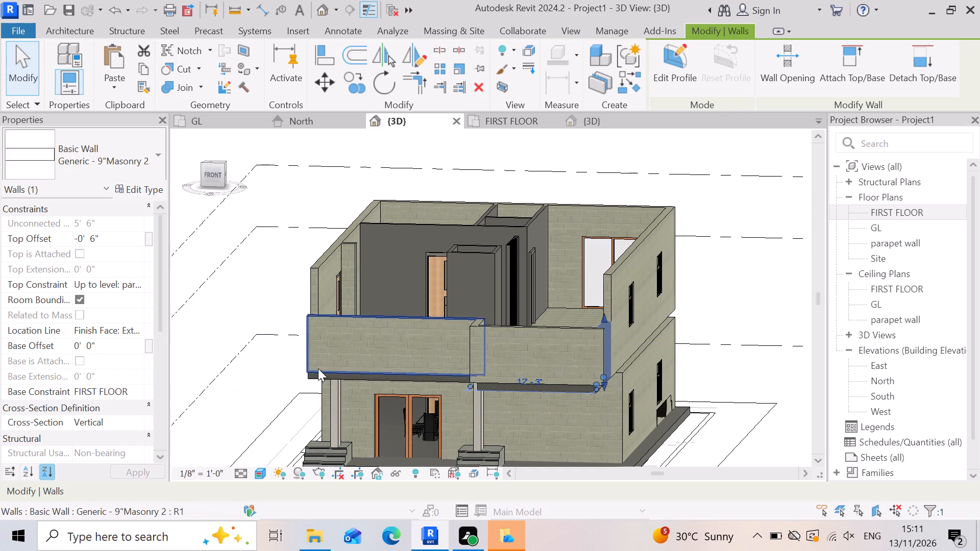
scroll(320, 367, "down", 7)
left_click(535, 434)
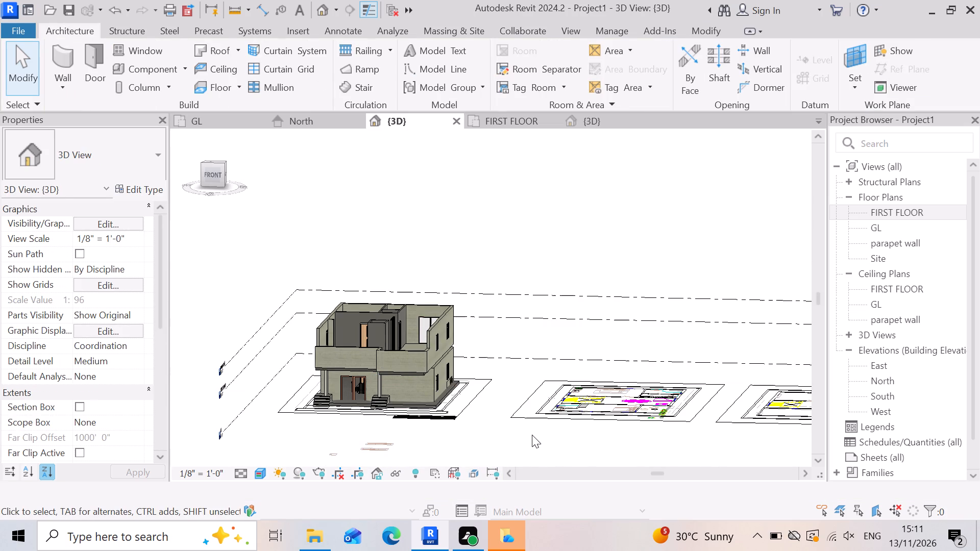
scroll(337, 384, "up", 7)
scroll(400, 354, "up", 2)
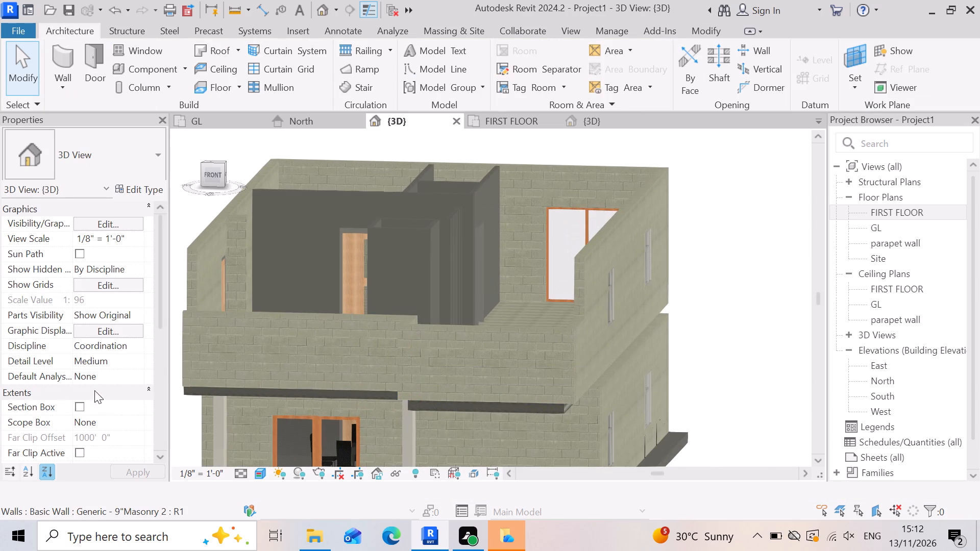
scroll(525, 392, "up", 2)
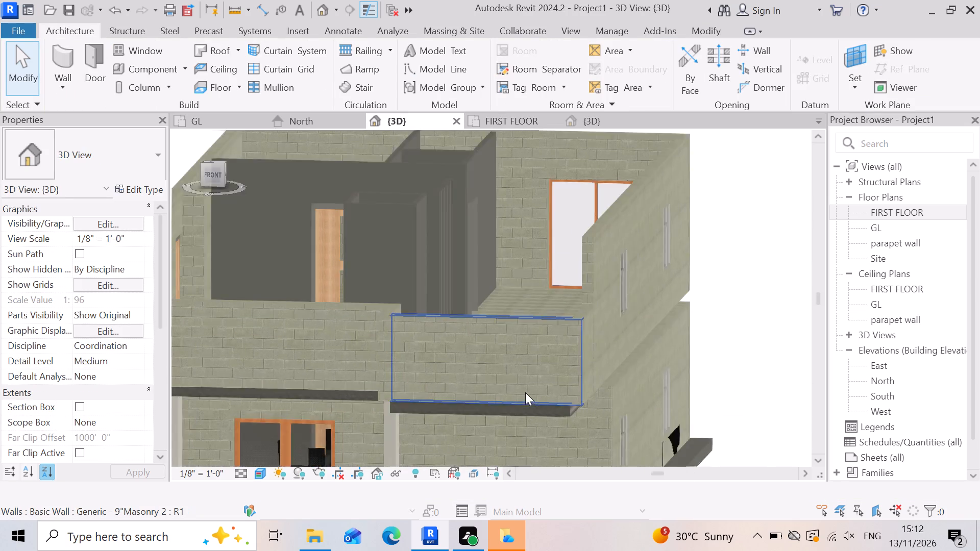
Examine the rebuilt first-floor front walls along the projecting slab, both close up and against the whole front of the house.
scroll(525, 392, "up", 2)
scroll(548, 335, "down", 3)
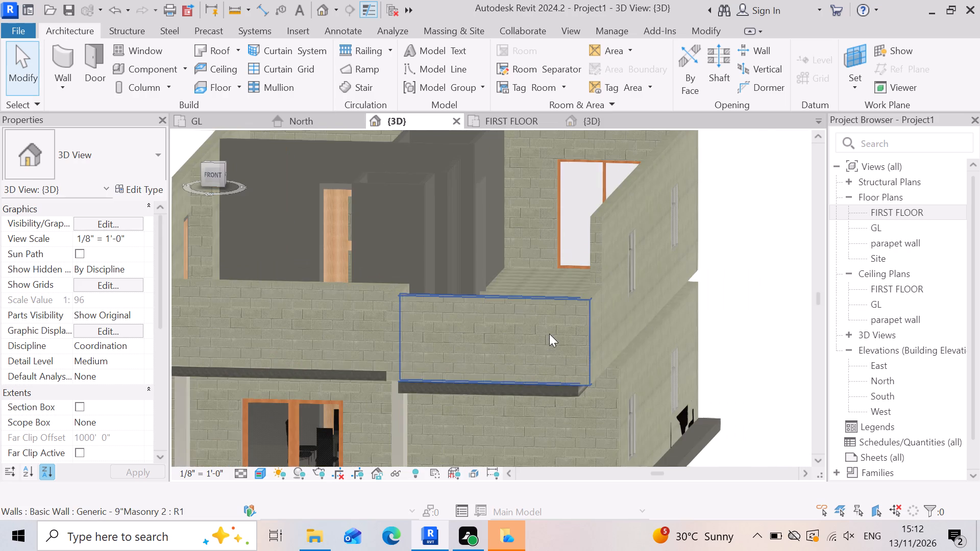
scroll(364, 390, "up", 4)
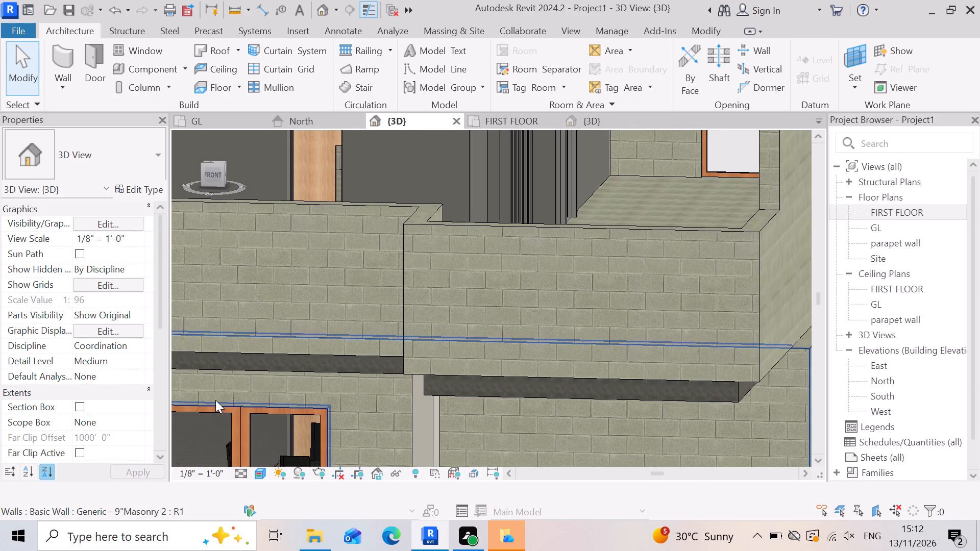
scroll(446, 362, "down", 2)
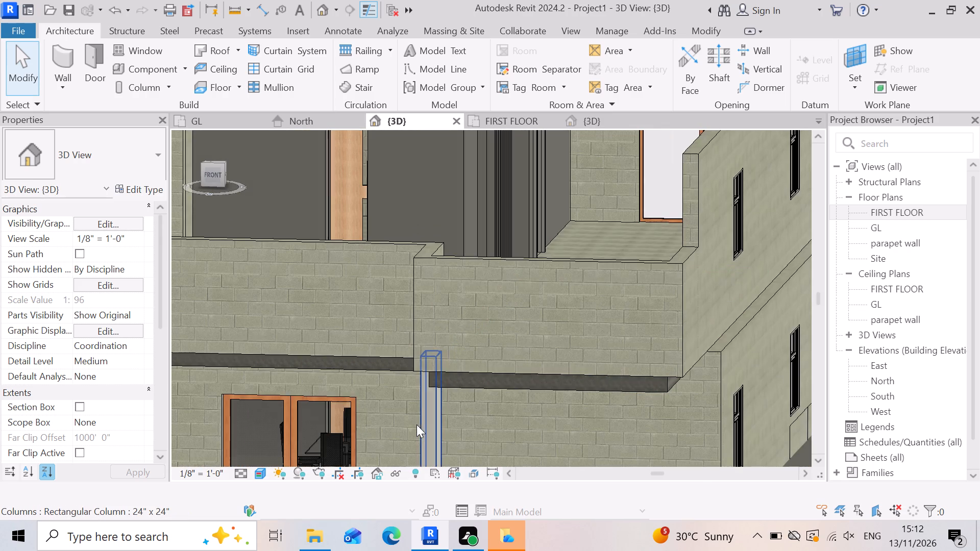
right_click_drag(405, 413, 413, 391, "shift")
scroll(509, 324, "down", 5)
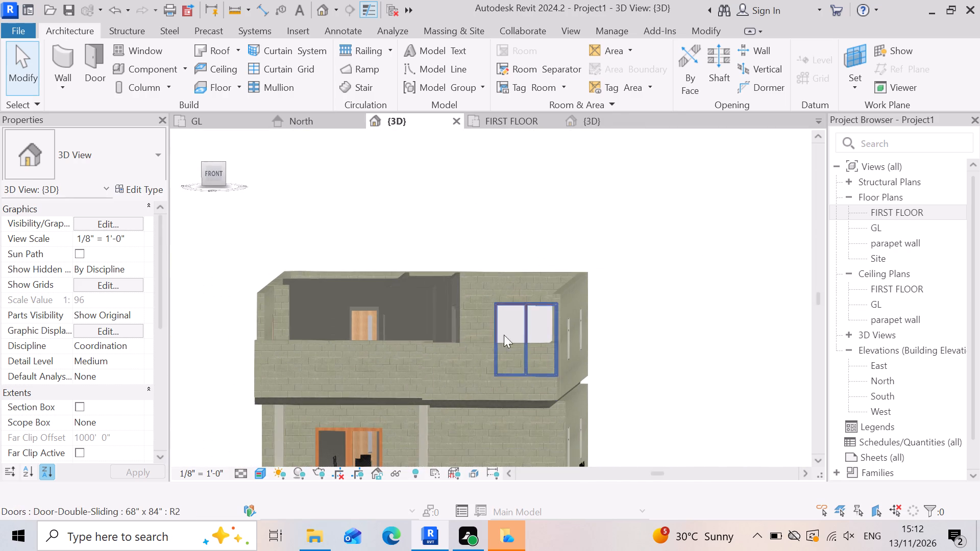
scroll(517, 349, "down", 3)
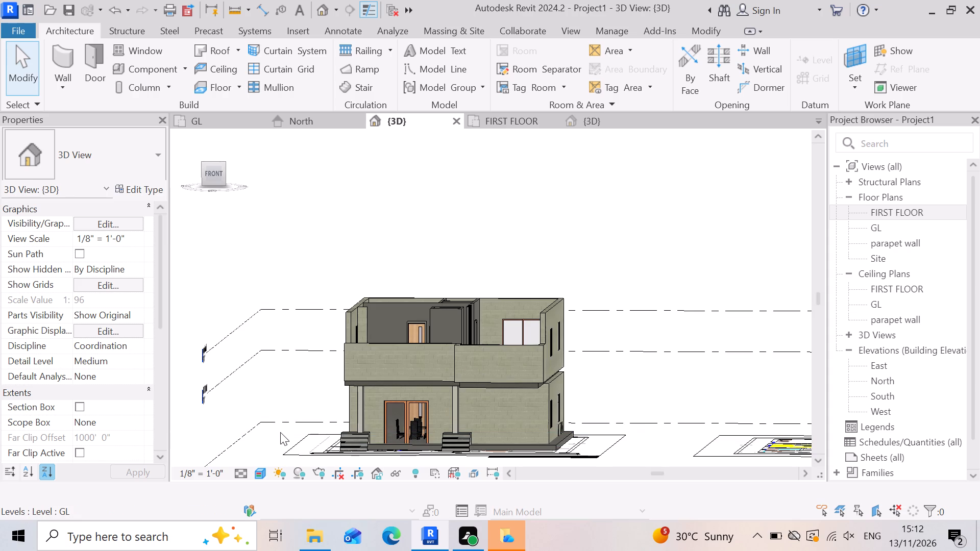
right_click_drag(281, 432, 287, 419, "shift")
Inspect how the front wall and the short side wall line up with the projecting slab's edge at its outer corner.
scroll(442, 410, "up", 3)
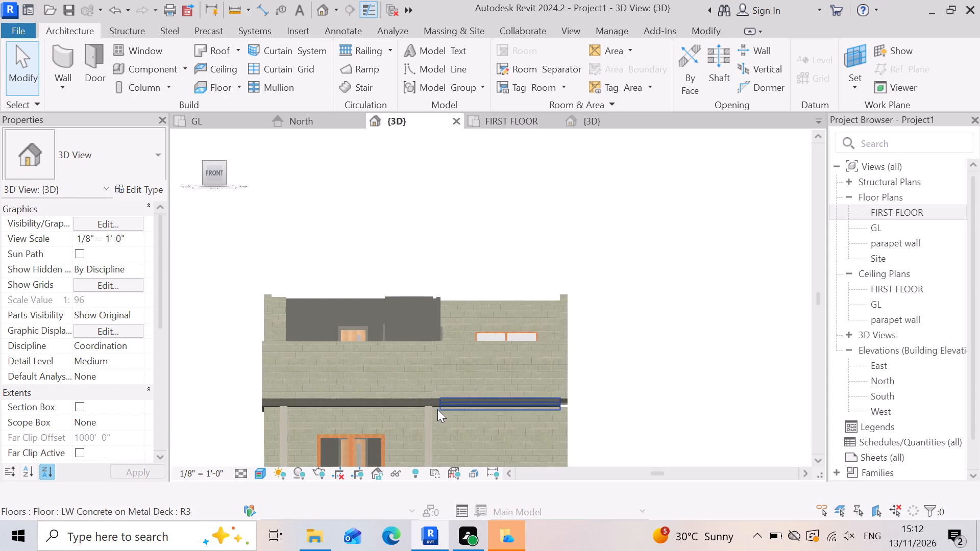
scroll(444, 394, "up", 3)
right_click_drag(629, 352, 630, 370, "shift")
middle_click_drag(629, 352, 630, 370, "shift")
scroll(581, 354, "up", 7)
left_click(617, 311)
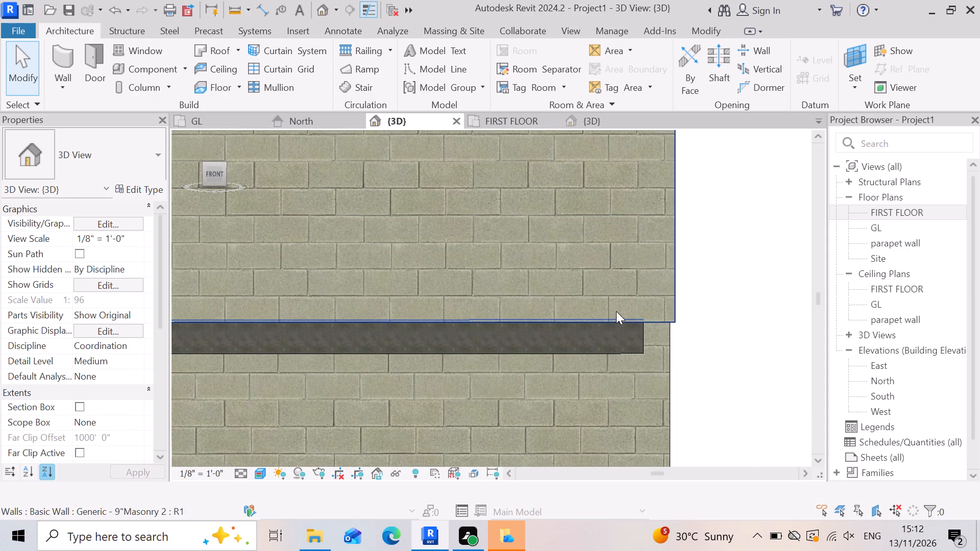
scroll(672, 361, "down", 4)
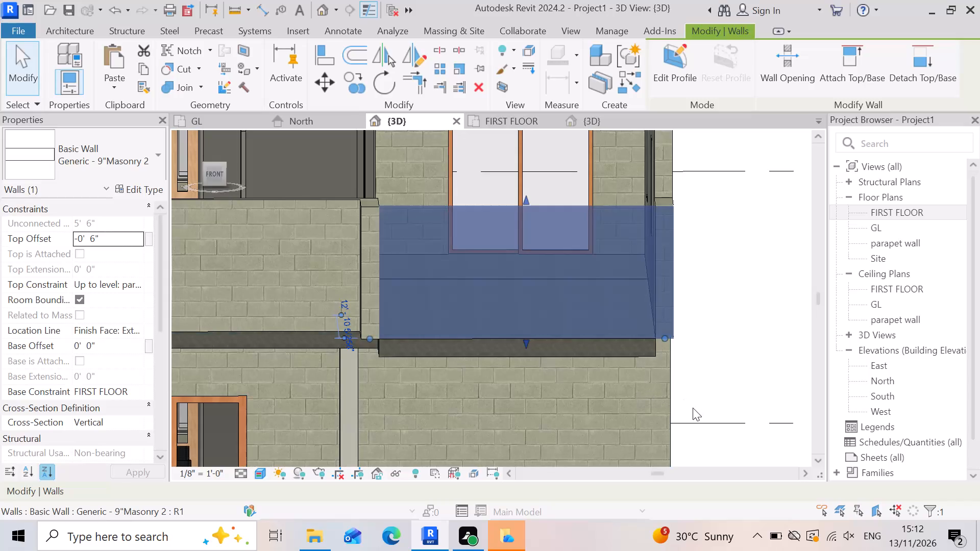
right_click_drag(693, 393, 679, 398, "shift")
middle_click_drag(690, 394, 679, 398, "shift")
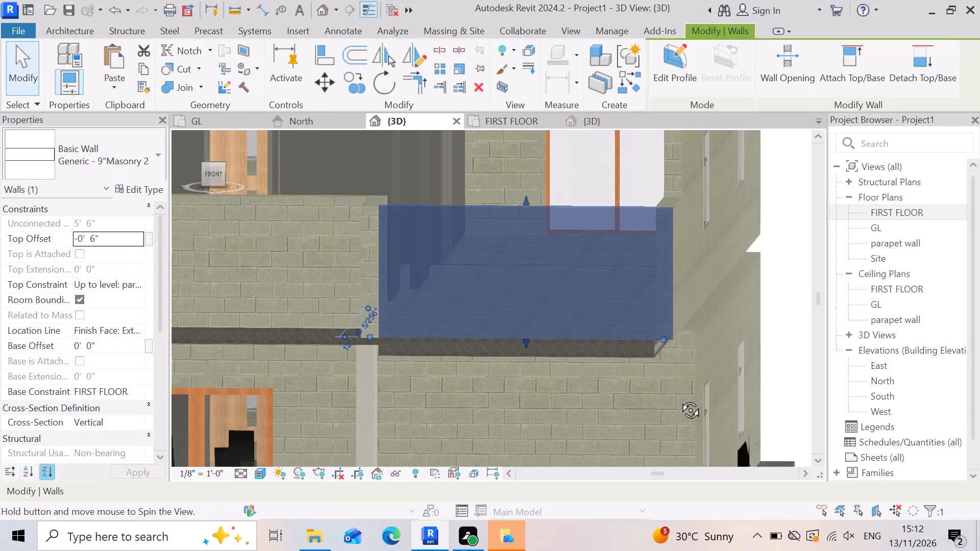
middle_click_drag(679, 398, 676, 399, "shift")
right_click_drag(679, 398, 587, 400, "shift")
middle_click_drag(667, 406, 636, 404, "shift")
left_click(699, 315)
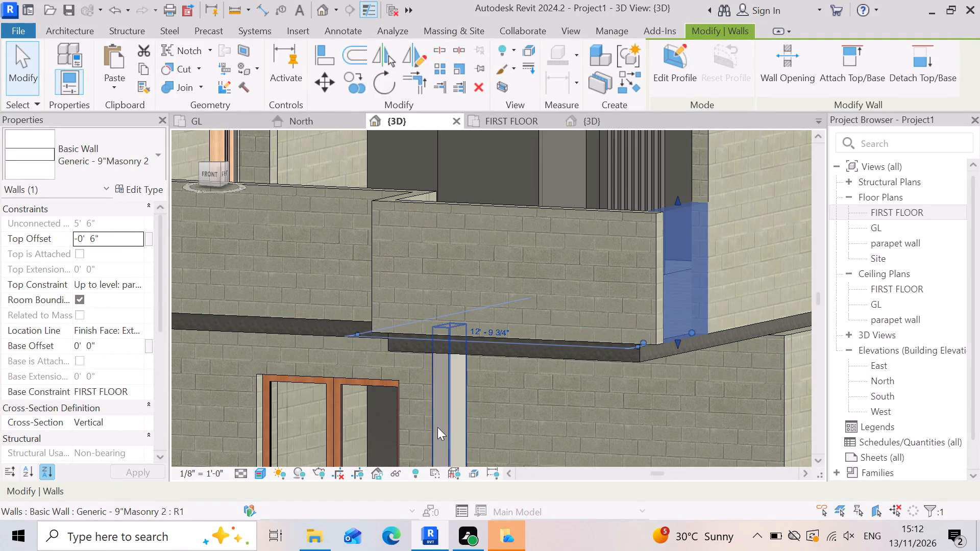
scroll(436, 425, "down", 4)
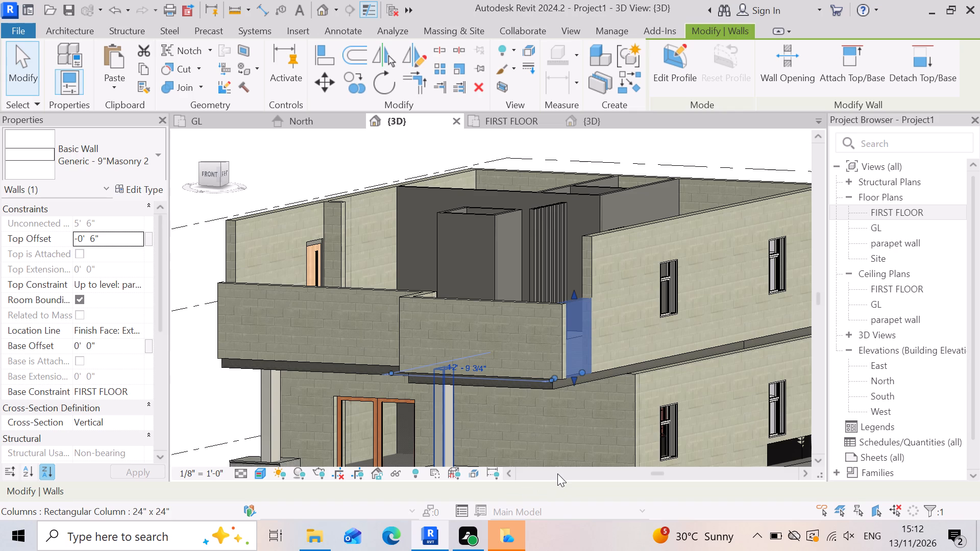
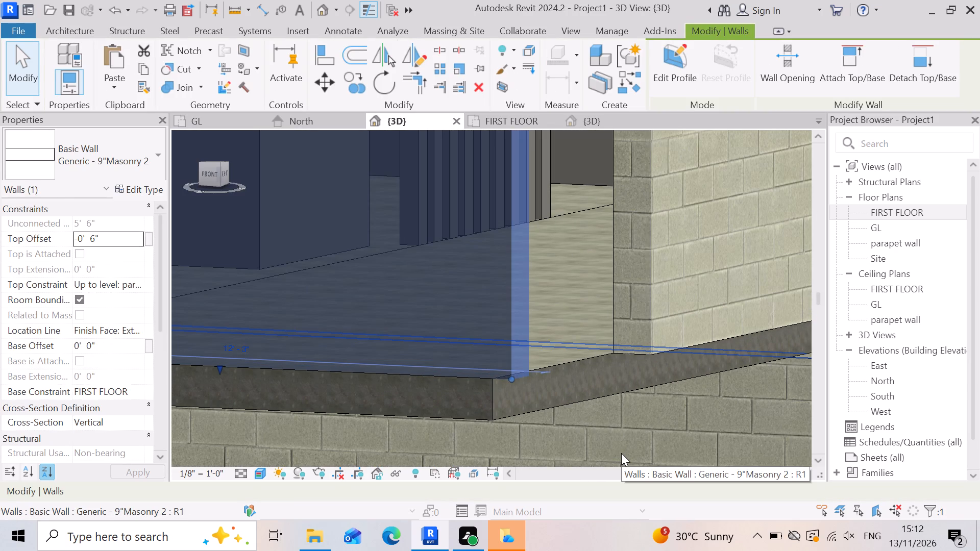
Nudge the selected first-floor front wall sideways in small increments to bring its end in line with the projecting slab's outer corner.
key("Left")
key("Left")
key("Left")
key("Left")
key("Left")
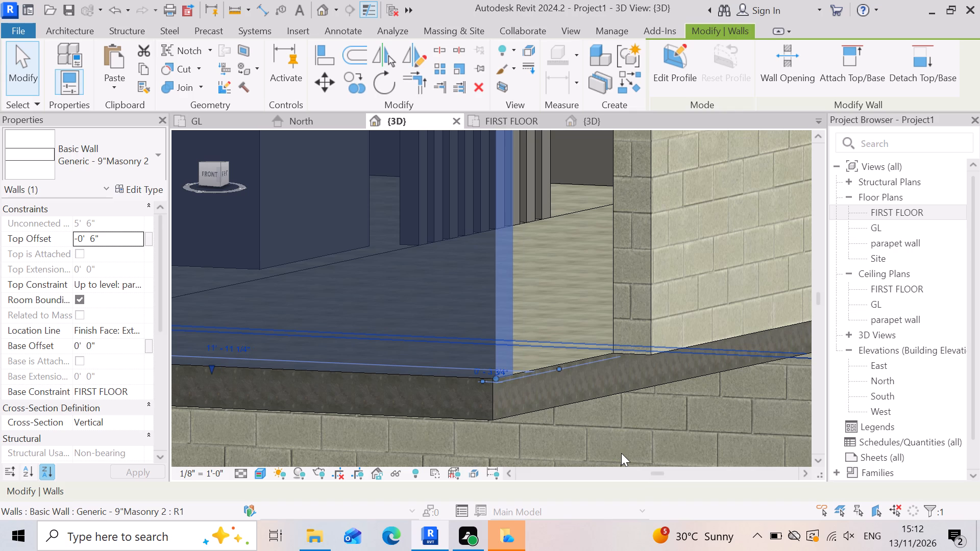
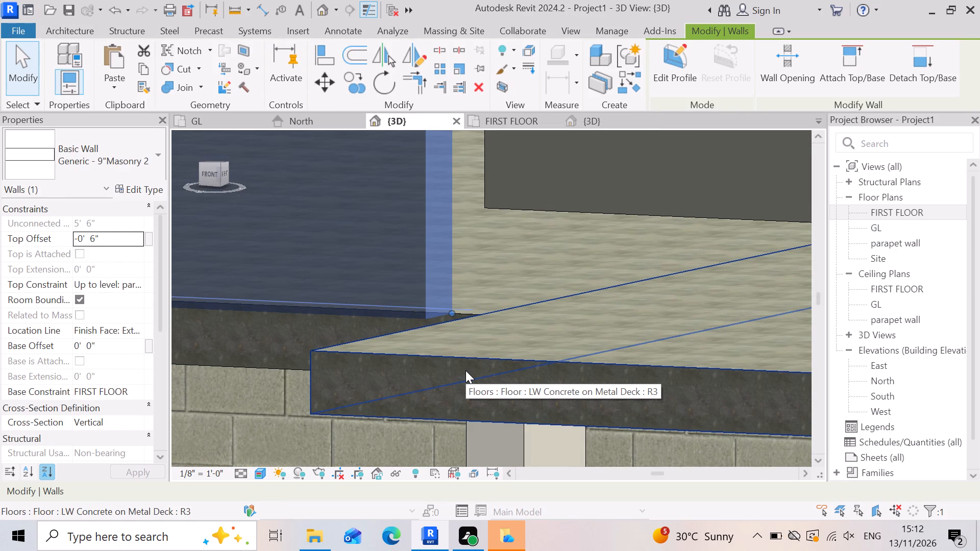
Nudge the selected first-floor front wall further sideways in small increments until its end meets the projecting slab's side edge.
key("Right")
key("Right")
key("Right")
key("Right")
key("Right")
key("Right")
key("Right")
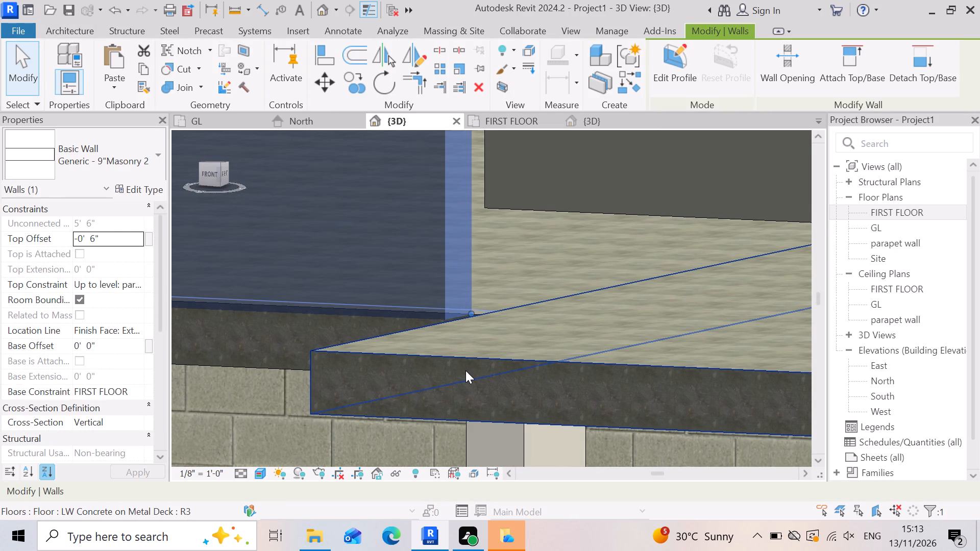
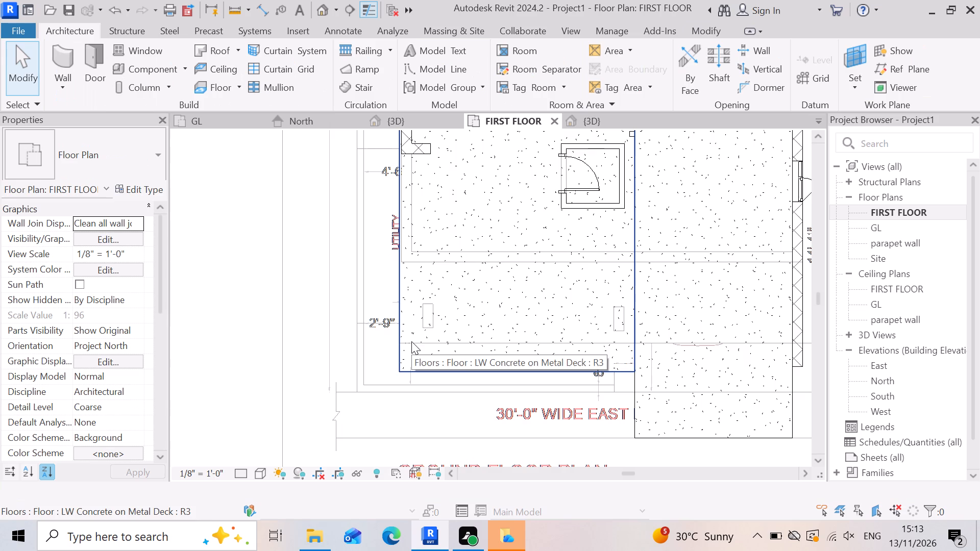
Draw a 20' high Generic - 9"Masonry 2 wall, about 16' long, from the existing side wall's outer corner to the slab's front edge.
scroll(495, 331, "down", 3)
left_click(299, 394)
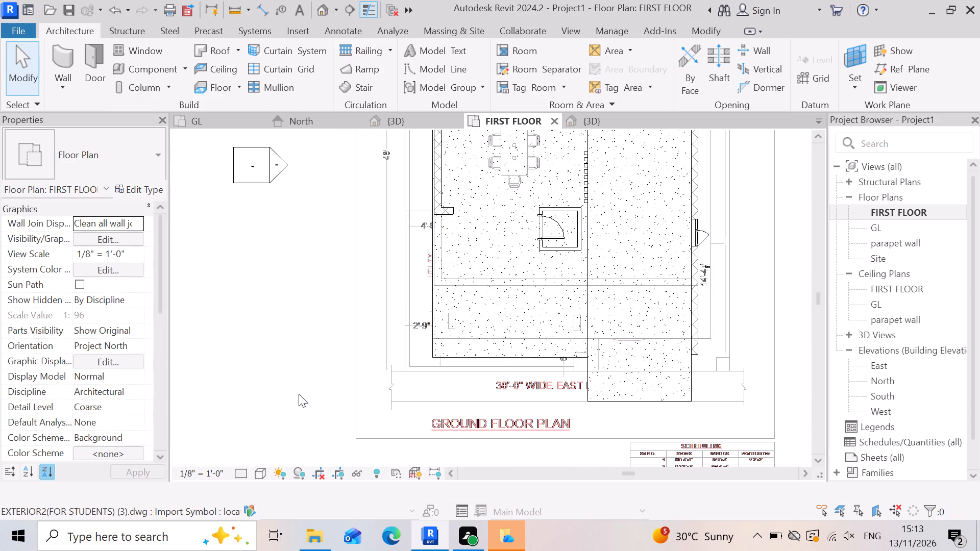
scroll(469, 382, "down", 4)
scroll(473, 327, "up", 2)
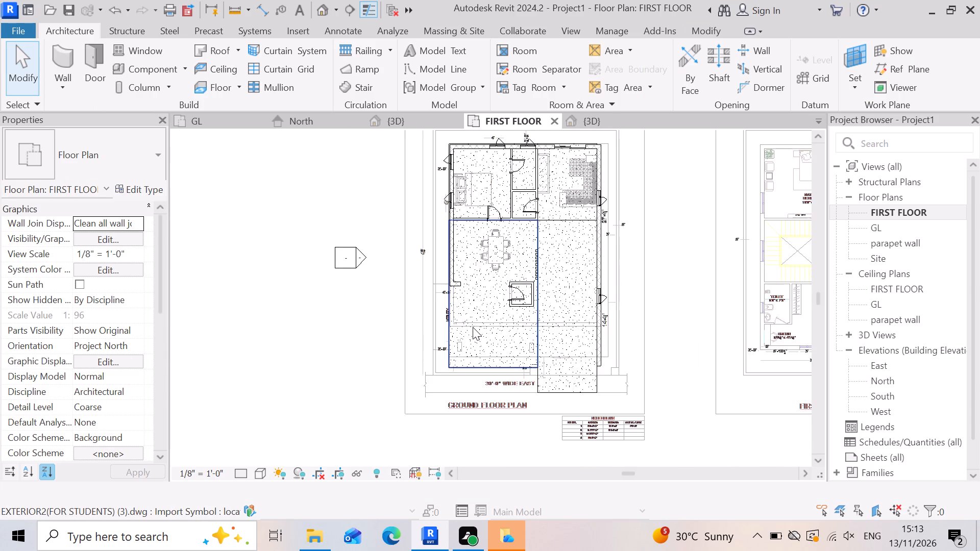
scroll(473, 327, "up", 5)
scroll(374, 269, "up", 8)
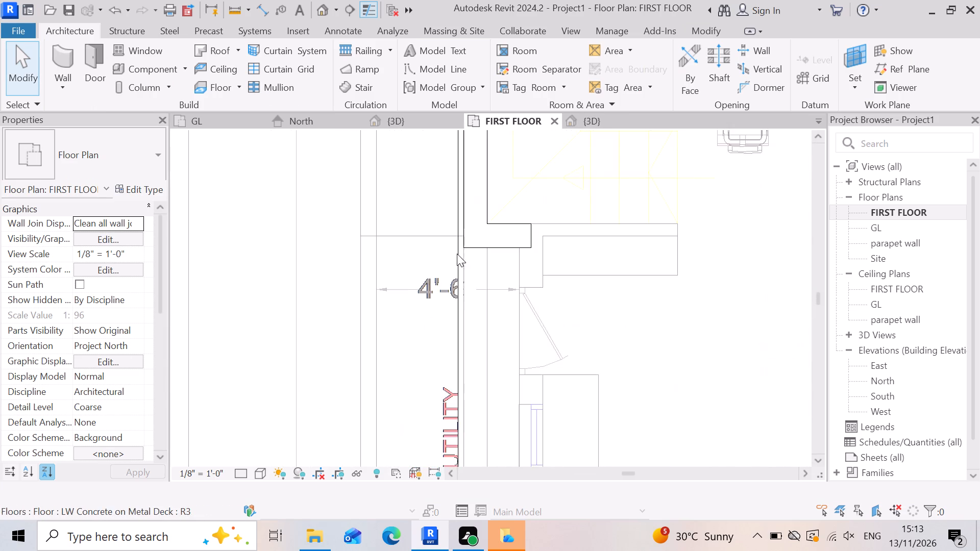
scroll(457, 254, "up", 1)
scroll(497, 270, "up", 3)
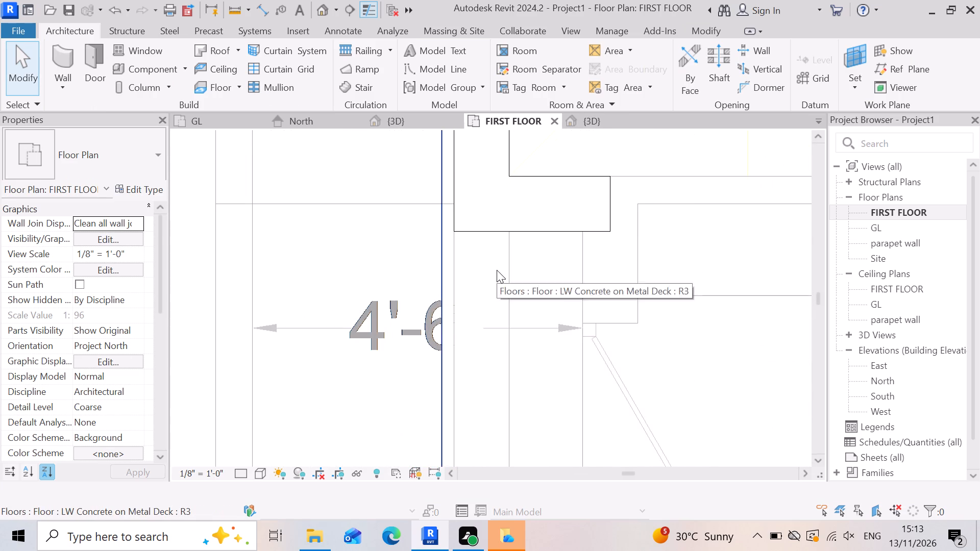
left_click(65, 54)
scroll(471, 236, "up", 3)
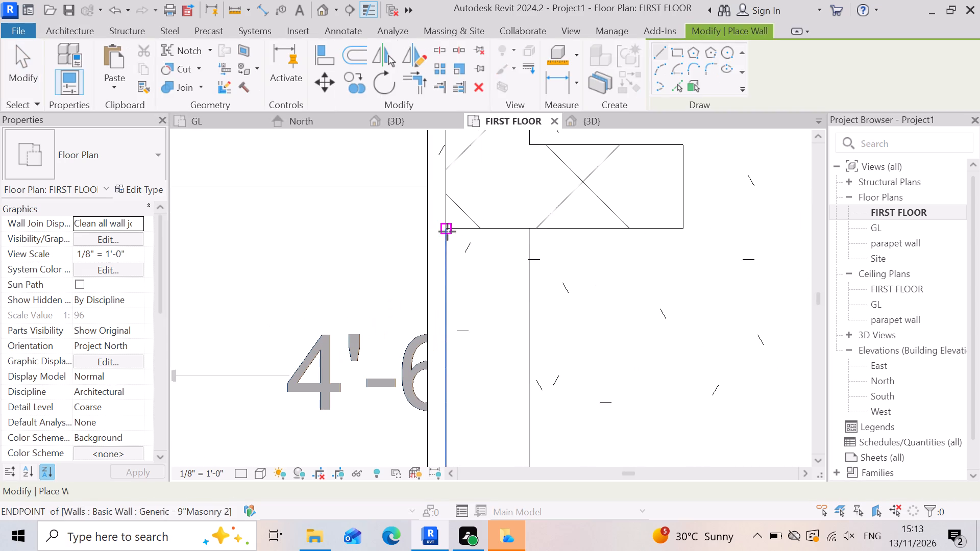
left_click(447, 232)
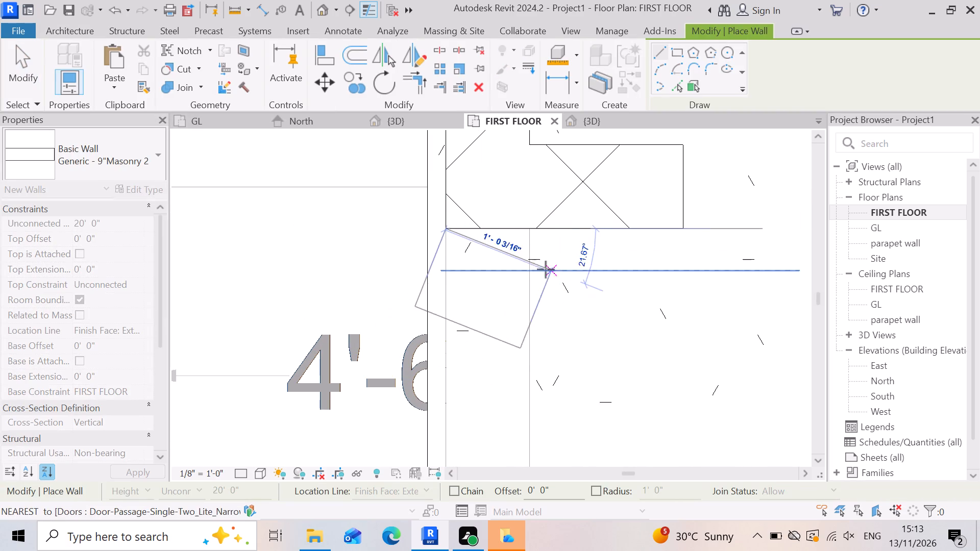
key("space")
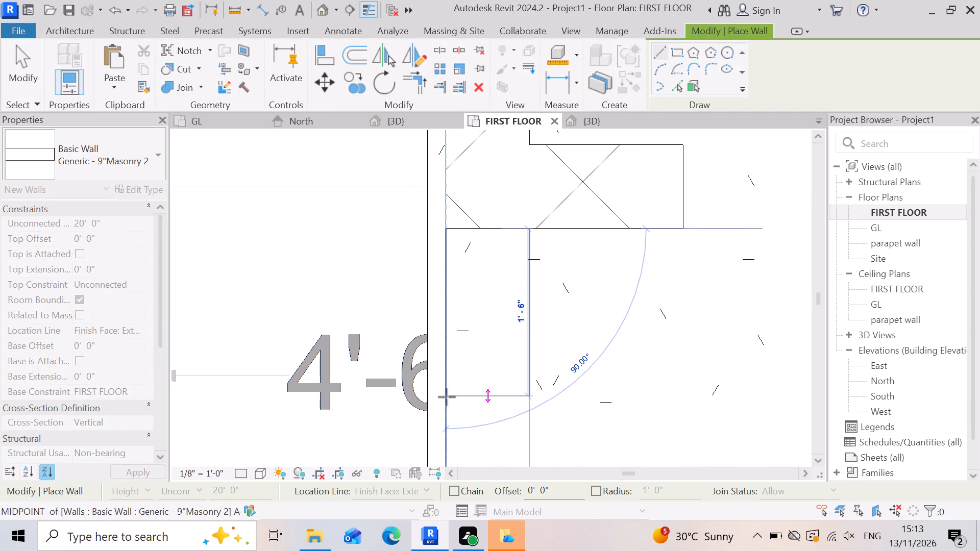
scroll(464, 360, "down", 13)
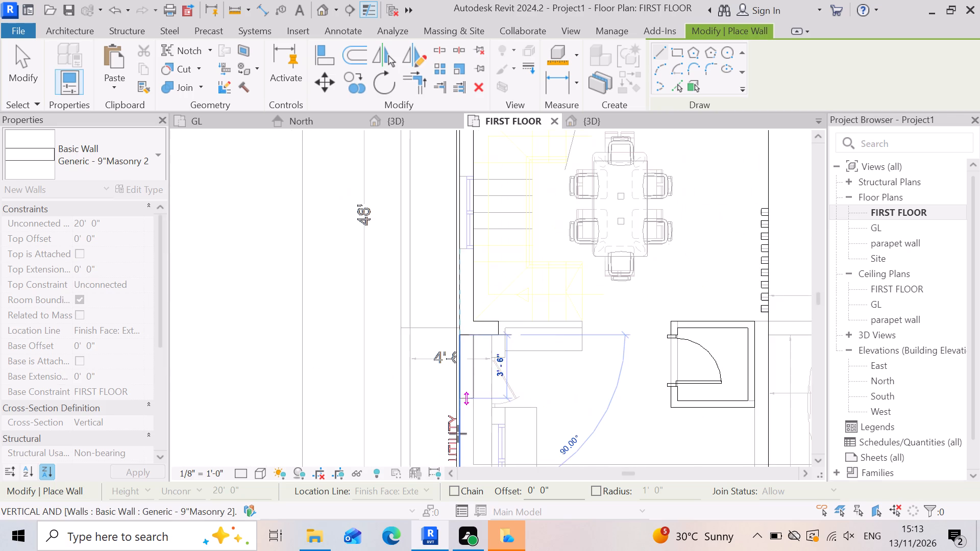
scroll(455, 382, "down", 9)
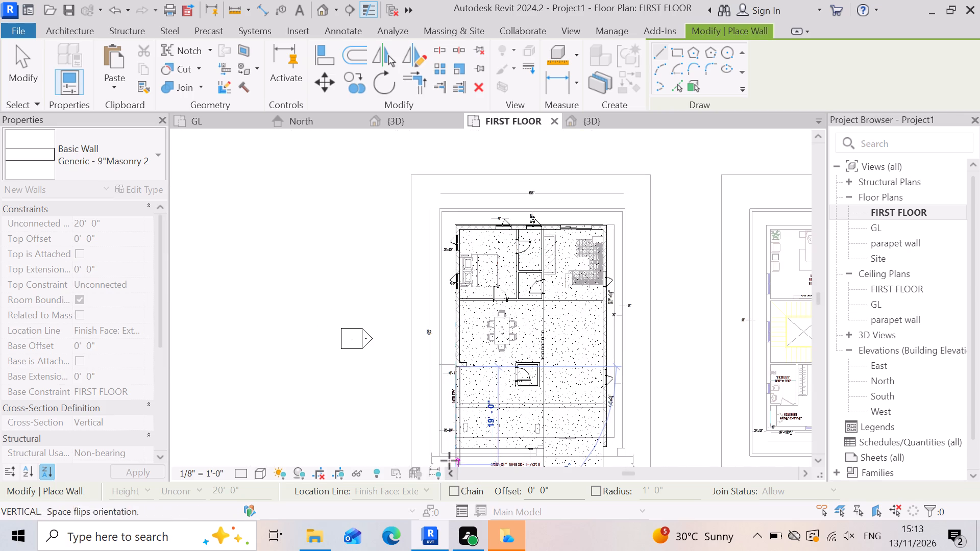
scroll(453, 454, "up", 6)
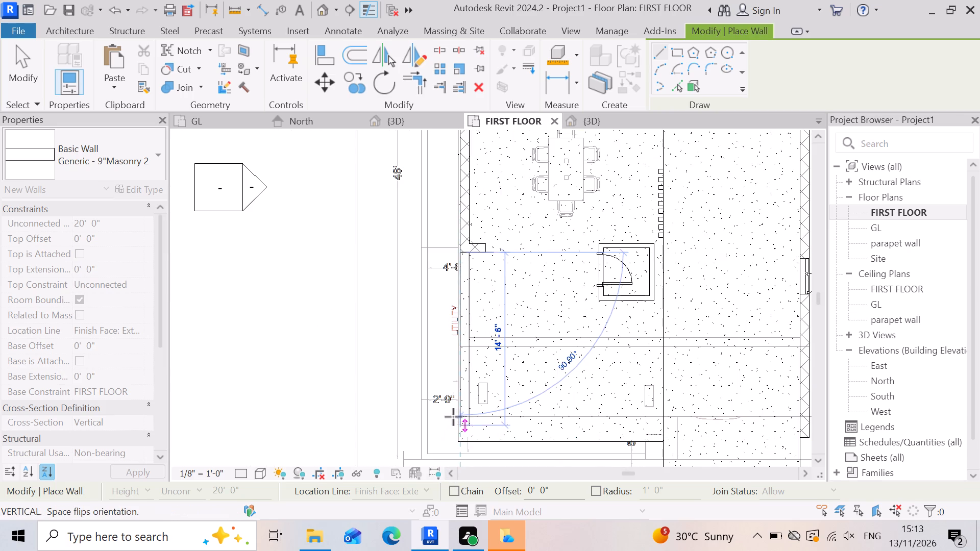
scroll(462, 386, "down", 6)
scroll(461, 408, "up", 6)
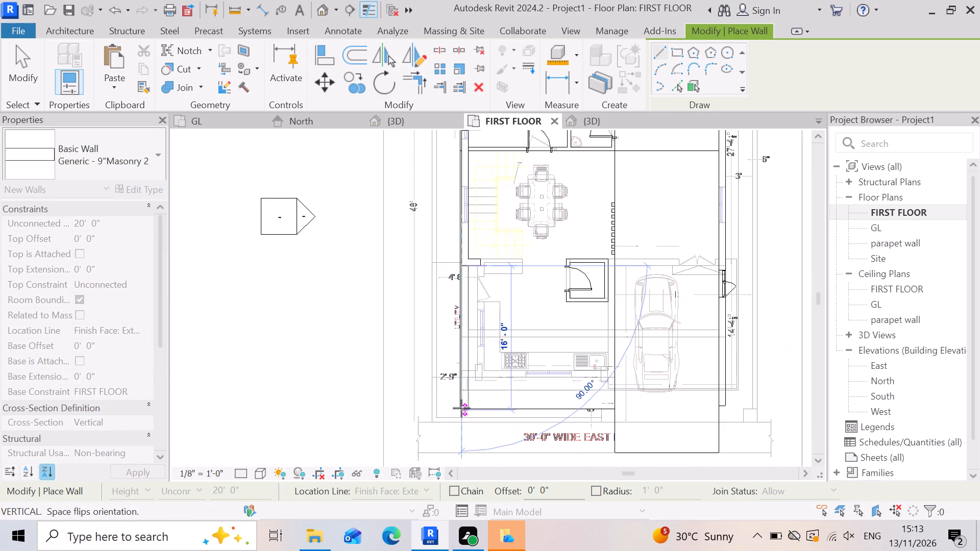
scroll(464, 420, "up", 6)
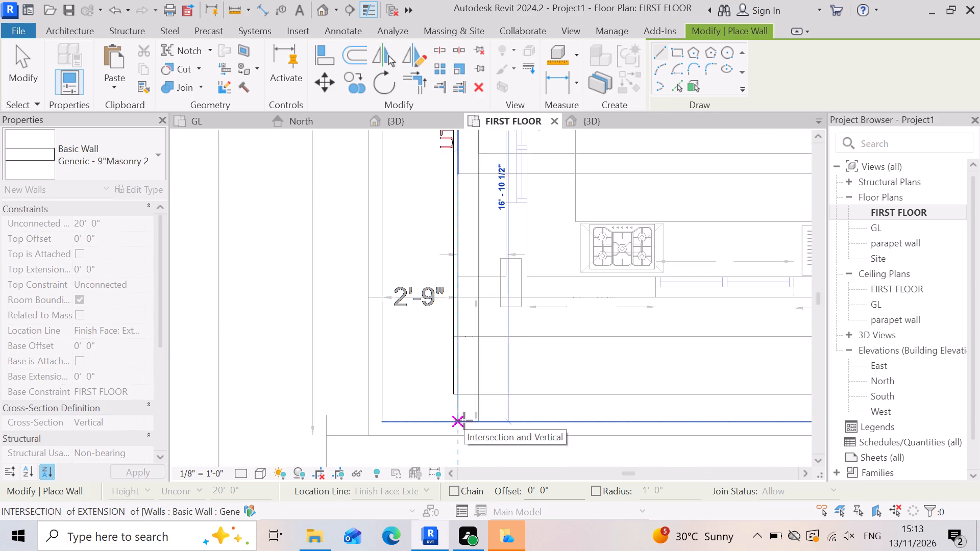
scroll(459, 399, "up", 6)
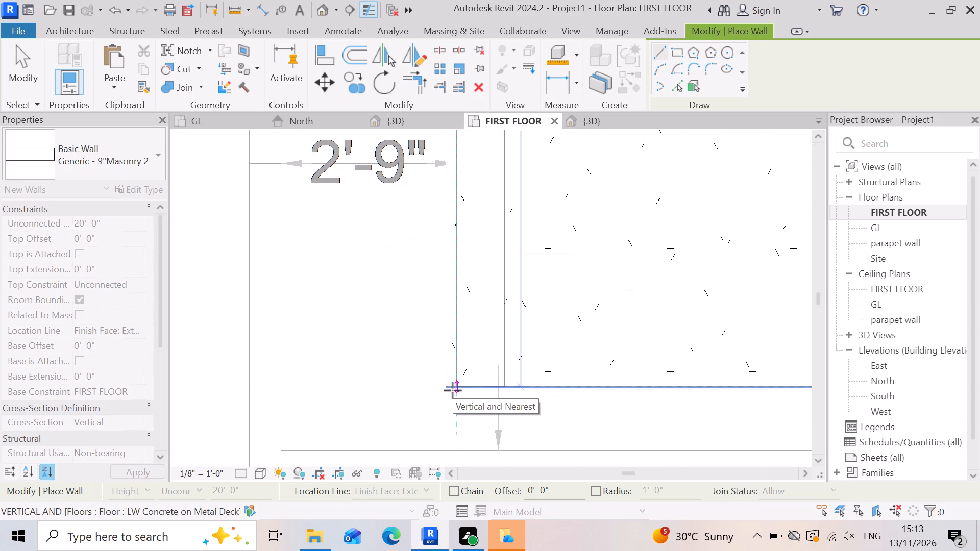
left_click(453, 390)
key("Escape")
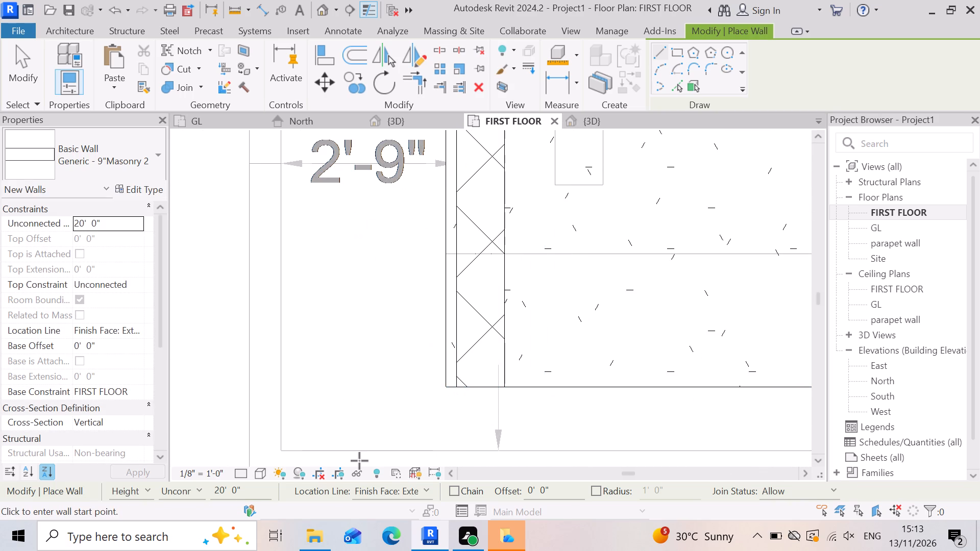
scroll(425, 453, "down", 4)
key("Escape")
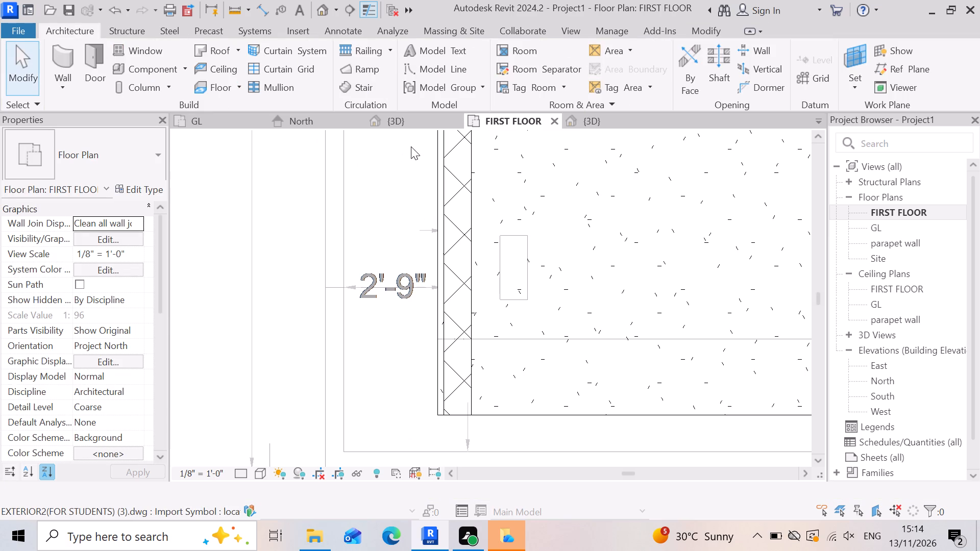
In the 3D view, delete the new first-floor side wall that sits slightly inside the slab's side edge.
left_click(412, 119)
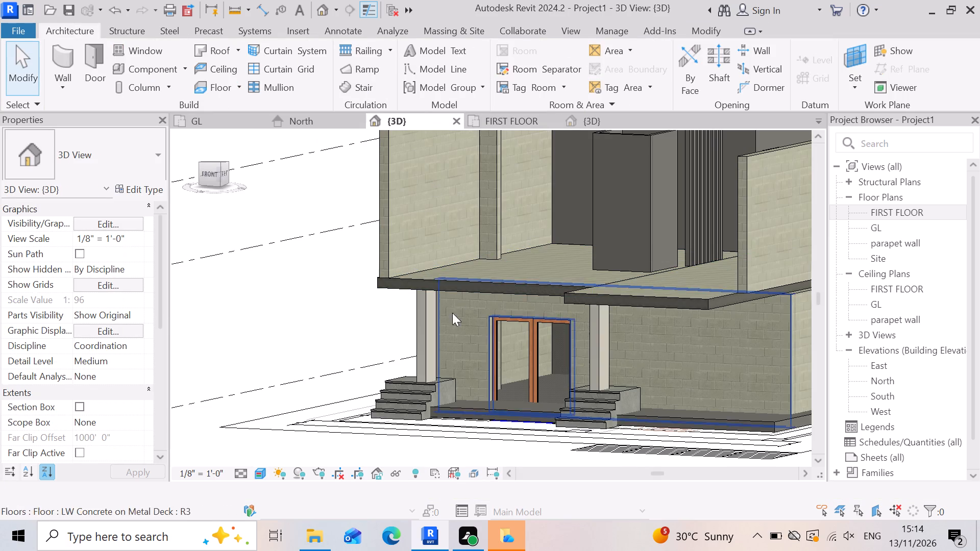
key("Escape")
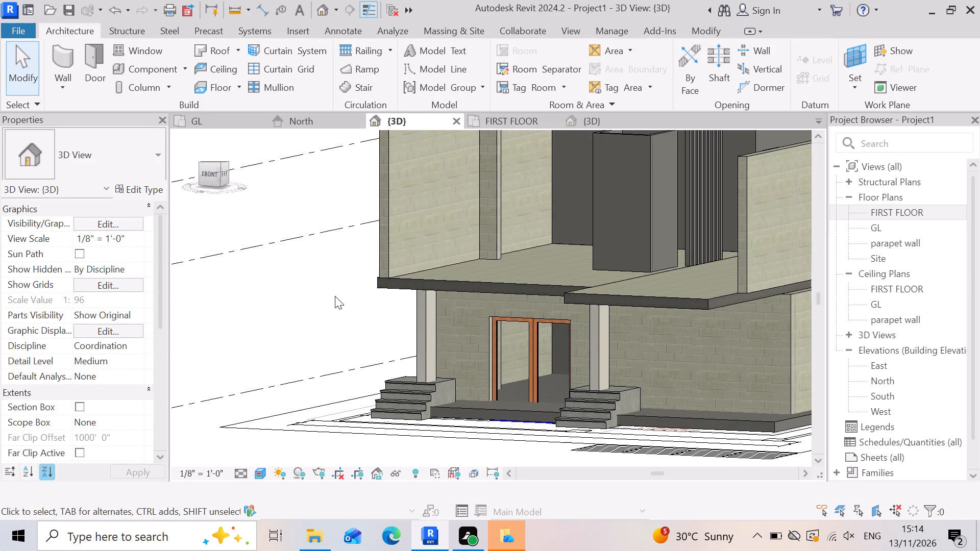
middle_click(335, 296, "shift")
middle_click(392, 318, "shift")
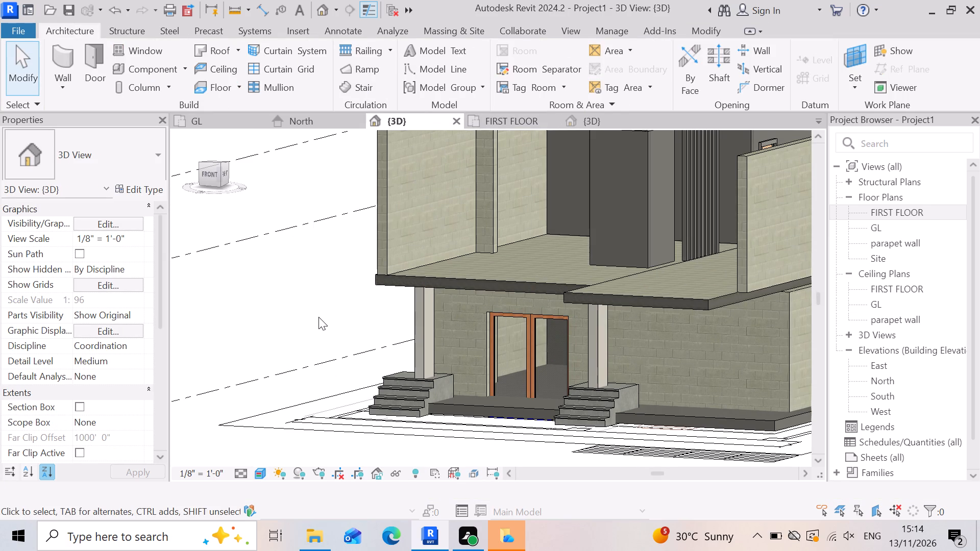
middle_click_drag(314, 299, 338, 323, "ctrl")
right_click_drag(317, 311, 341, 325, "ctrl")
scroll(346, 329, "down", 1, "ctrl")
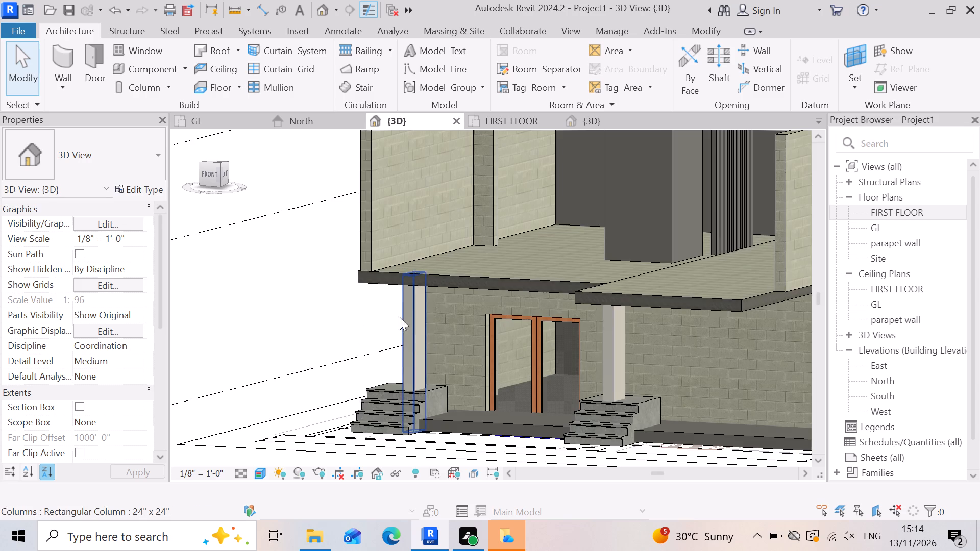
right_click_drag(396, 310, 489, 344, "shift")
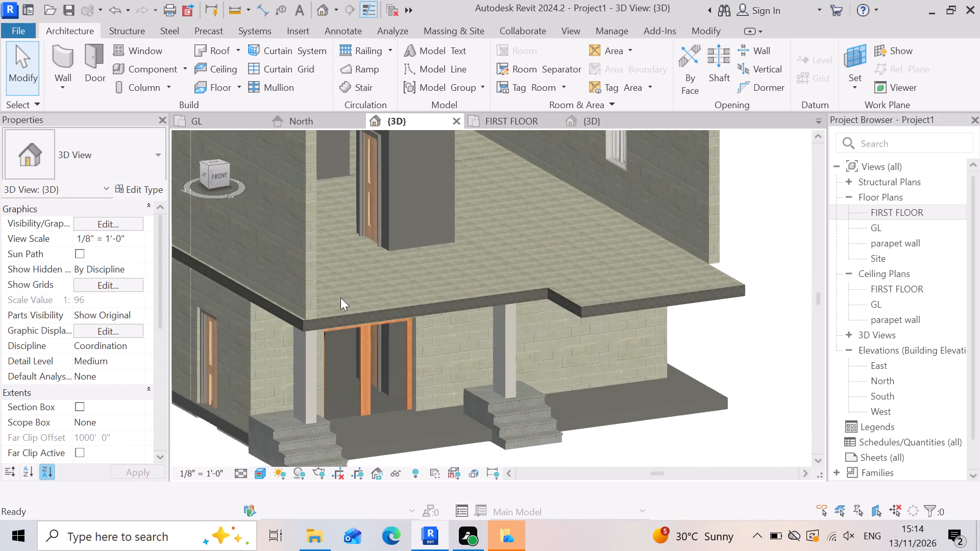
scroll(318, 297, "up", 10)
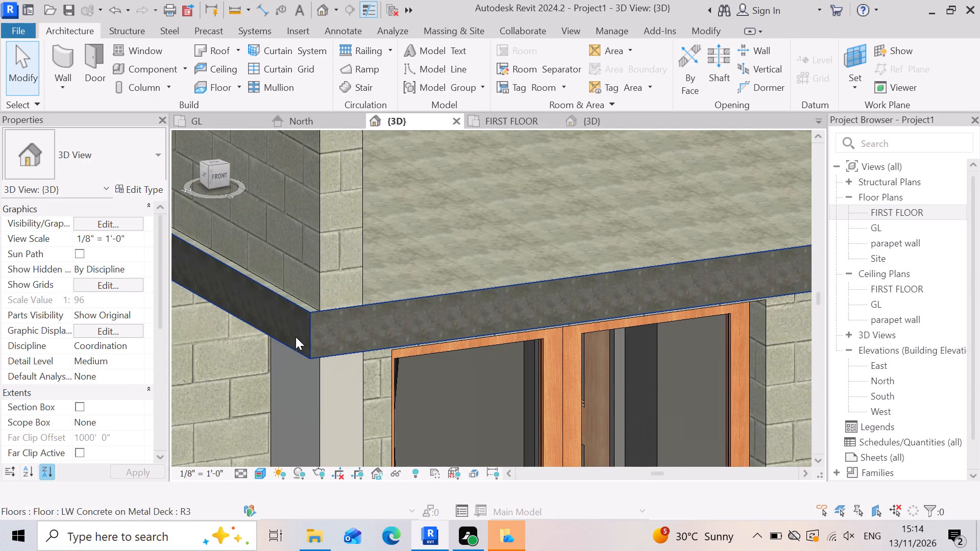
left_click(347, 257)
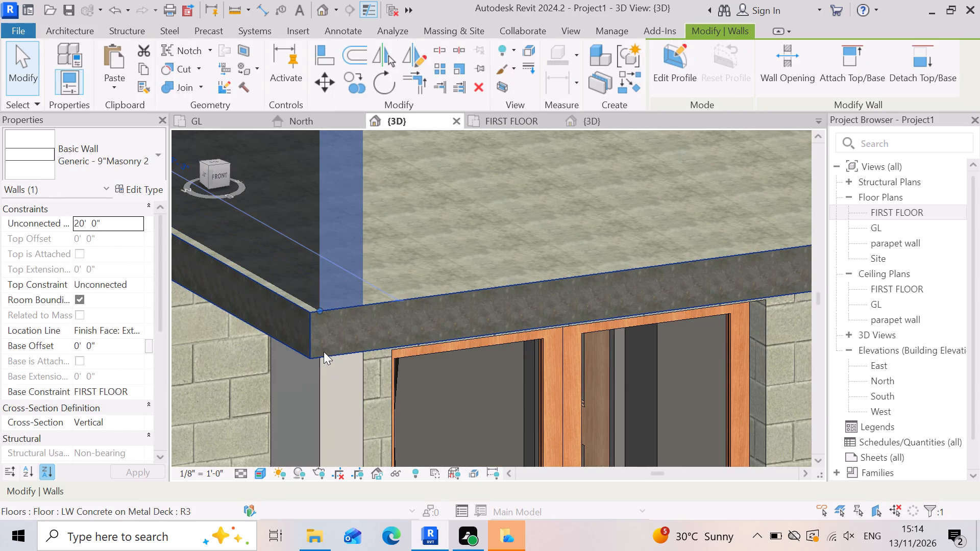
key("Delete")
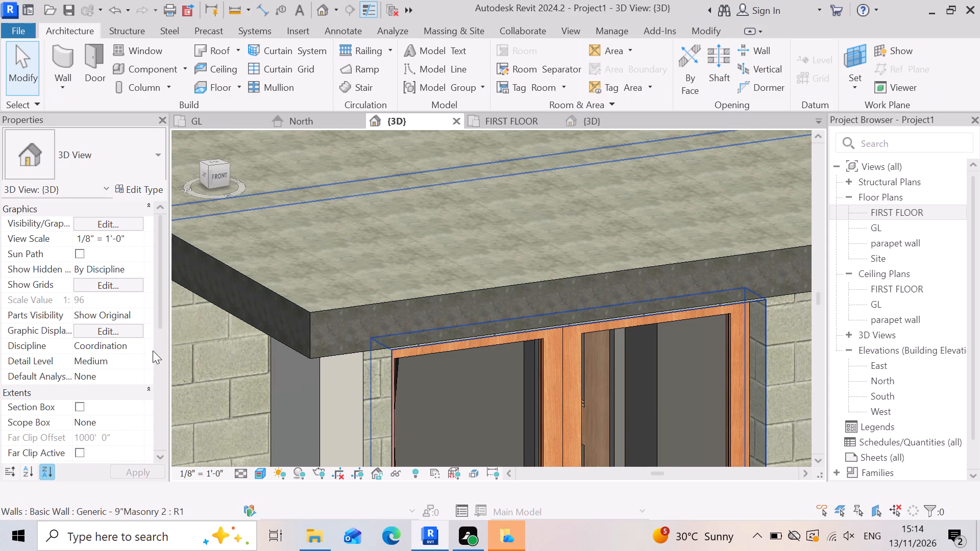
On the first-floor plan, draw a 20' high 9" masonry wall, about 15'-10 1/2" long, along the slab's side edge to its front corner.
left_click(492, 121)
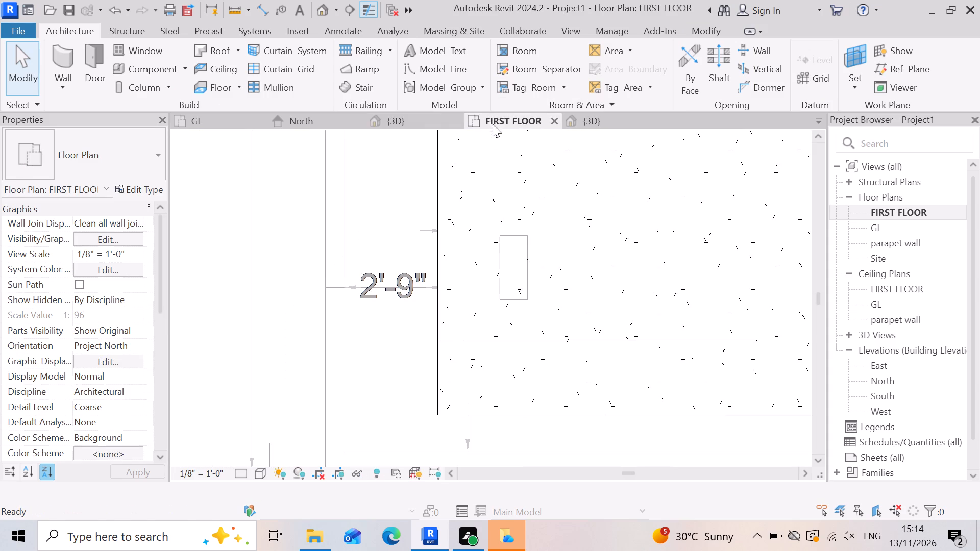
scroll(476, 384, "down", 5)
scroll(518, 306, "down", 4)
left_click(261, 370)
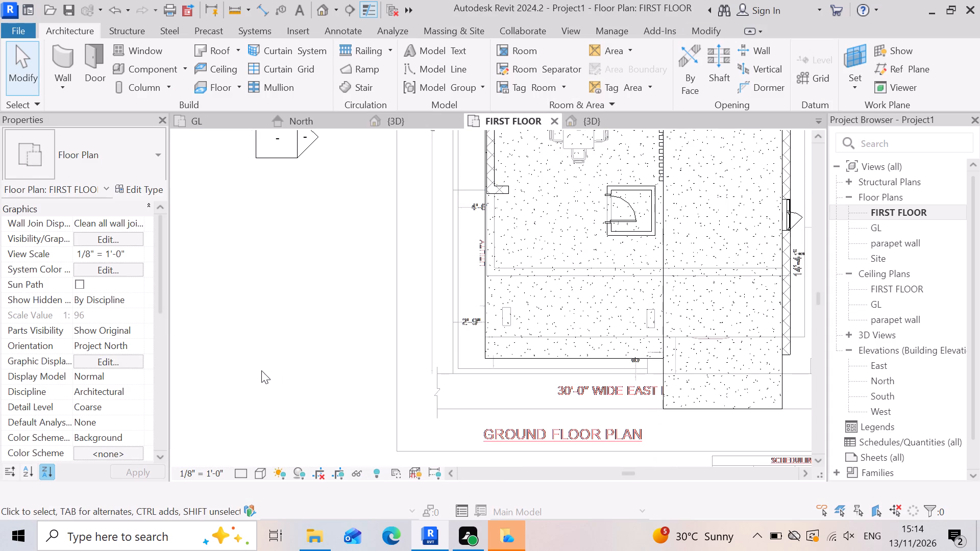
scroll(496, 173, "up", 12)
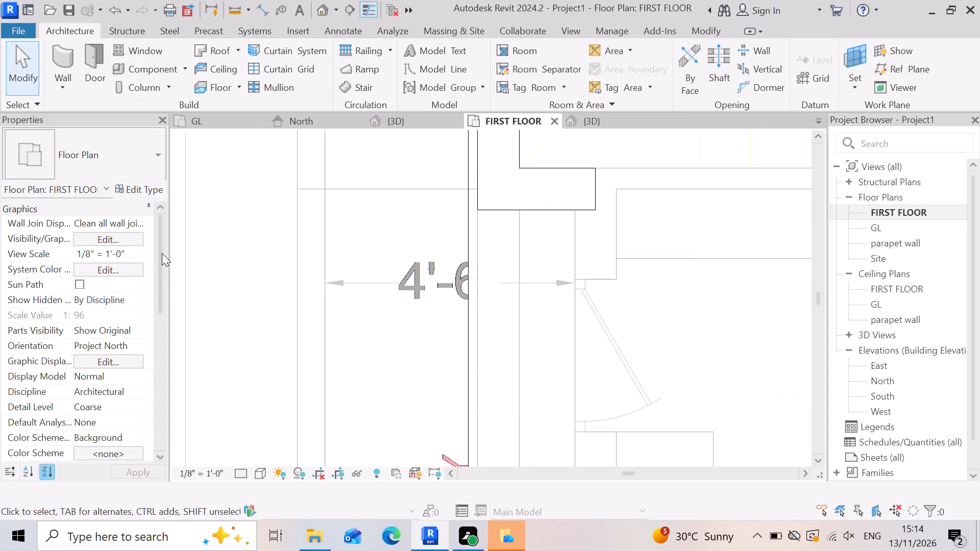
left_click(62, 61)
scroll(482, 232, "up", 4)
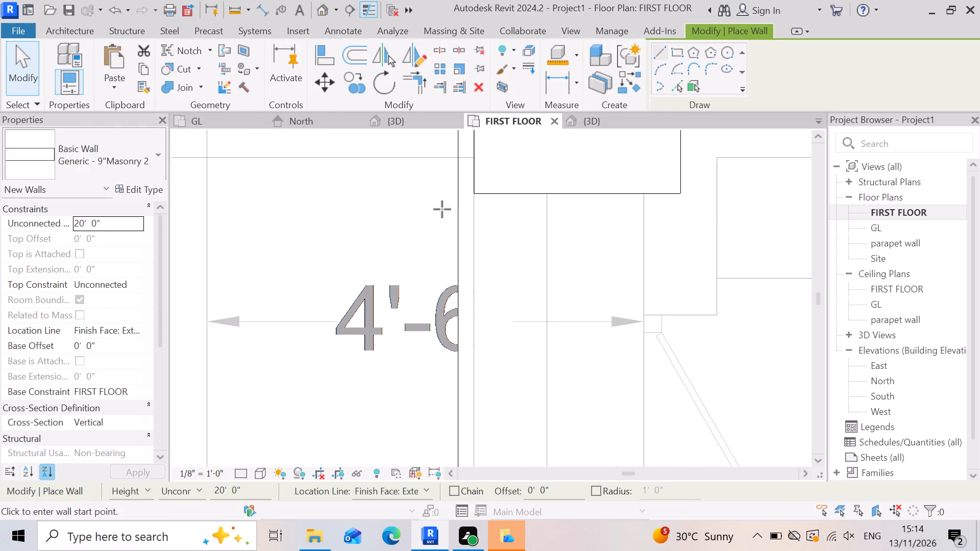
left_click(460, 196)
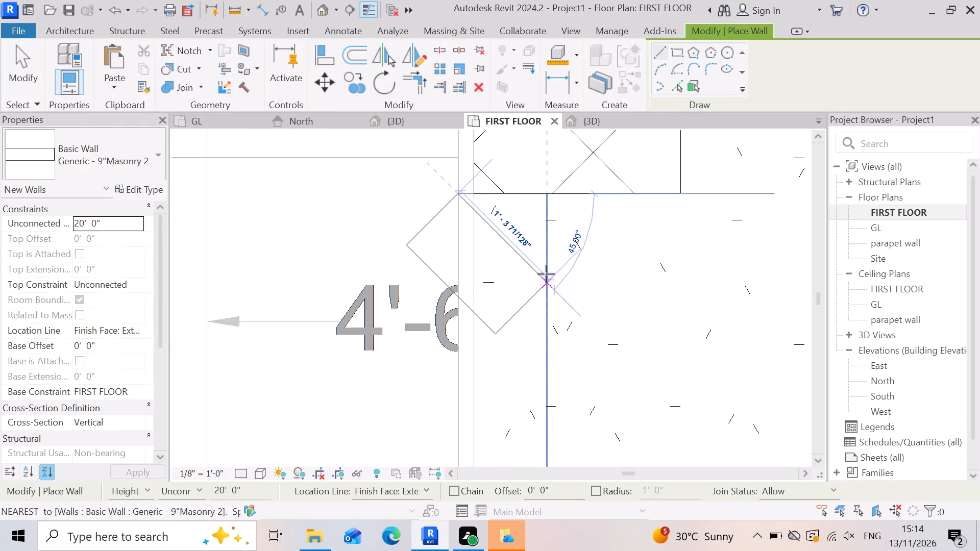
key("space")
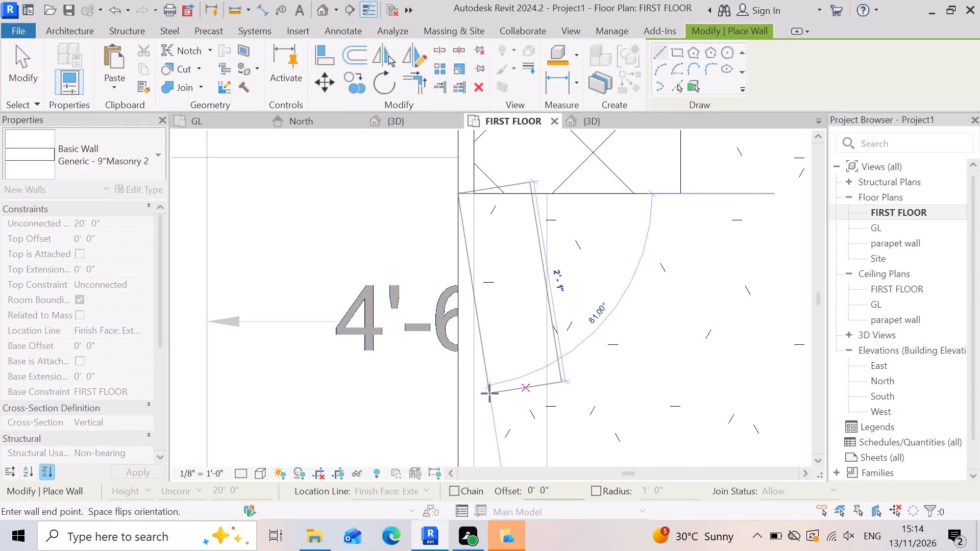
scroll(465, 393, "down", 15)
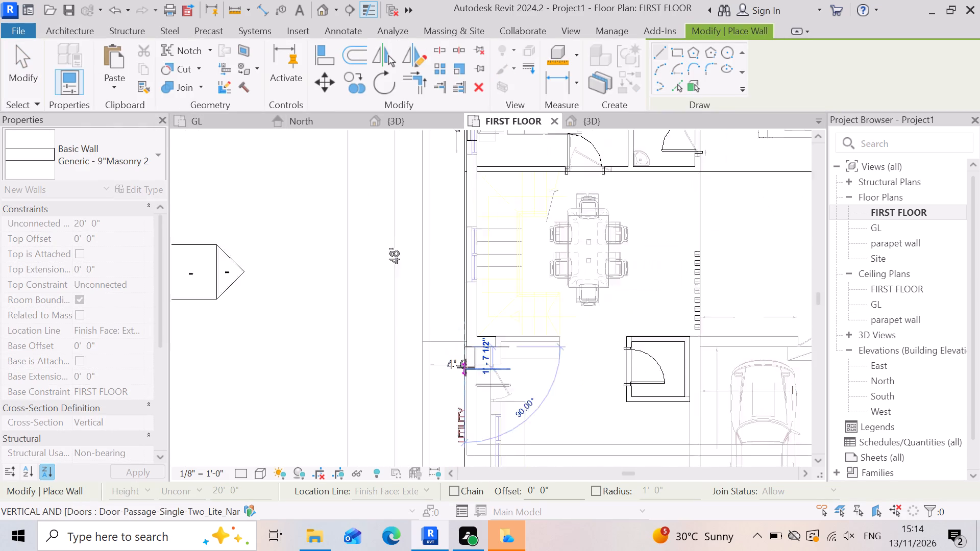
scroll(465, 367, "down", 5)
scroll(464, 455, "up", 6)
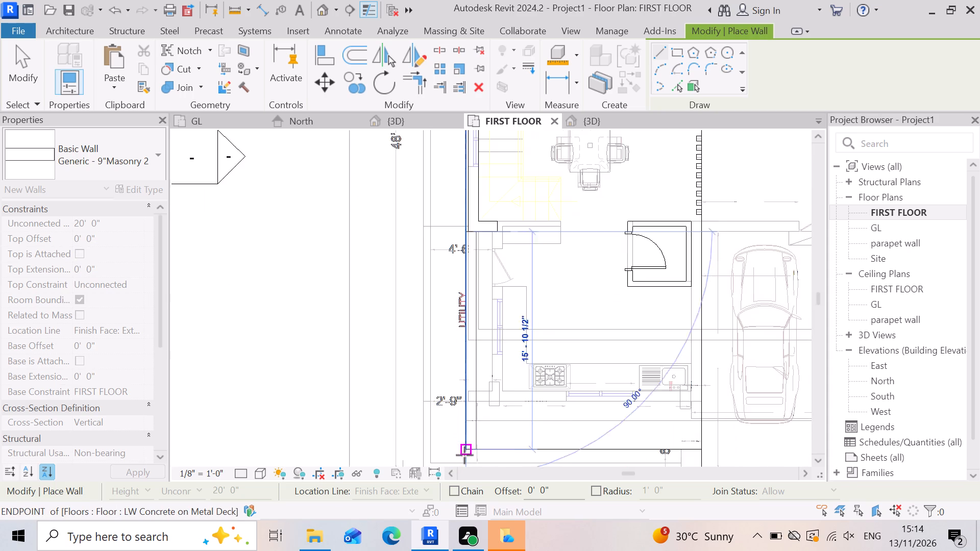
scroll(462, 446, "up", 3)
scroll(476, 367, "down", 4)
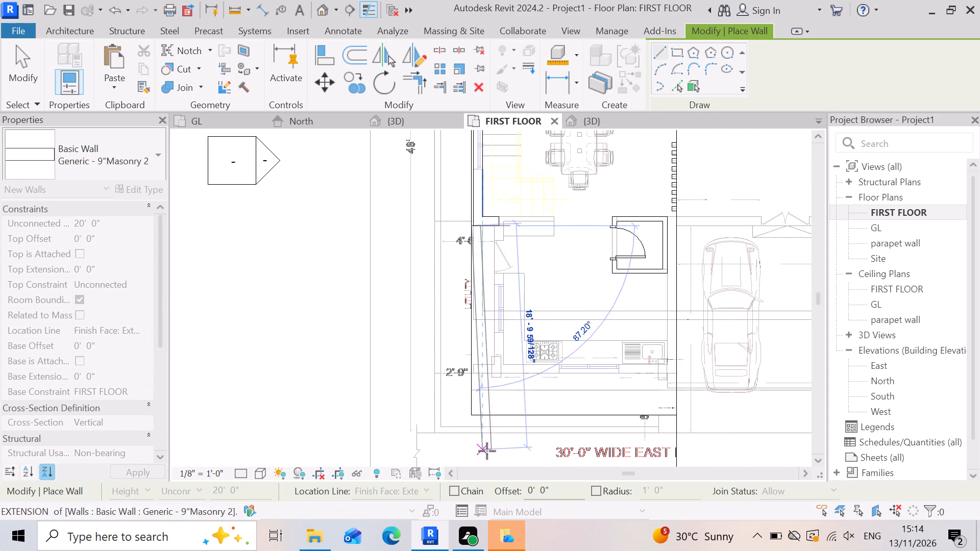
scroll(487, 451, "up", 4)
scroll(460, 415, "up", 4)
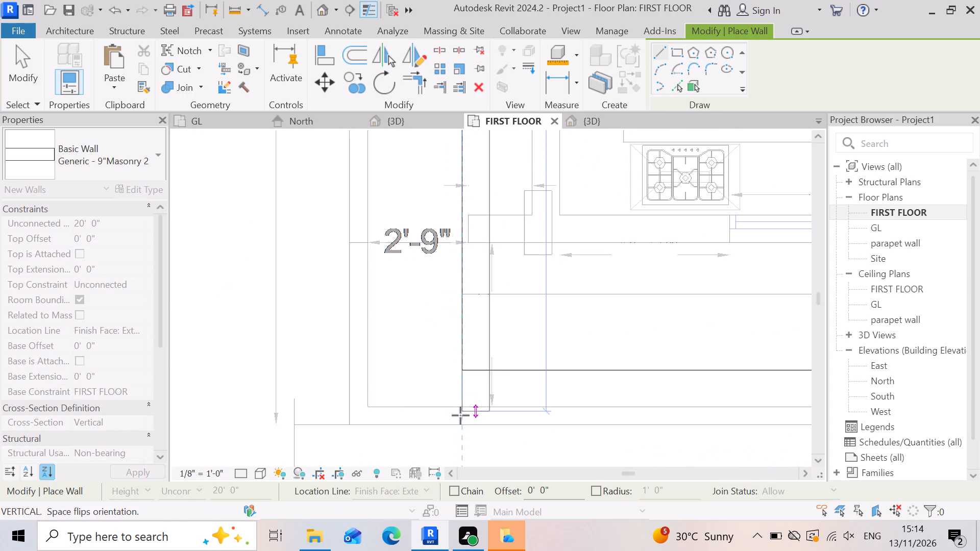
left_click(464, 372)
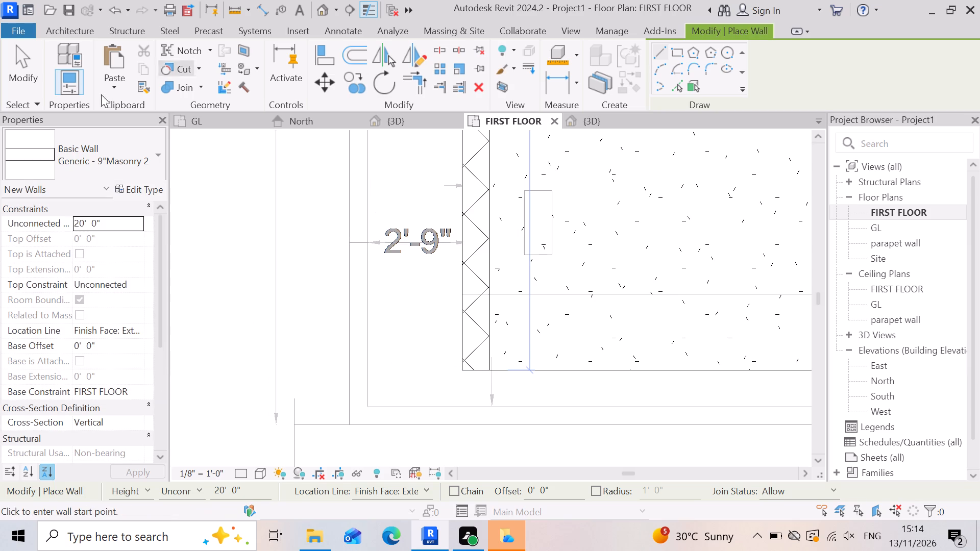
left_click(423, 124)
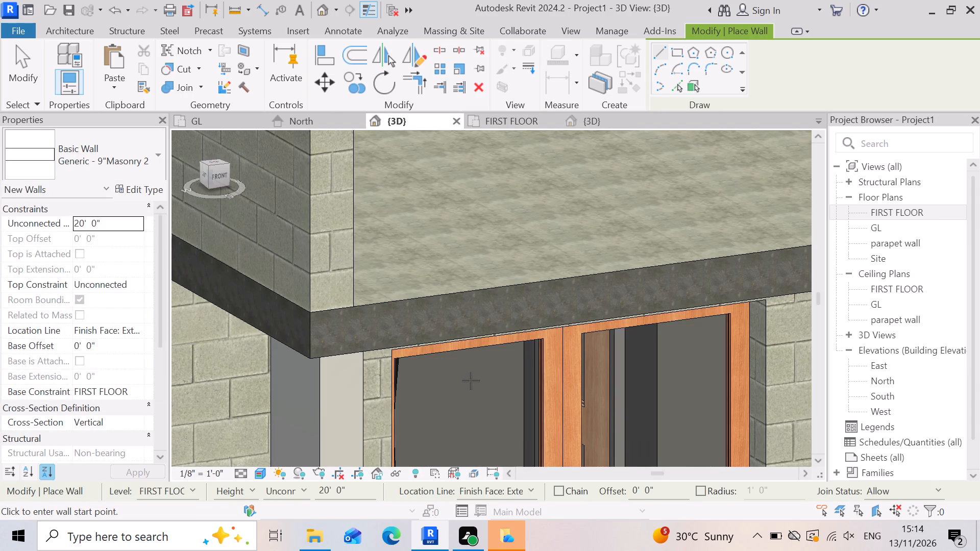
On the first-floor plan, draw a 20' high 9" masonry wall along the slab's front edge, from the side wall's end to the projecting slab's side edge.
key("Escape")
scroll(282, 299, "up", 8)
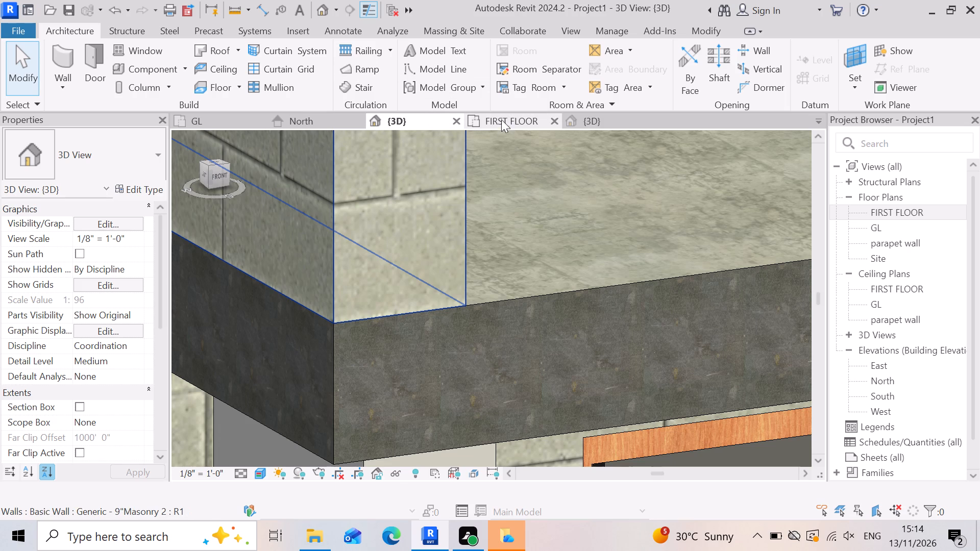
double_click(502, 116)
scroll(444, 277, "down", 4)
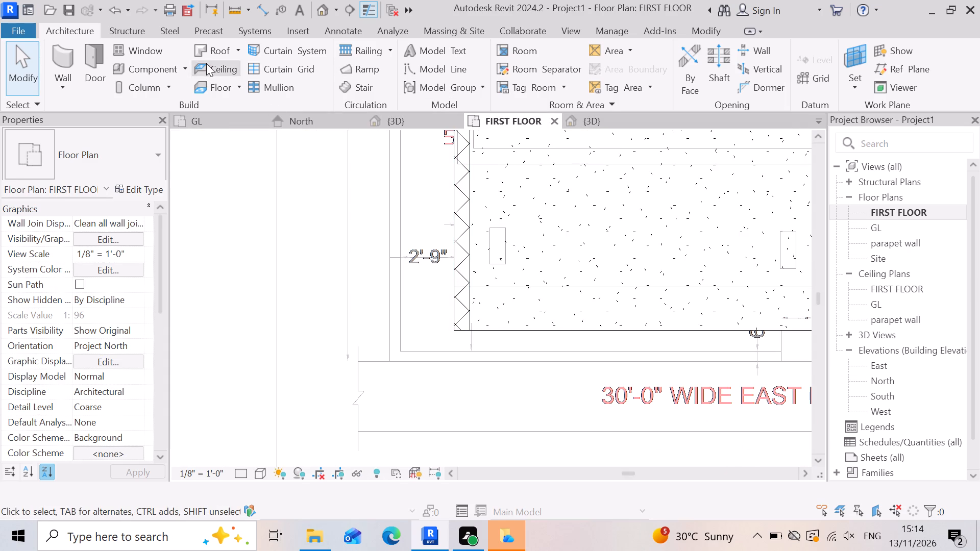
left_click(65, 62)
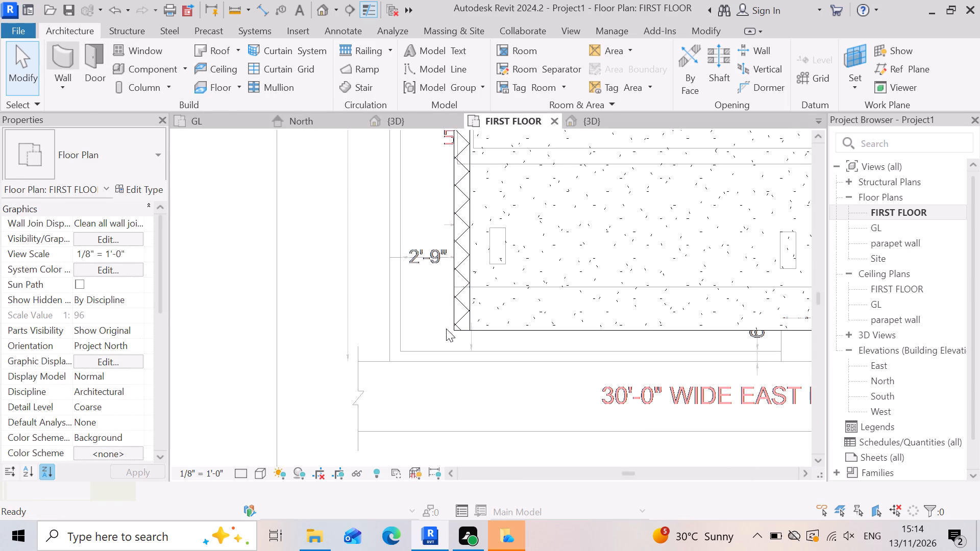
scroll(432, 312, "up", 13)
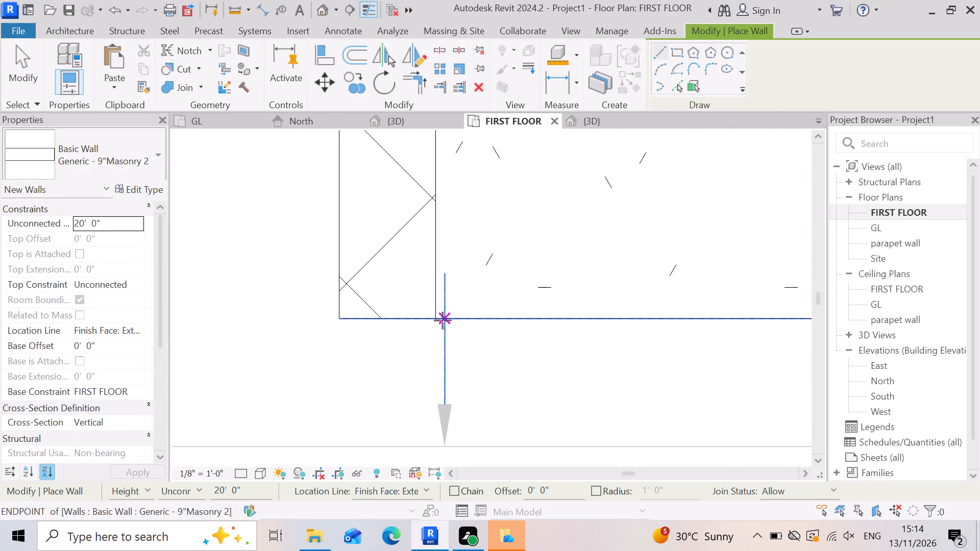
left_click(438, 320)
scroll(422, 328, "down", 10)
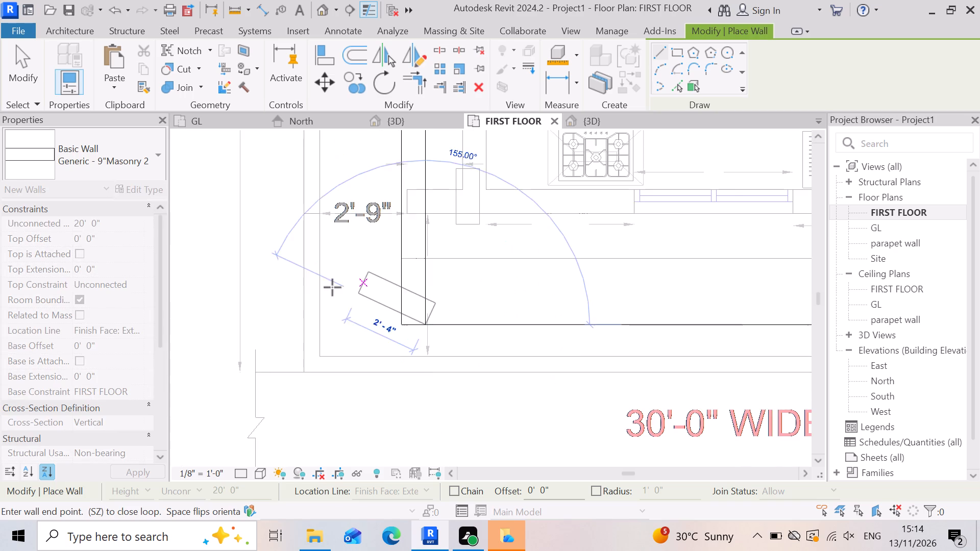
scroll(318, 296, "down", 4)
scroll(667, 315, "up", 2)
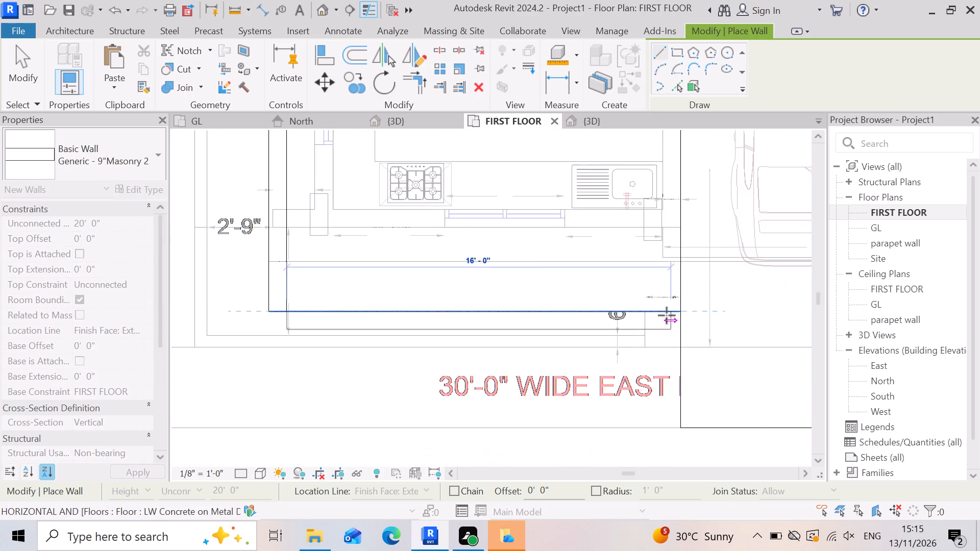
key("space")
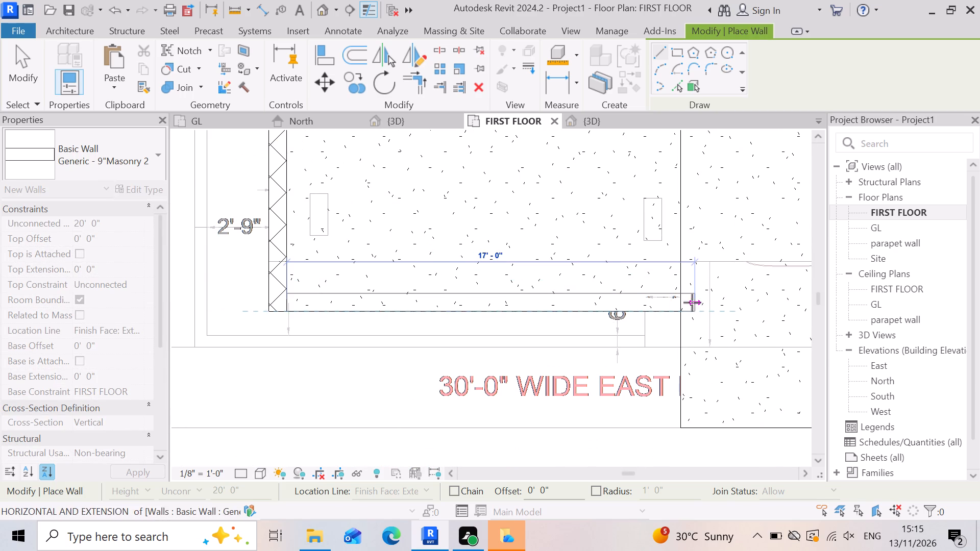
scroll(694, 303, "up", 8)
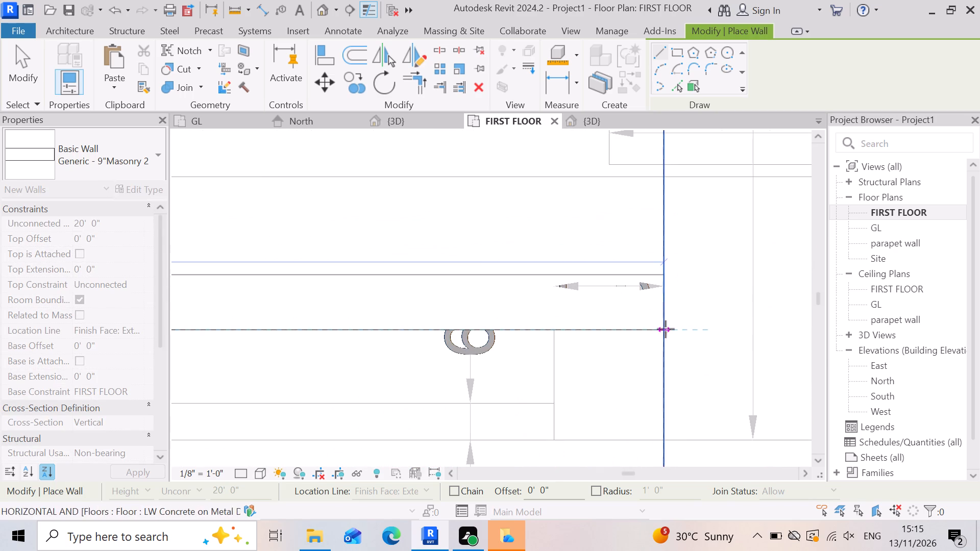
left_click(663, 331)
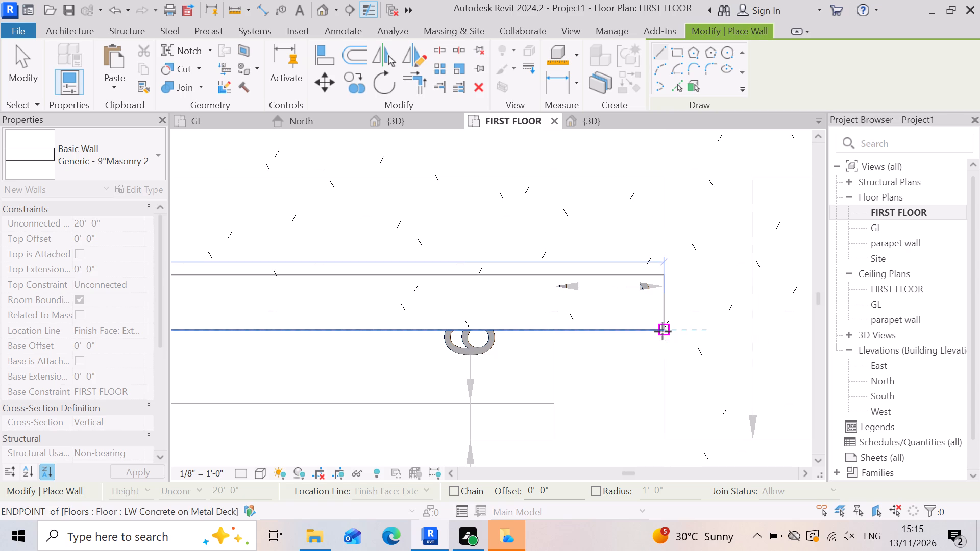
key("Escape")
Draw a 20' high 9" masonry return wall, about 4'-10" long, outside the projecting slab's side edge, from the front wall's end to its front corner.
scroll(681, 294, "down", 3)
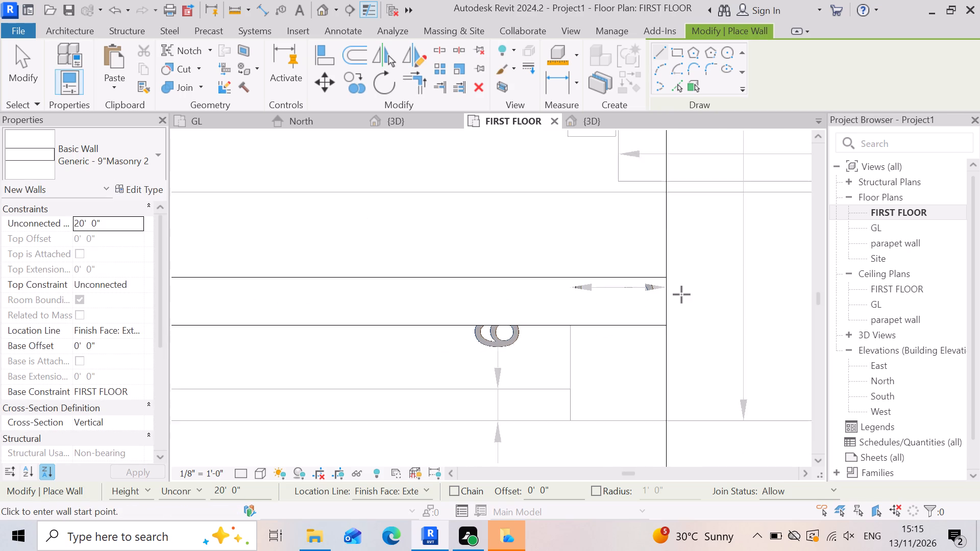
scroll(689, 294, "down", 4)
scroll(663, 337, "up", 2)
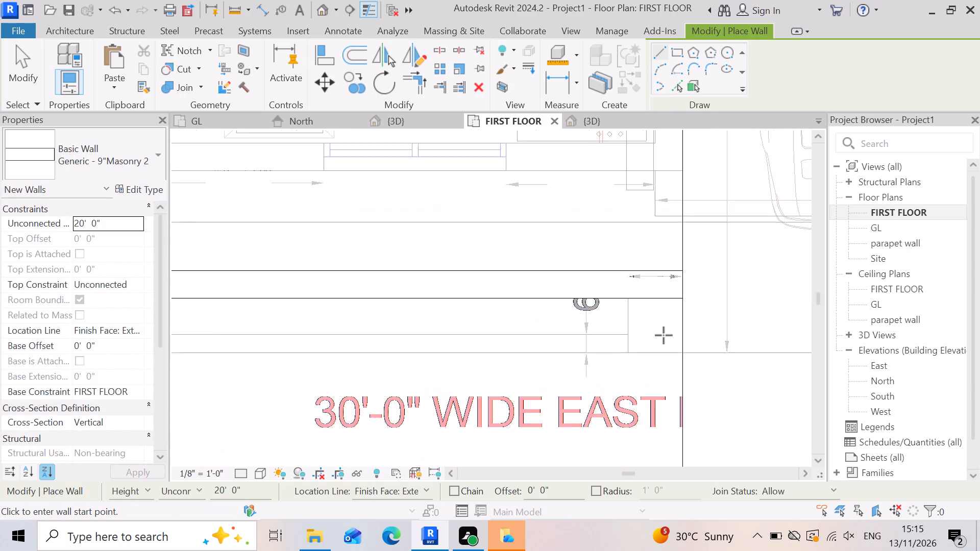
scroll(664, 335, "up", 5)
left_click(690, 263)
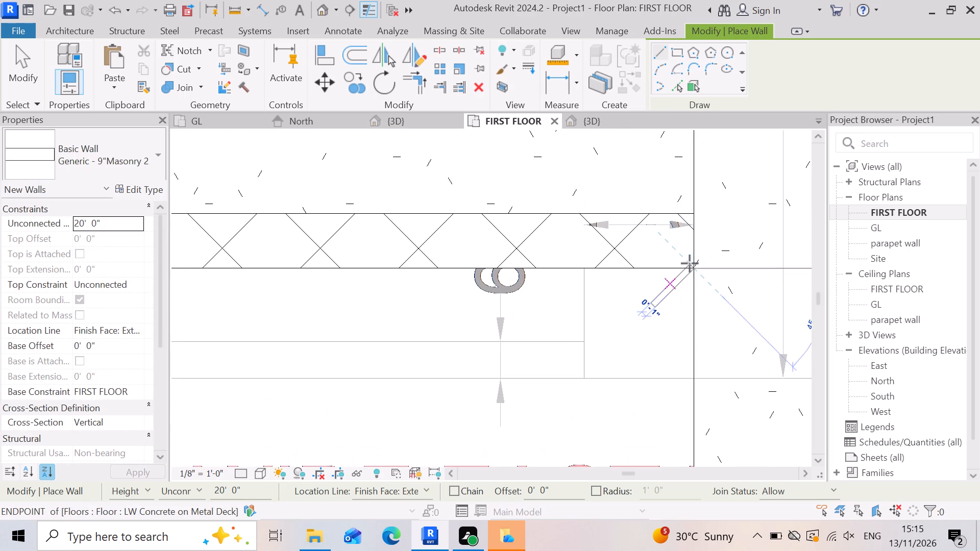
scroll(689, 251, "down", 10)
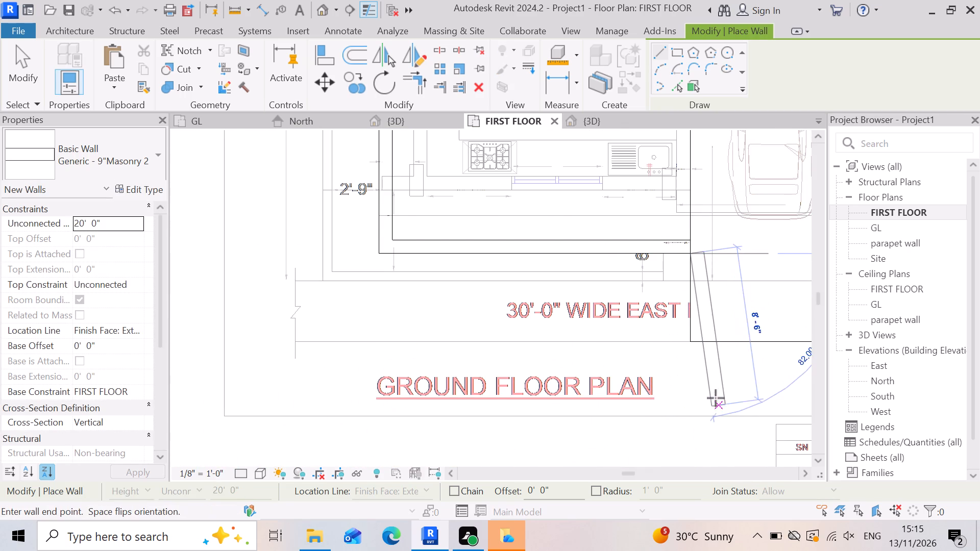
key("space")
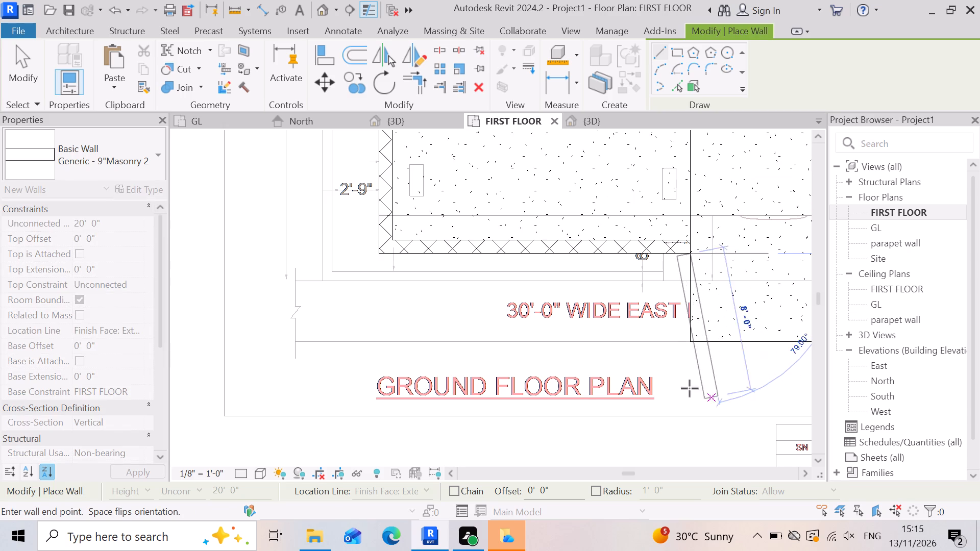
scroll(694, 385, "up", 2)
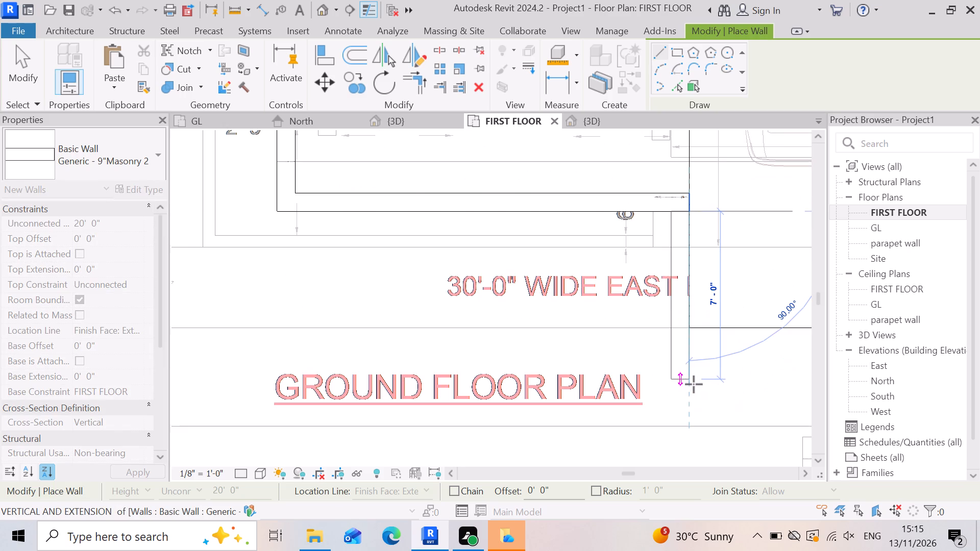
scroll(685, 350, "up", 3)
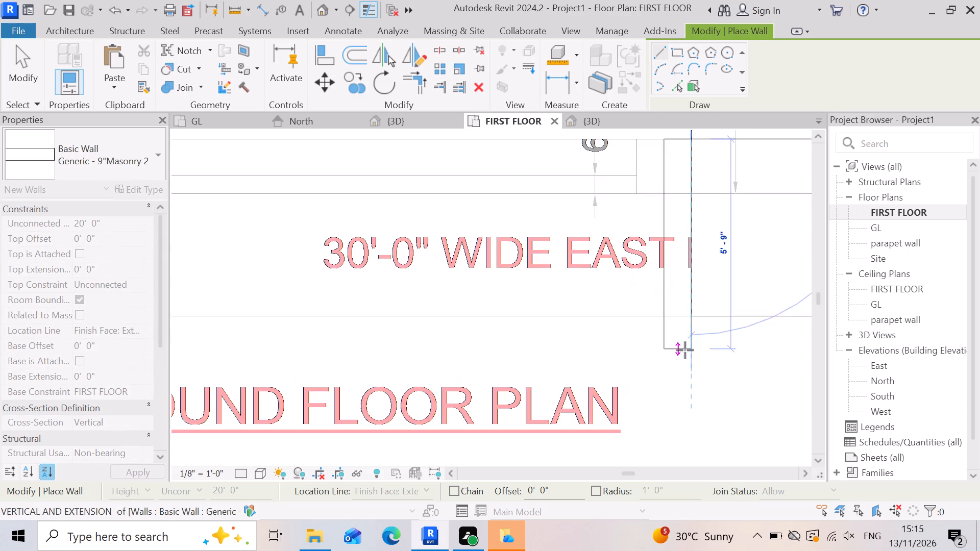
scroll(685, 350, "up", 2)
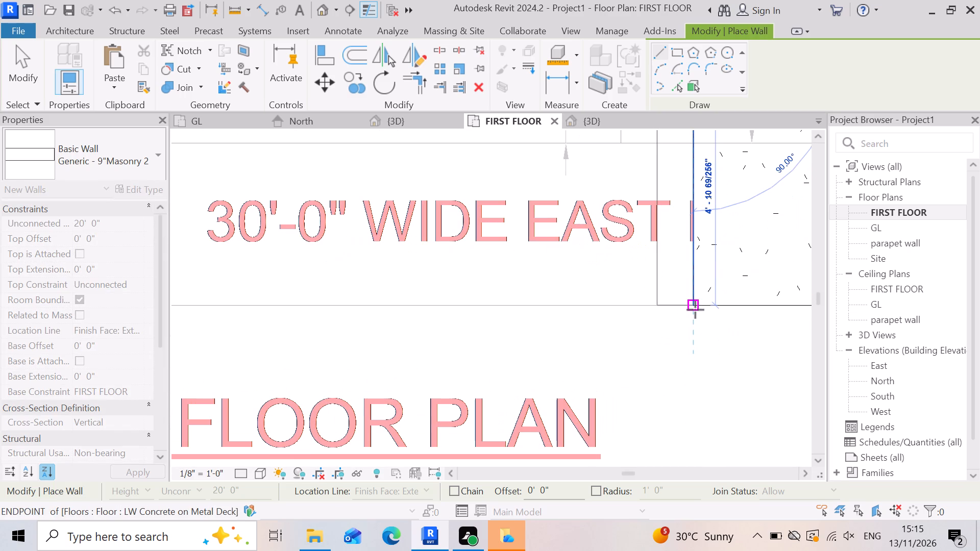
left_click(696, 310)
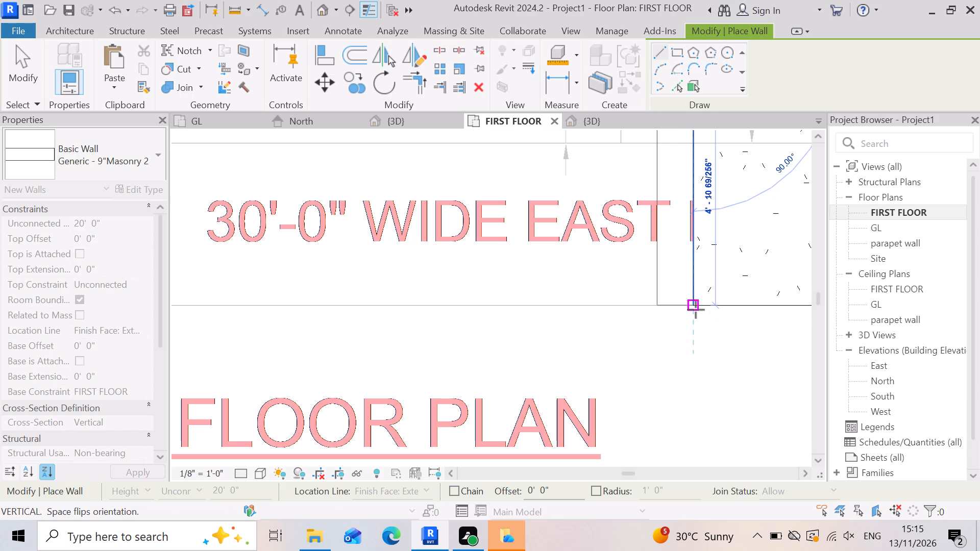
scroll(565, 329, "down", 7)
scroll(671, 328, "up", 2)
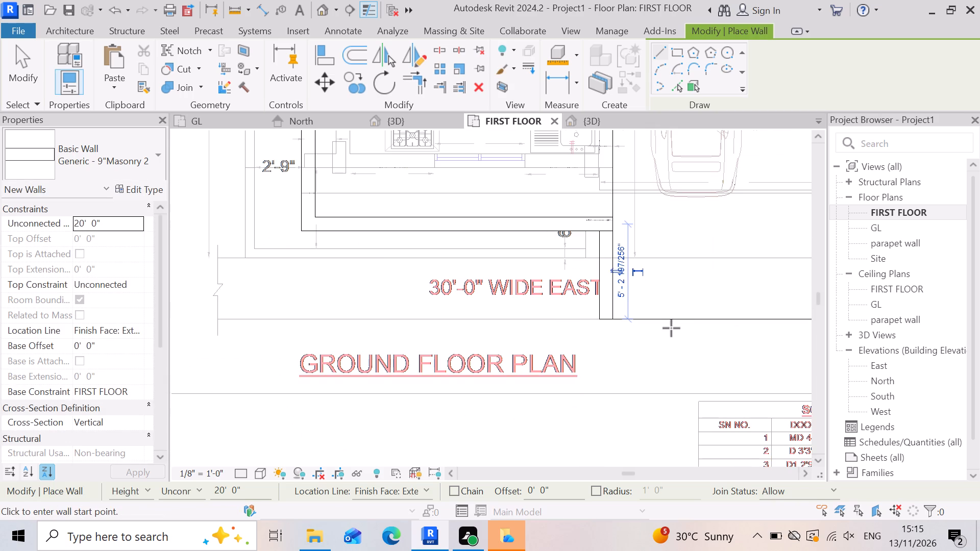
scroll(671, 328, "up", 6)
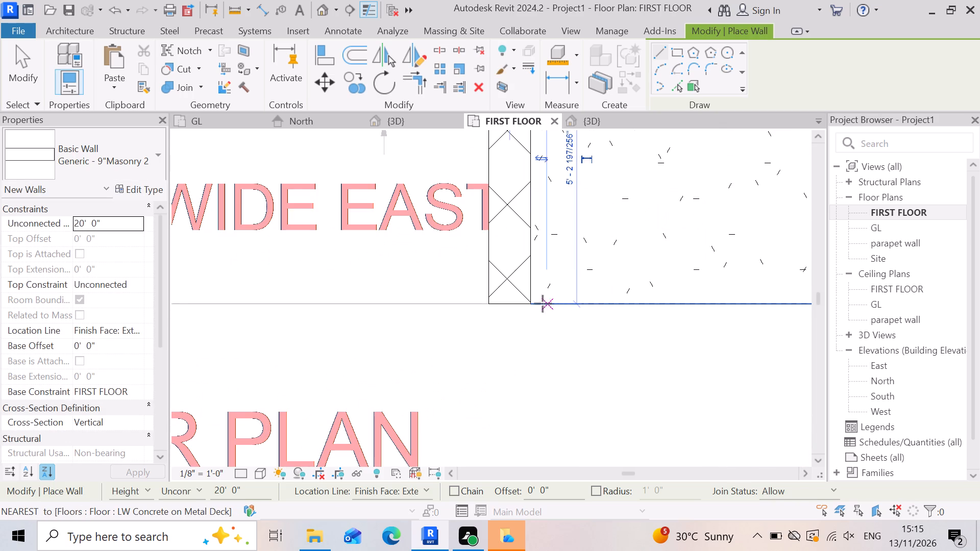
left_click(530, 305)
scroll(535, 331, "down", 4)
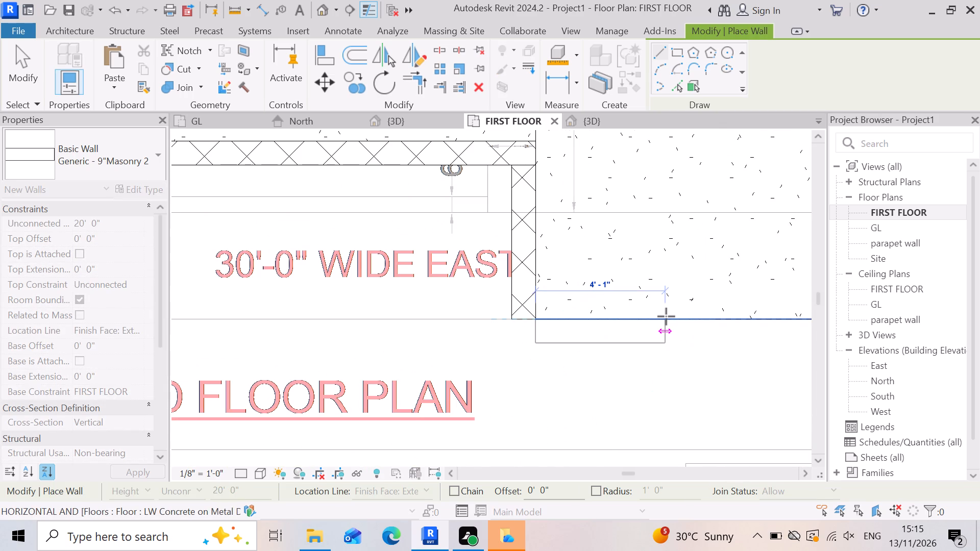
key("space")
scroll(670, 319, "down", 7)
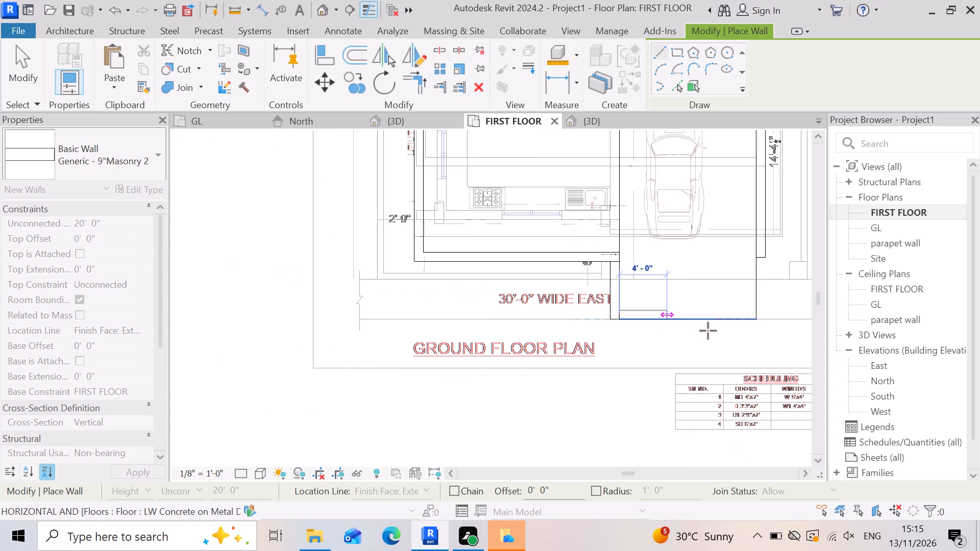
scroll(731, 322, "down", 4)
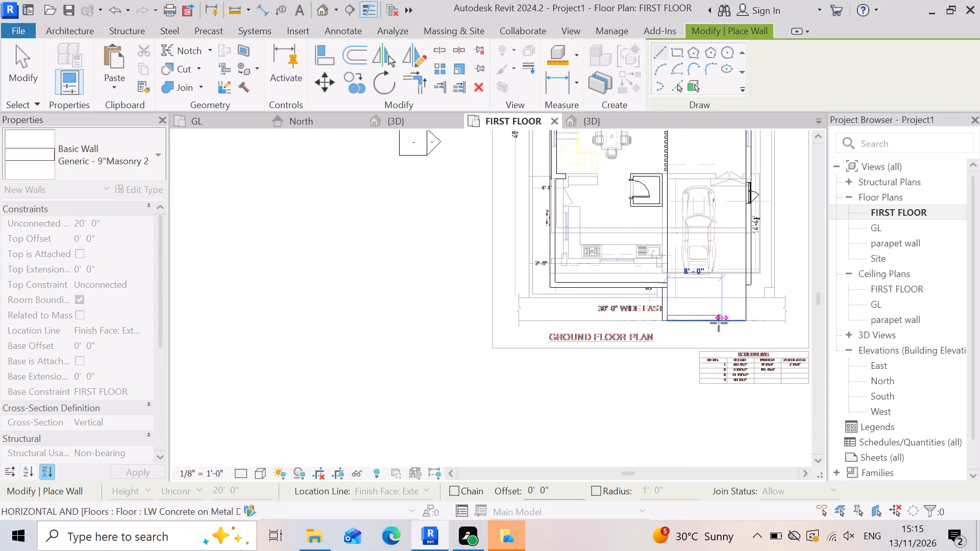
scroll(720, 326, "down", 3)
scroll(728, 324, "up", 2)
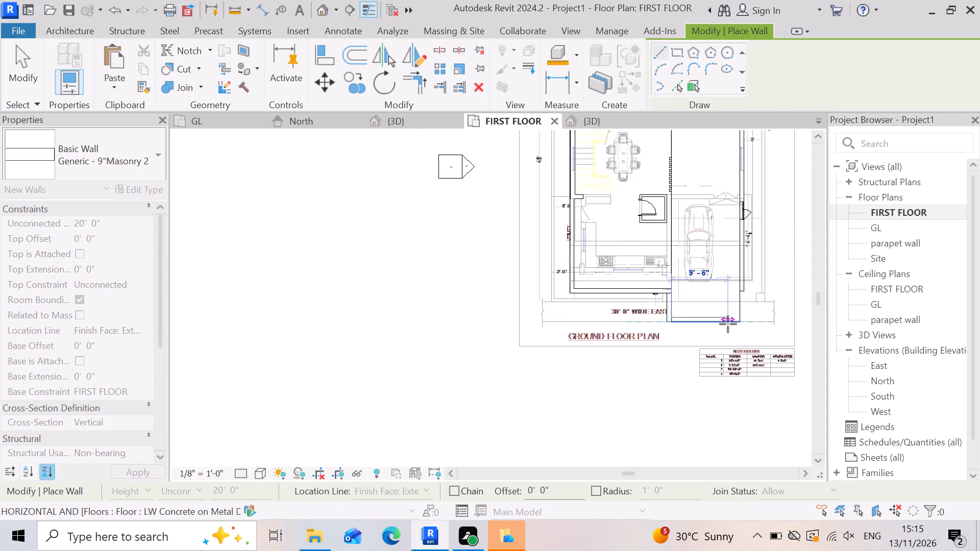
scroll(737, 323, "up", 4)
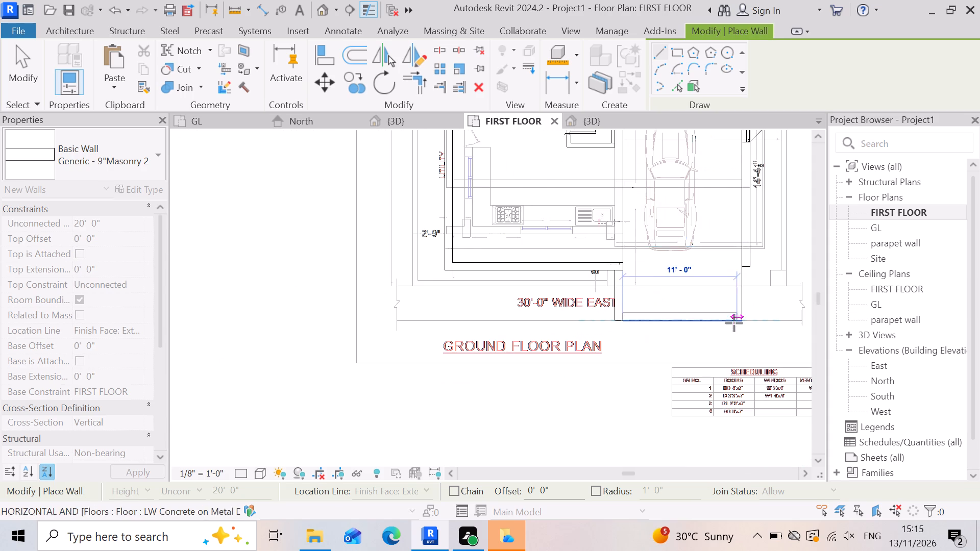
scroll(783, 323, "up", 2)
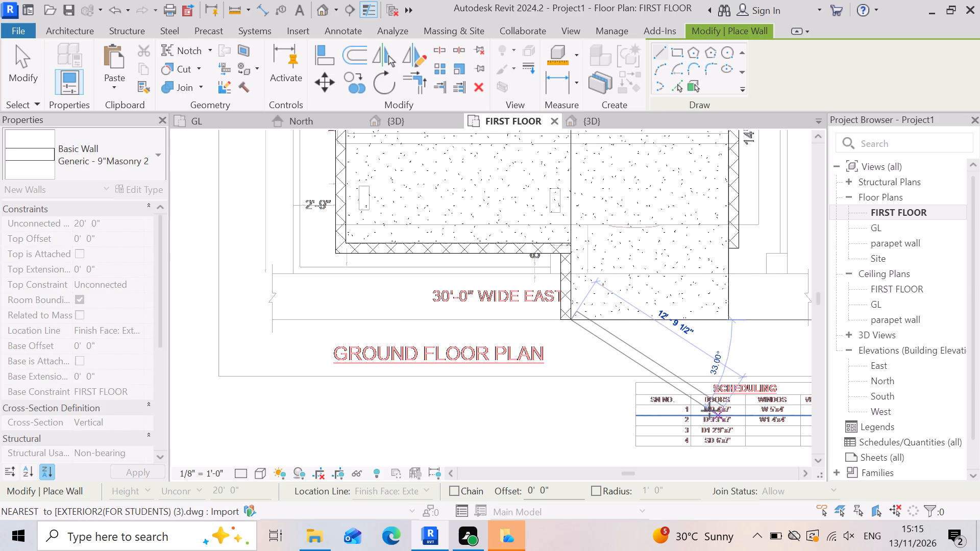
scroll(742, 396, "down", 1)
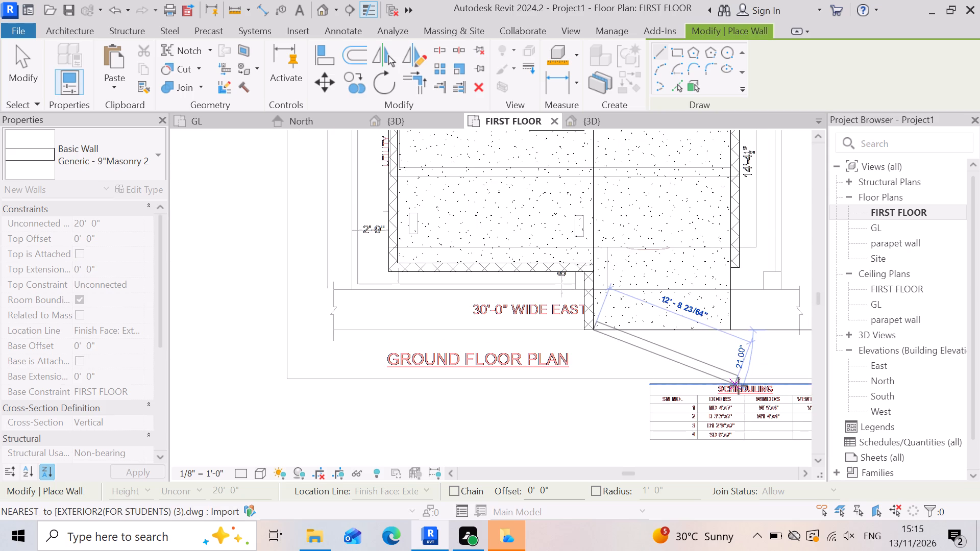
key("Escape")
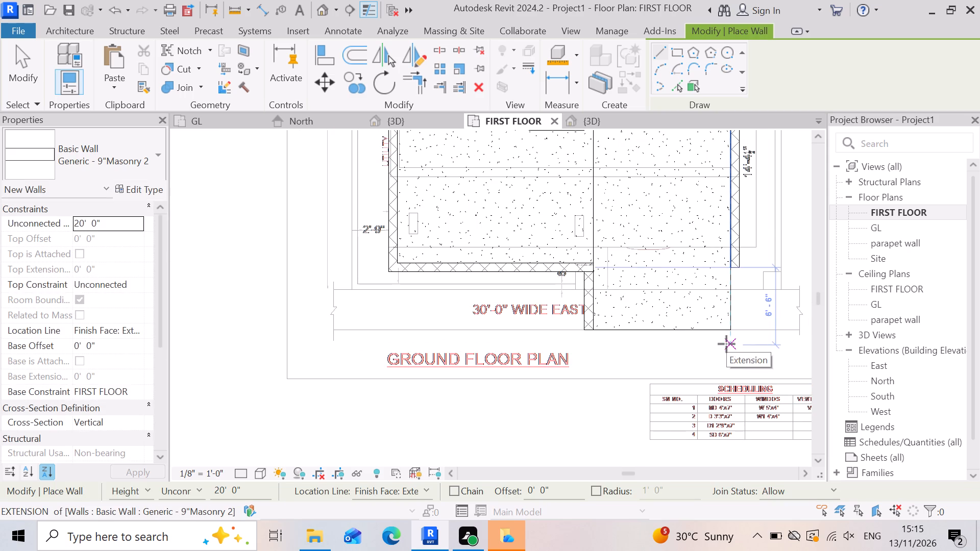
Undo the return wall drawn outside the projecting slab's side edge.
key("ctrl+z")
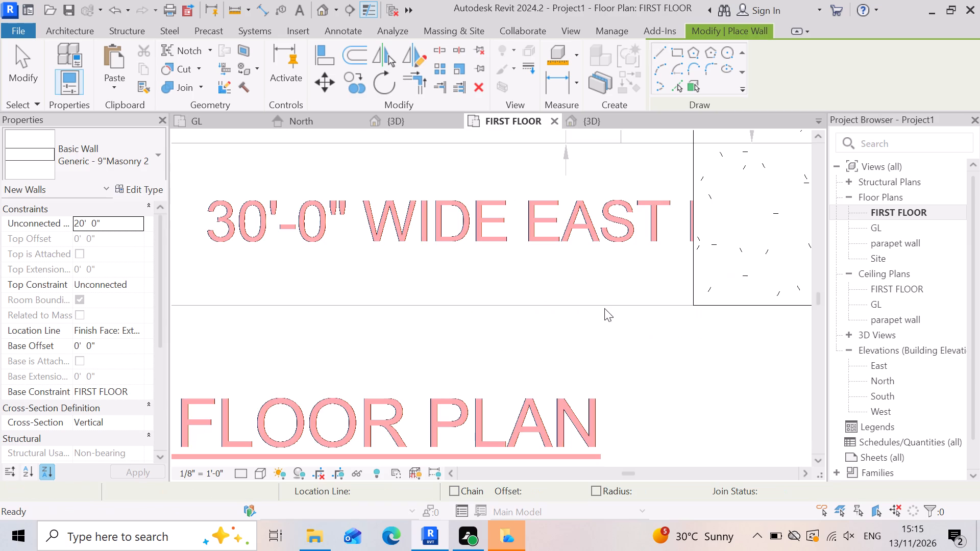
Draw a 20' high 9" masonry return wall, about 5'-3" long, inside the projecting slab's side edge, from the front wall to the front corner.
scroll(679, 322, "down", 6)
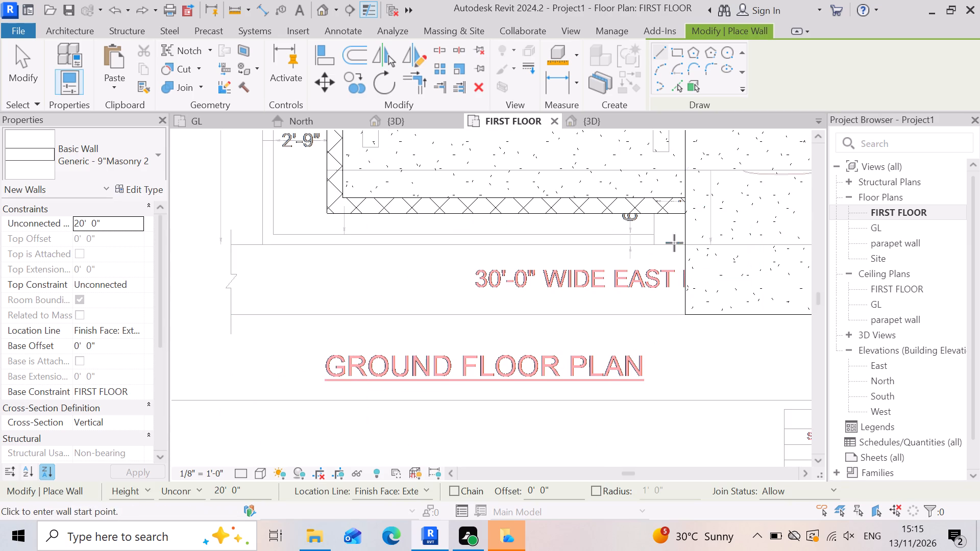
scroll(686, 220, "up", 5)
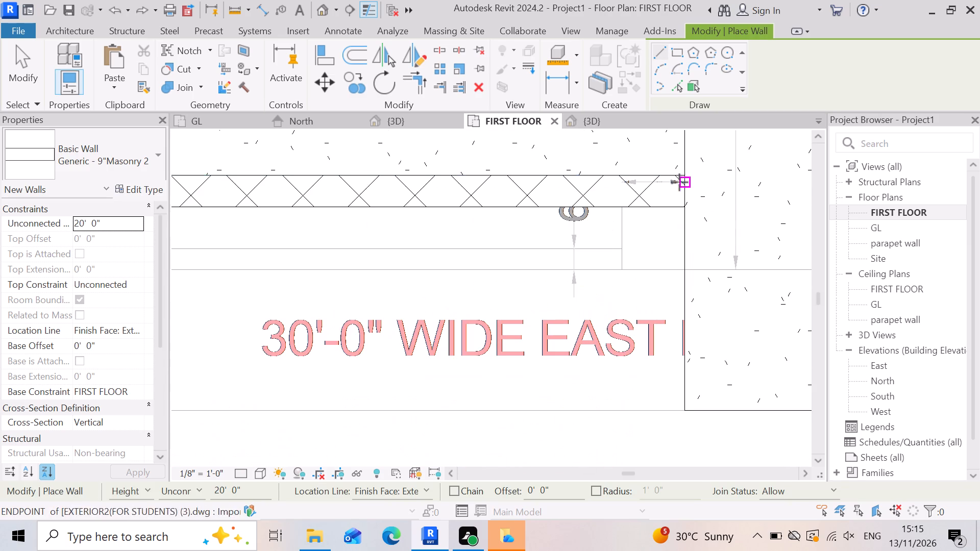
left_click(679, 178)
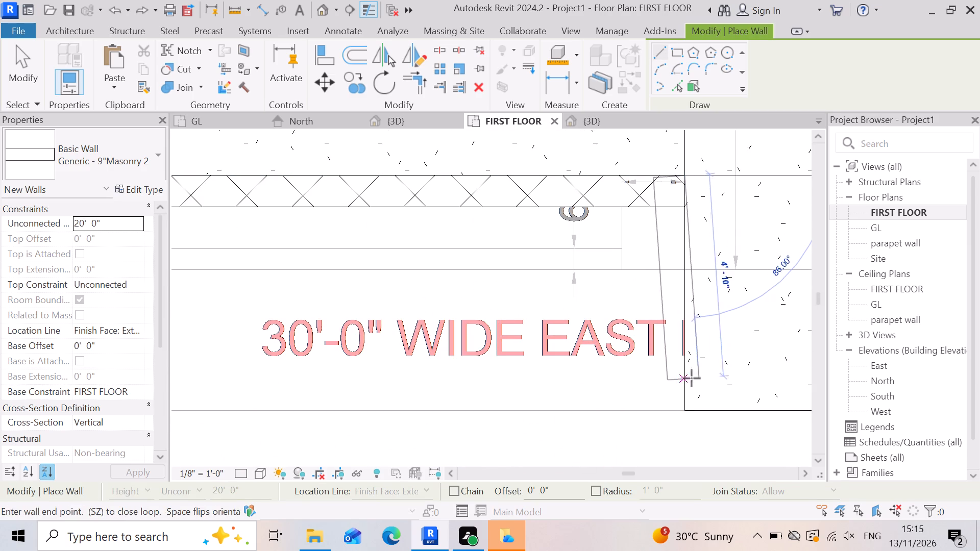
key("space")
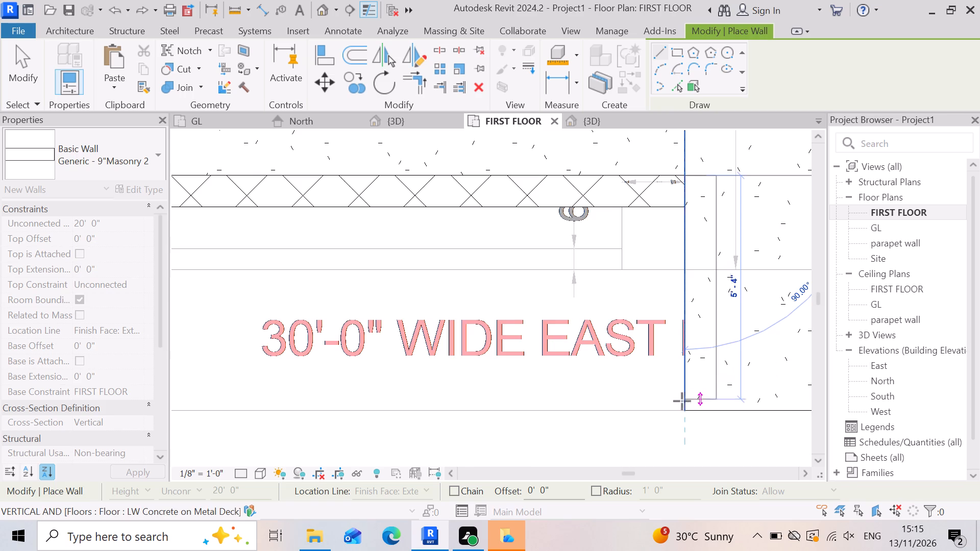
scroll(688, 394, "down", 3)
scroll(684, 424, "up", 2)
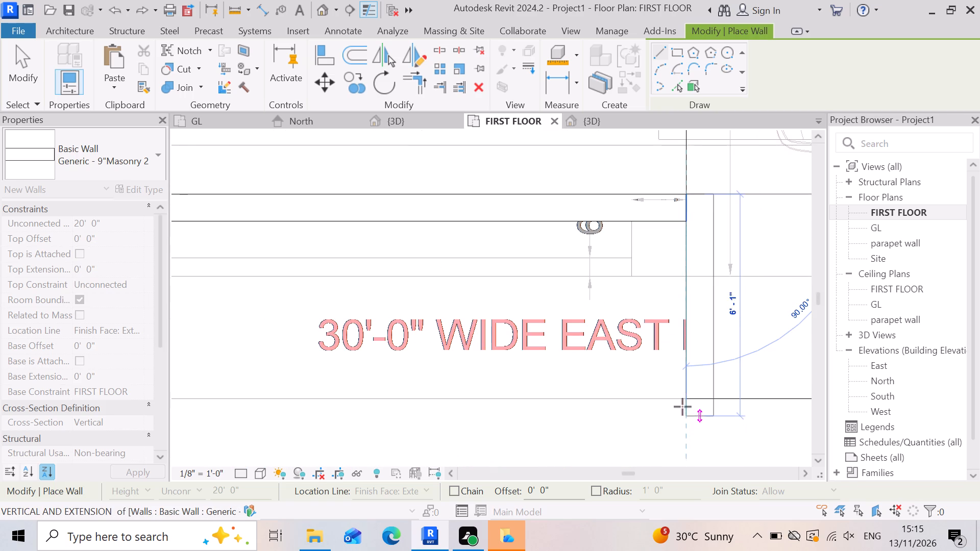
left_click(681, 399)
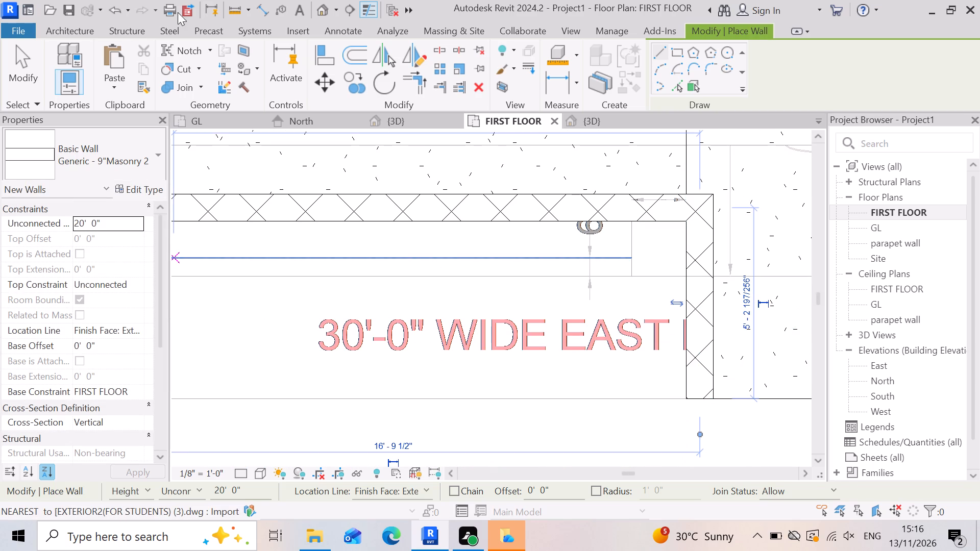
Draw a 20' high 9" masonry wall, about 11'-1 1/2" long, inside the projecting slab's front edge, from the return wall to the opposite front corner.
left_click(406, 119)
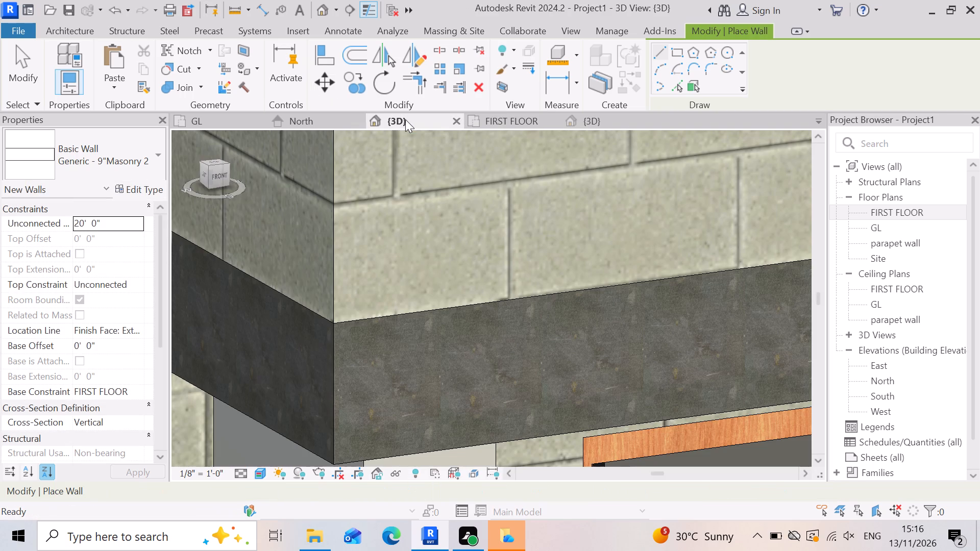
scroll(435, 321, "down", 16)
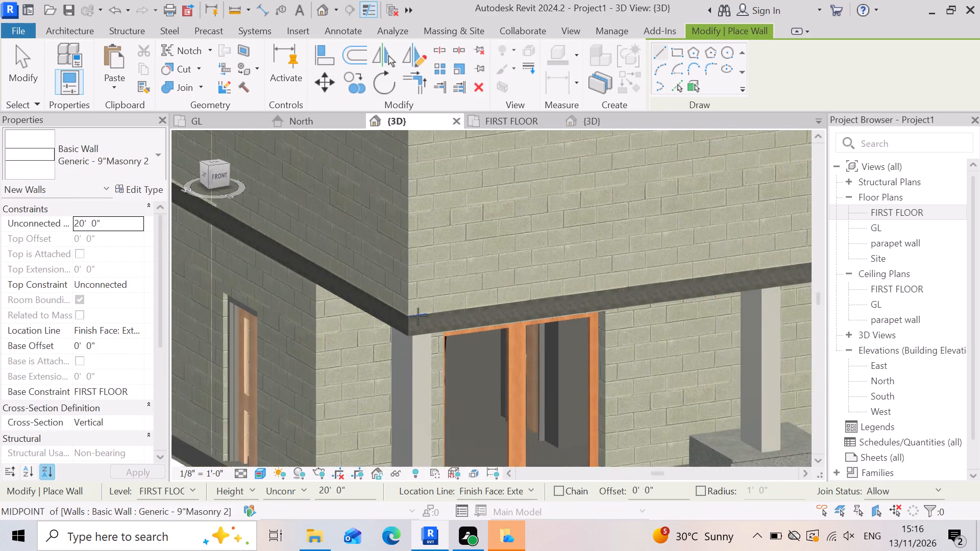
scroll(418, 316, "down", 4)
scroll(568, 339, "up", 10)
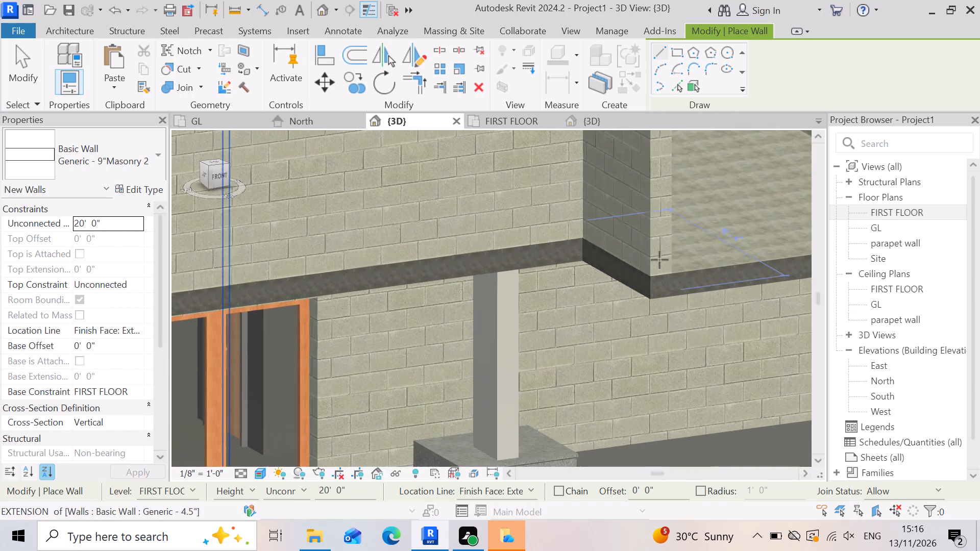
scroll(659, 260, "up", 3)
scroll(469, 338, "down", 4)
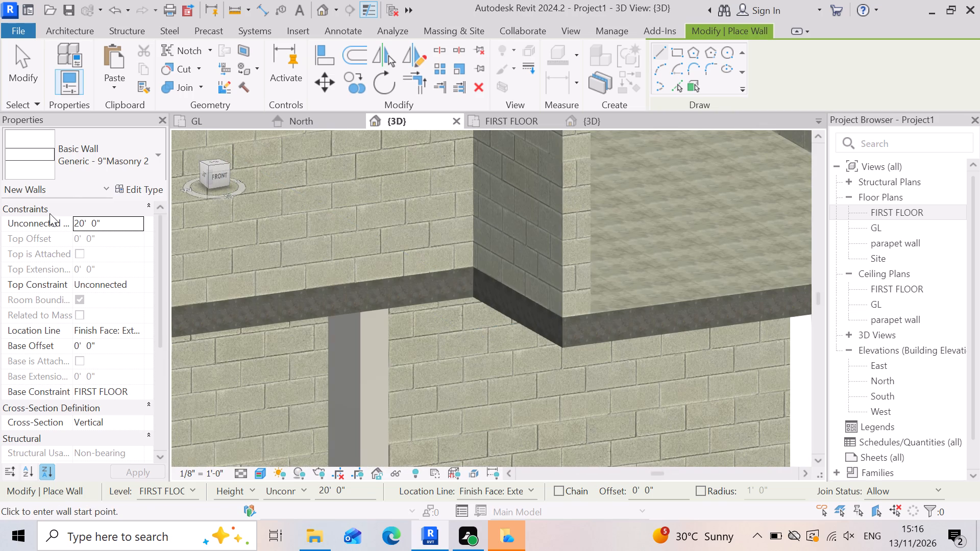
left_click(510, 124)
scroll(556, 314, "down", 5)
scroll(651, 373, "up", 2)
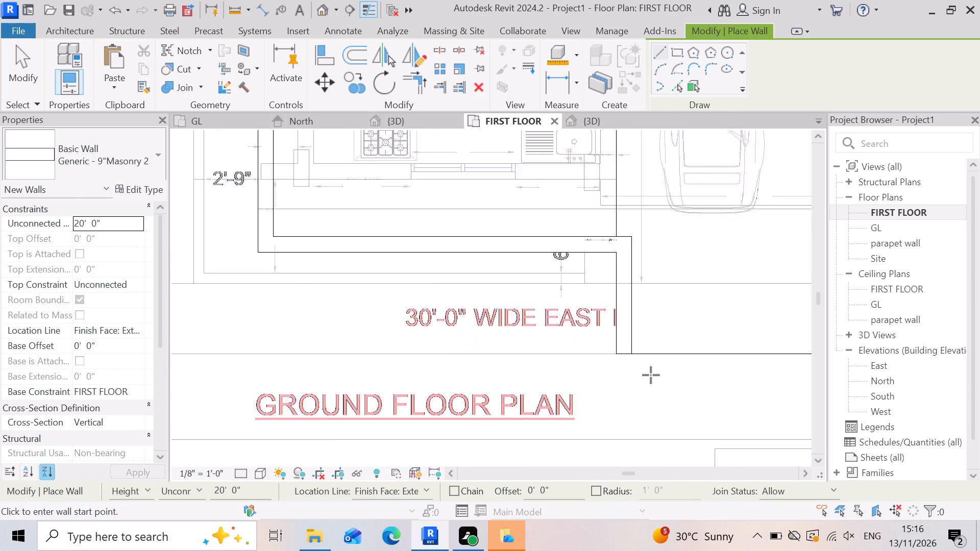
scroll(651, 375, "up", 7)
left_click(609, 318)
scroll(481, 404, "down", 3)
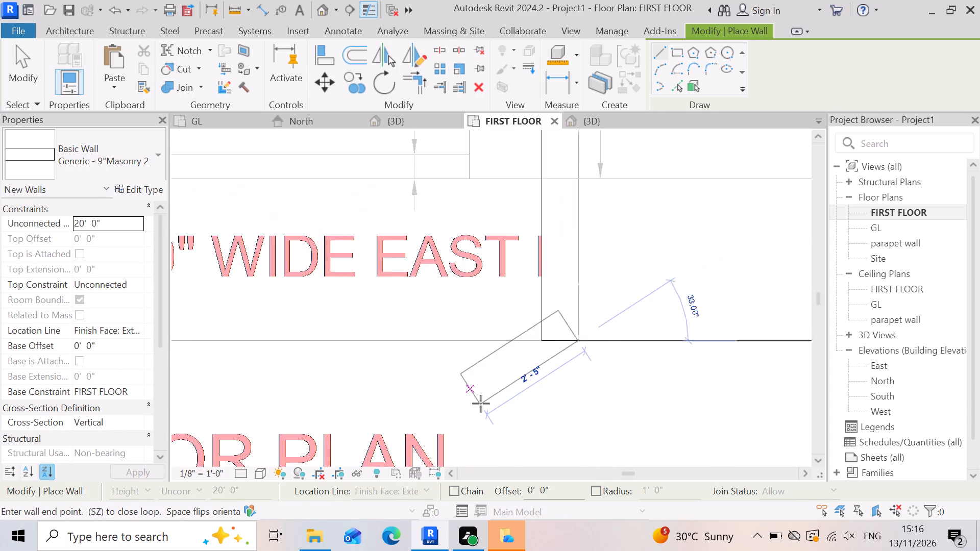
scroll(481, 404, "down", 6)
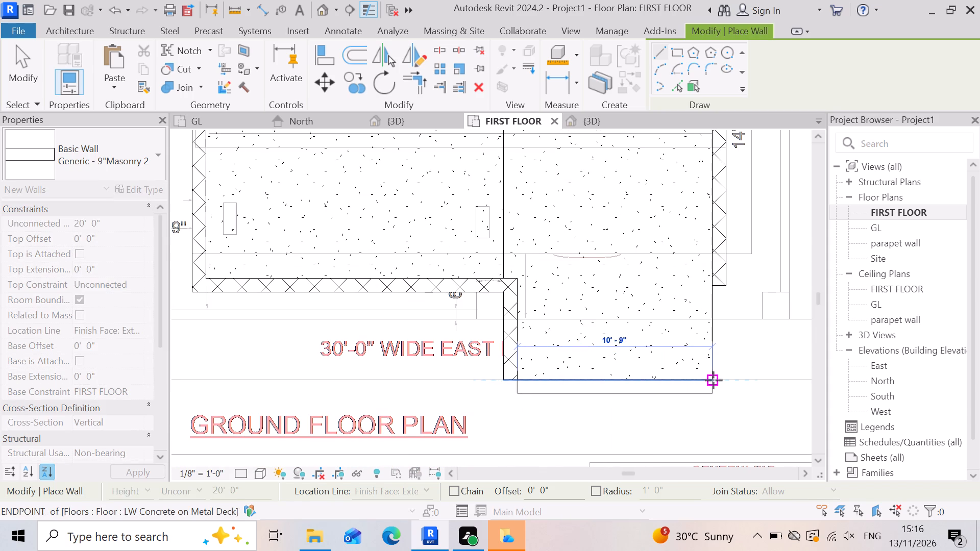
scroll(714, 380, "up", 3)
key("space")
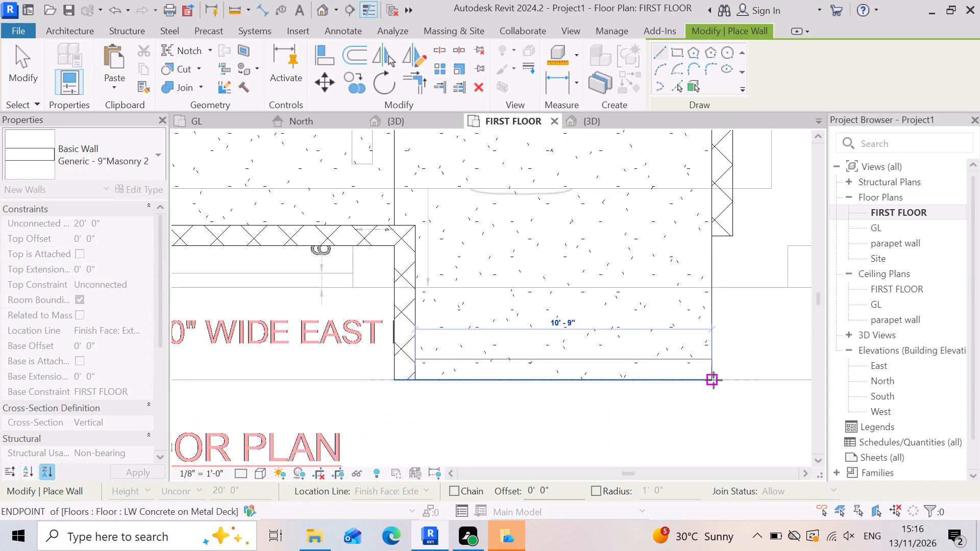
scroll(714, 380, "up", 5)
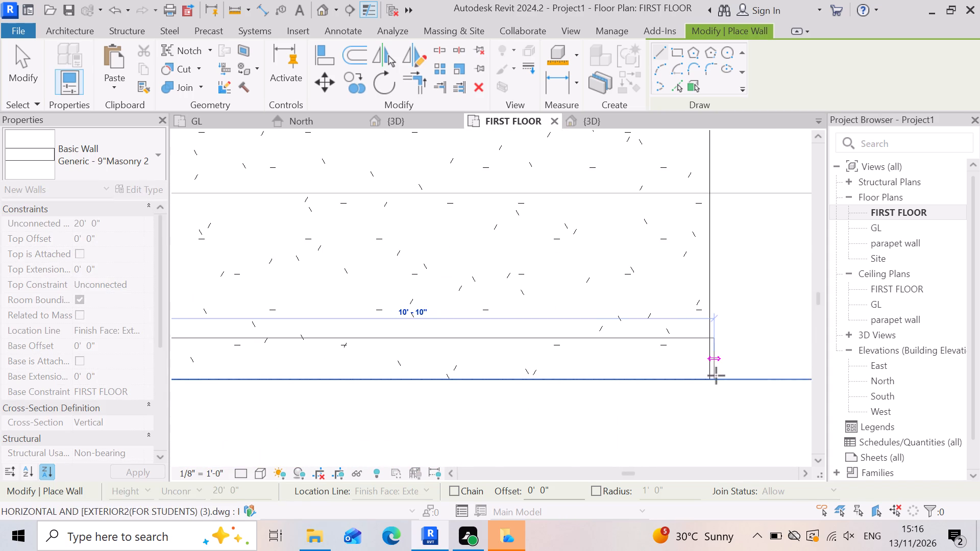
left_click(714, 380)
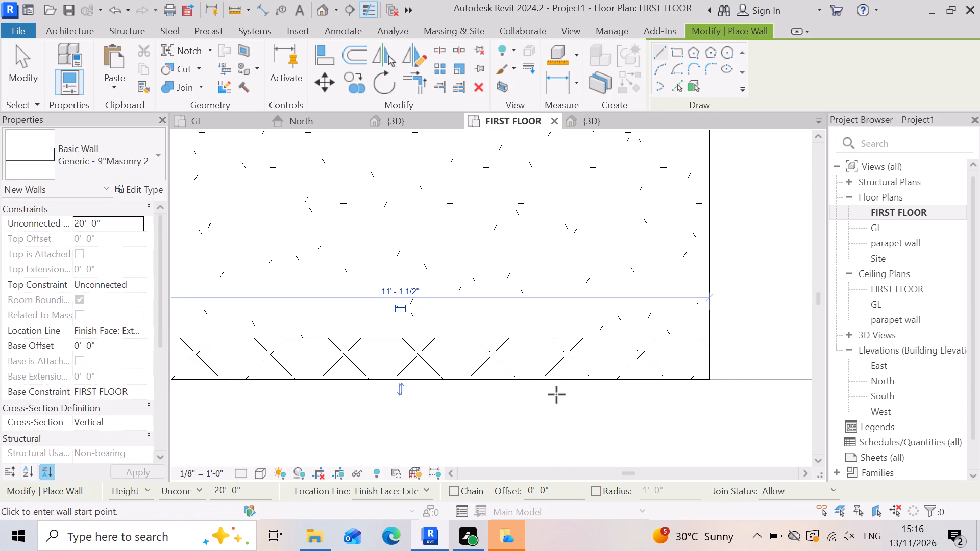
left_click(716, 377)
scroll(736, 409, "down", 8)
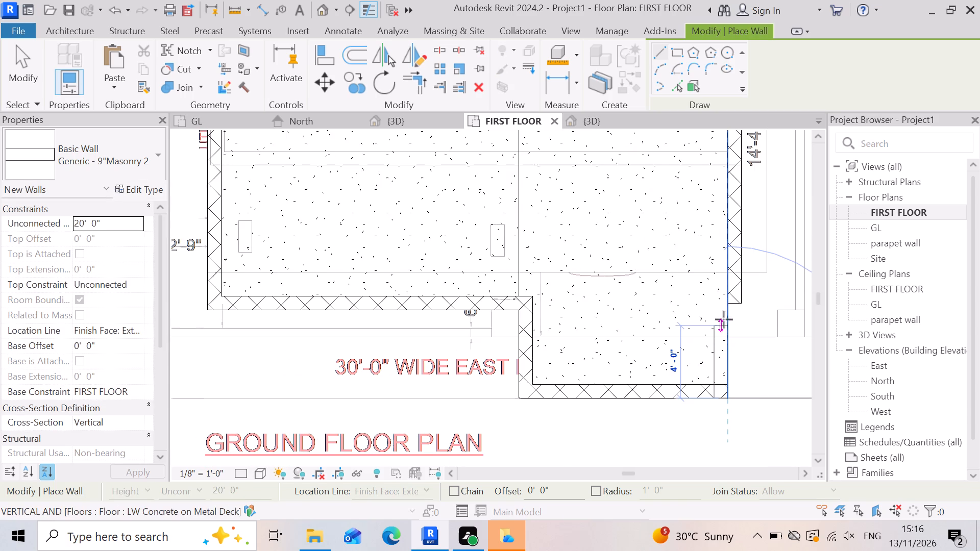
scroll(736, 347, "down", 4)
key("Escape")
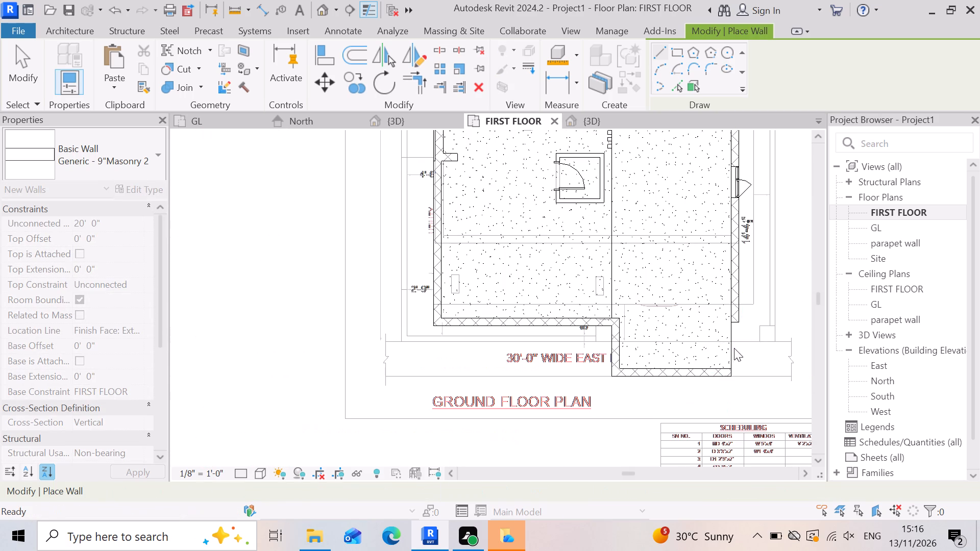
Draw a 20' high 9" masonry return wall, about 5'-2 1/2" long, inside the projecting slab's opposite side edge, from the side wall's end to the front corner.
scroll(746, 338, "up", 6)
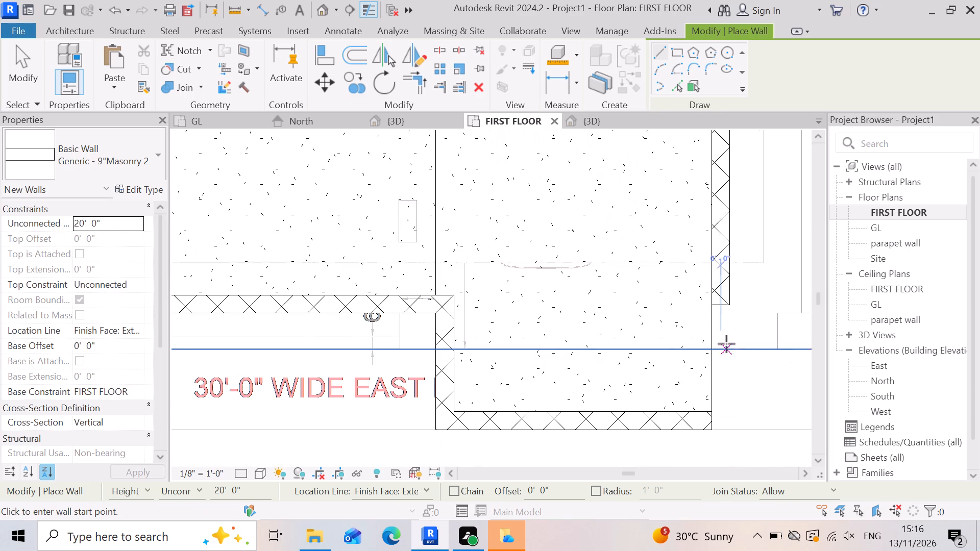
left_click(714, 308)
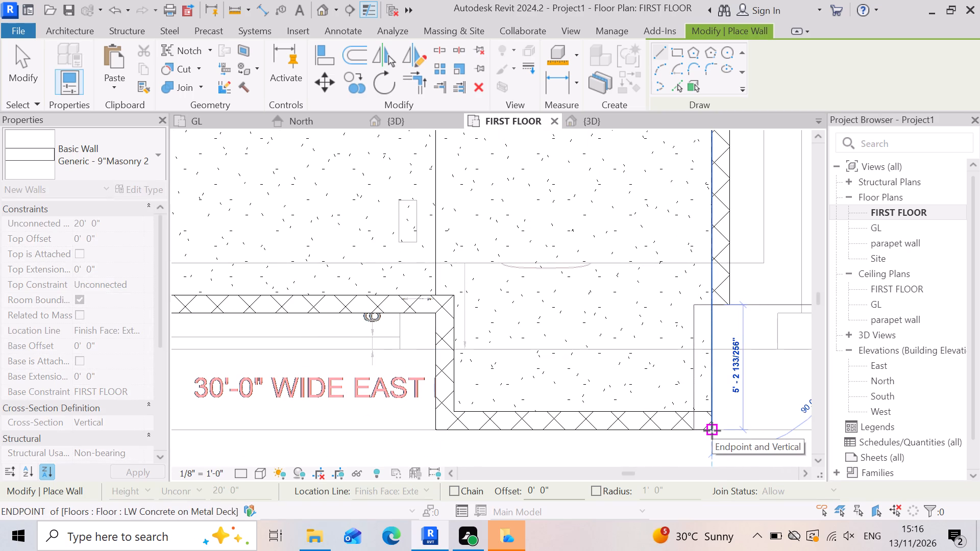
left_click(711, 431)
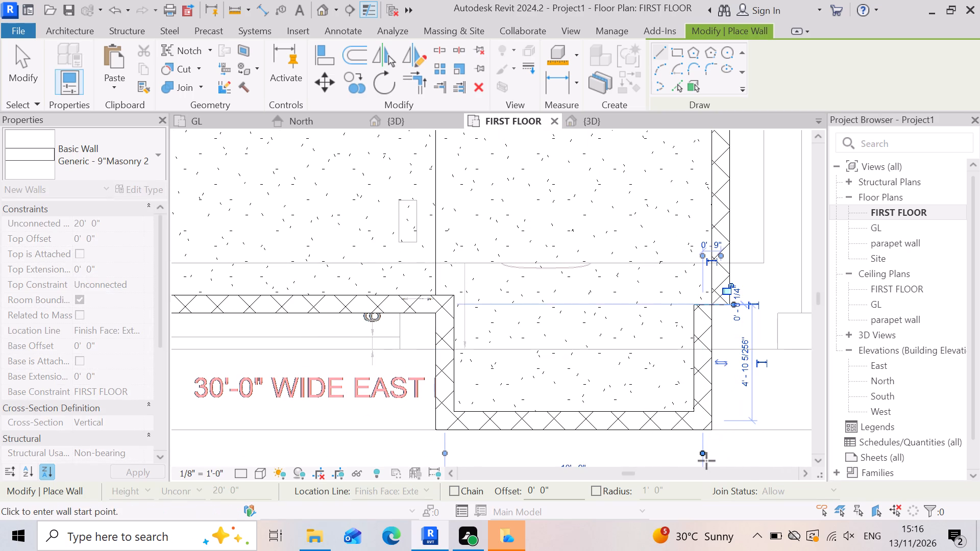
key("Escape")
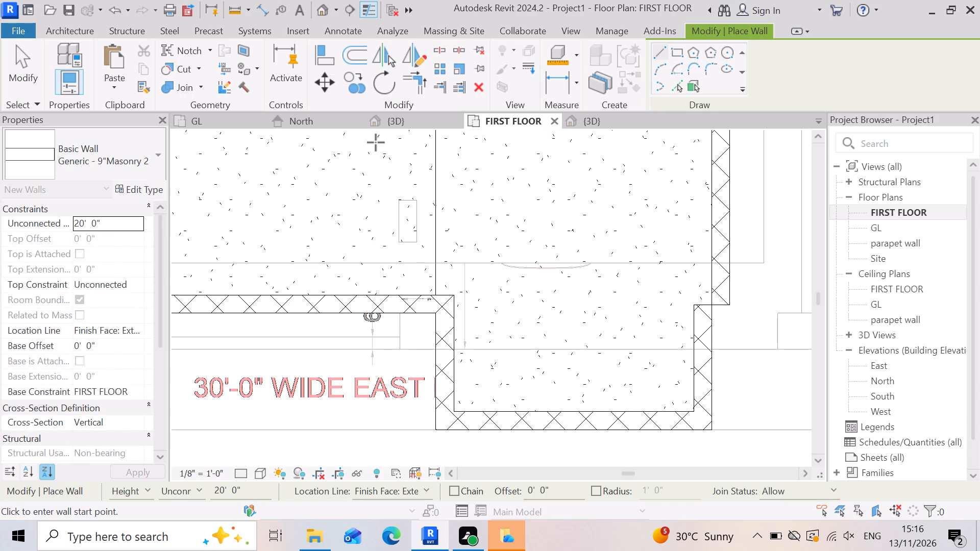
Examine in 3D how the new first-floor front and return walls sit on the projecting slab's edges, from the front and right sides.
left_click(425, 118)
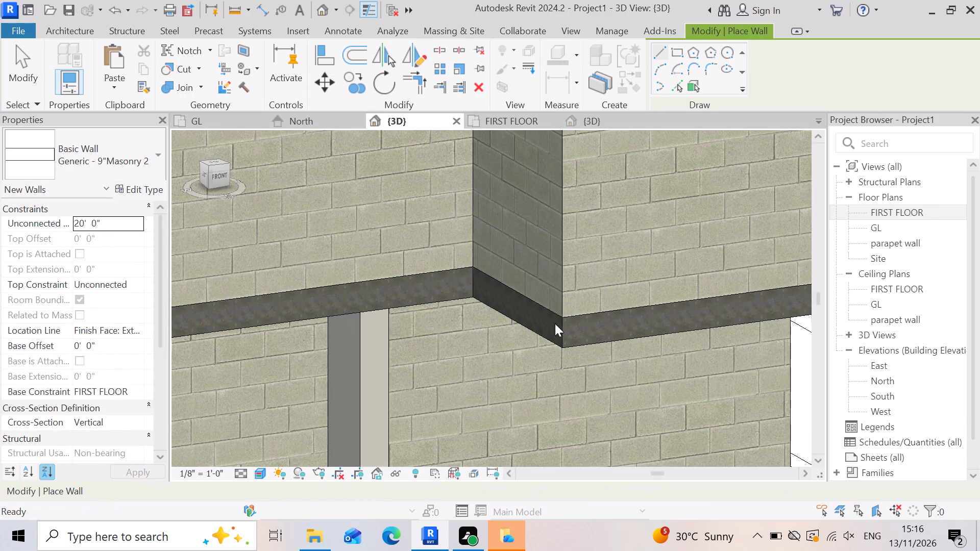
scroll(435, 286, "down", 6)
scroll(643, 250, "up", 3)
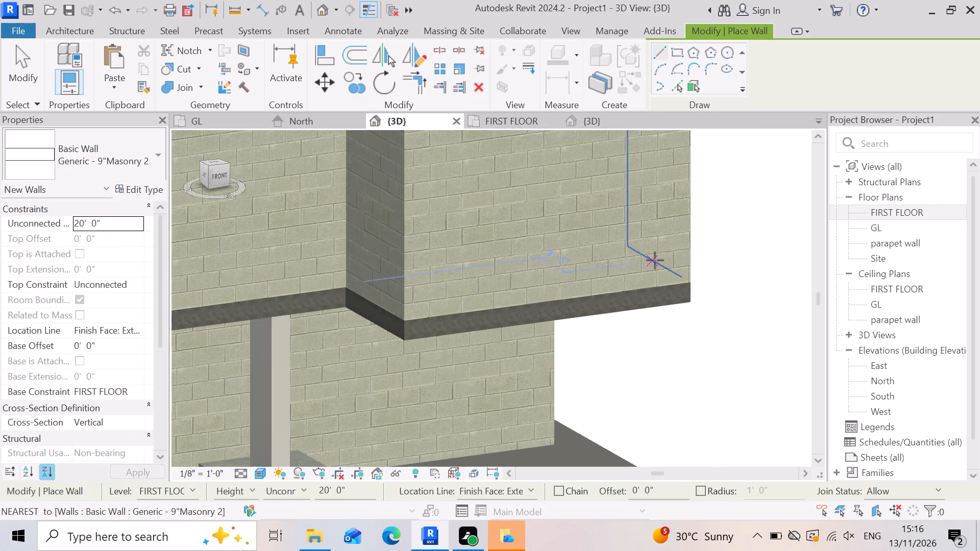
scroll(697, 283, "down", 1)
right_click_drag(716, 350, 666, 371, "shift")
middle_click_drag(698, 357, 666, 371, "shift")
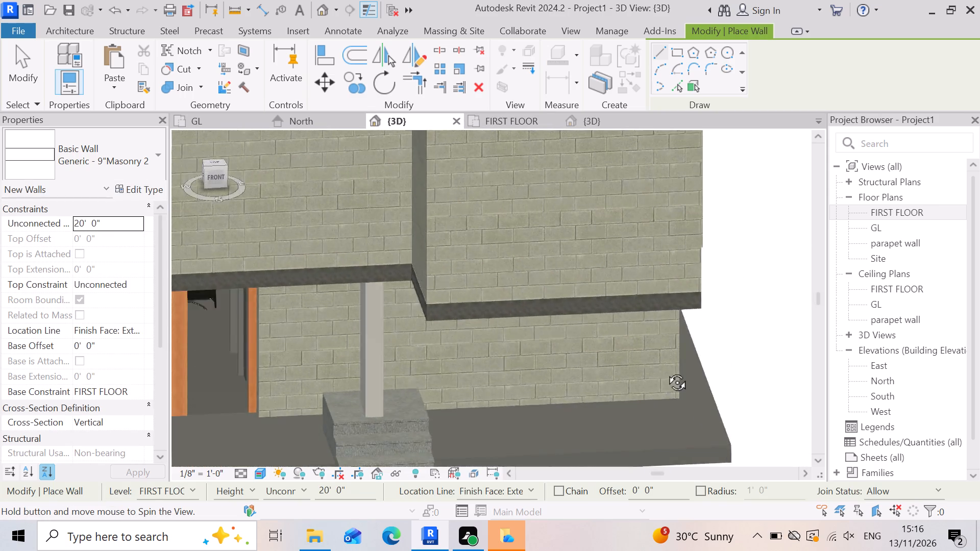
middle_click_drag(666, 371, 571, 381, "shift")
right_click_drag(666, 371, 552, 380, "shift")
middle_click_drag(569, 381, 552, 380, "shift")
scroll(662, 358, "up", 2)
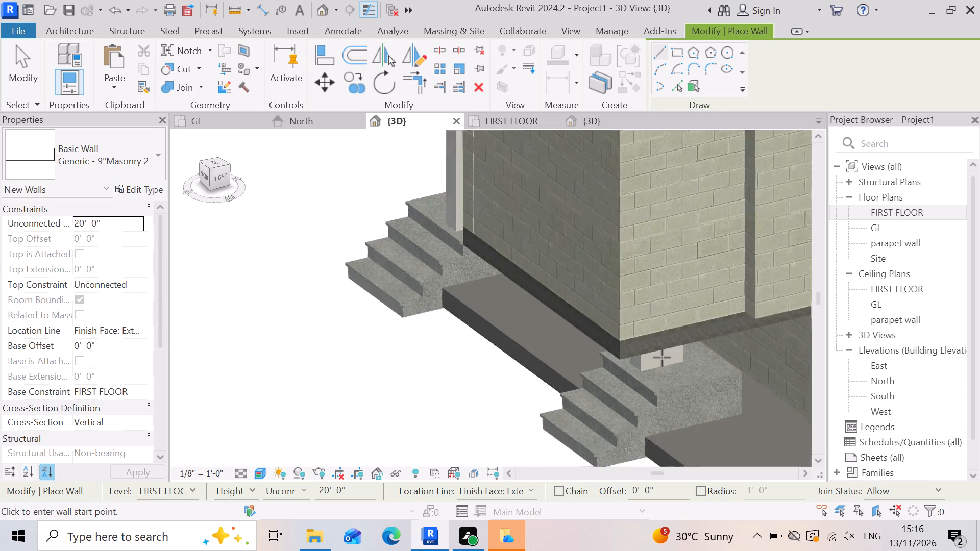
scroll(662, 358, "up", 3)
scroll(499, 346, "down", 10)
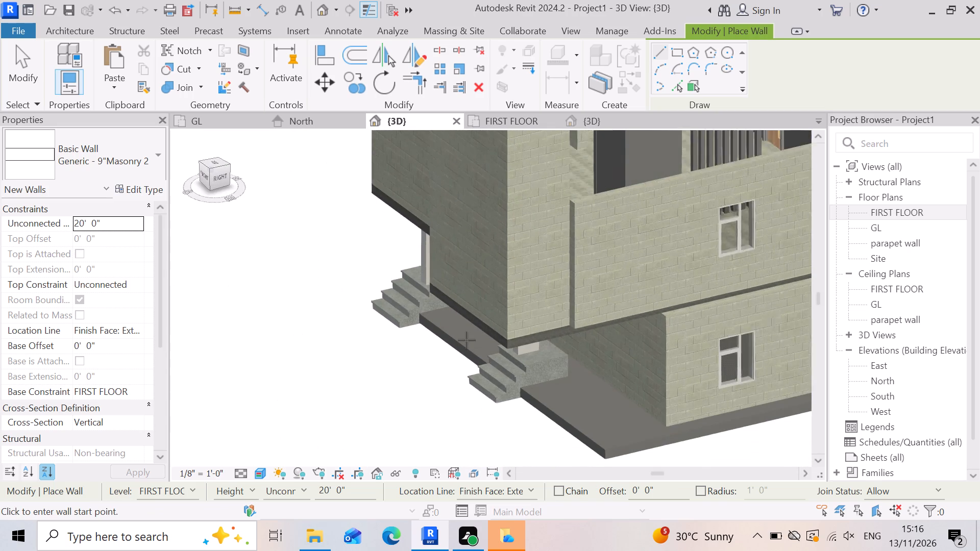
key("Escape")
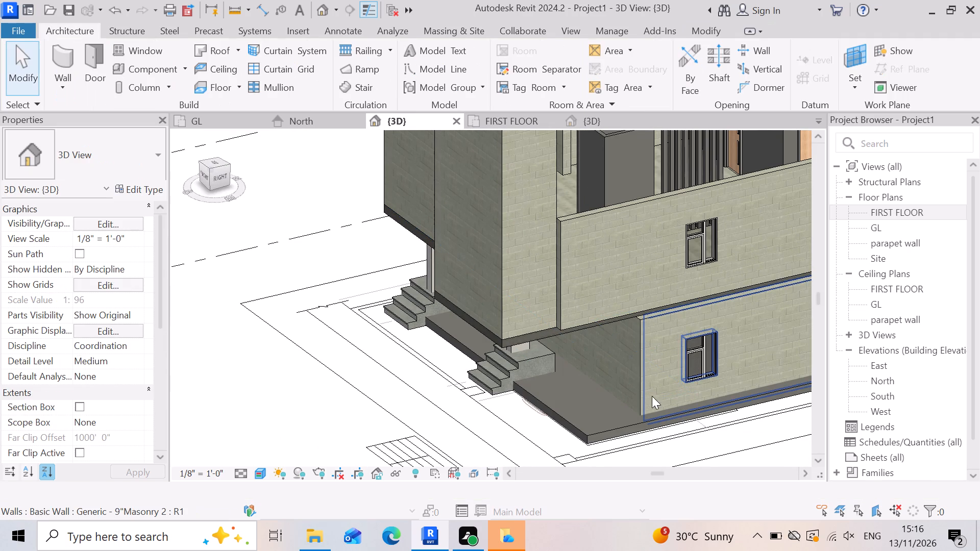
Select the first-floor right side wall with the window for checking at its junction with the new return wall.
left_click(611, 267)
scroll(603, 366, "up", 3)
scroll(545, 313, "up", 3)
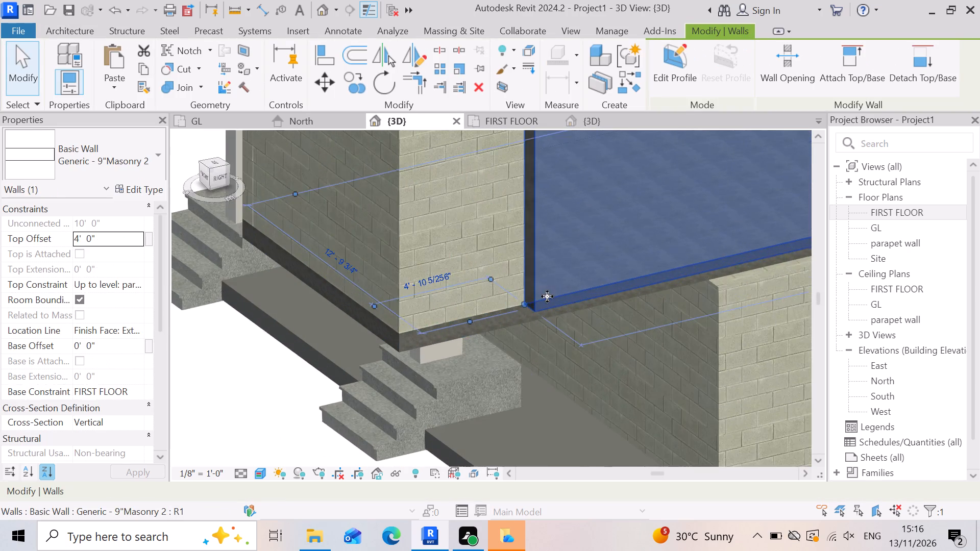
scroll(547, 296, "up", 3)
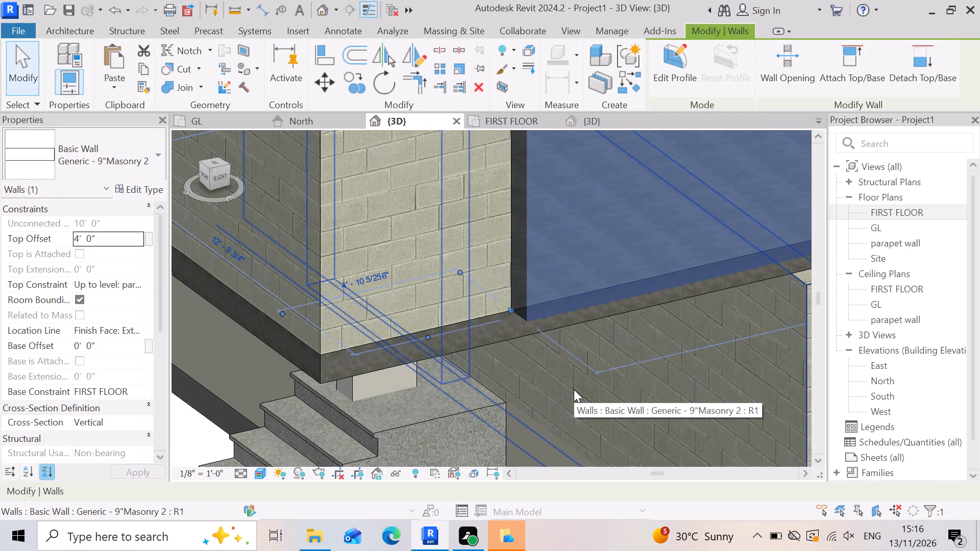
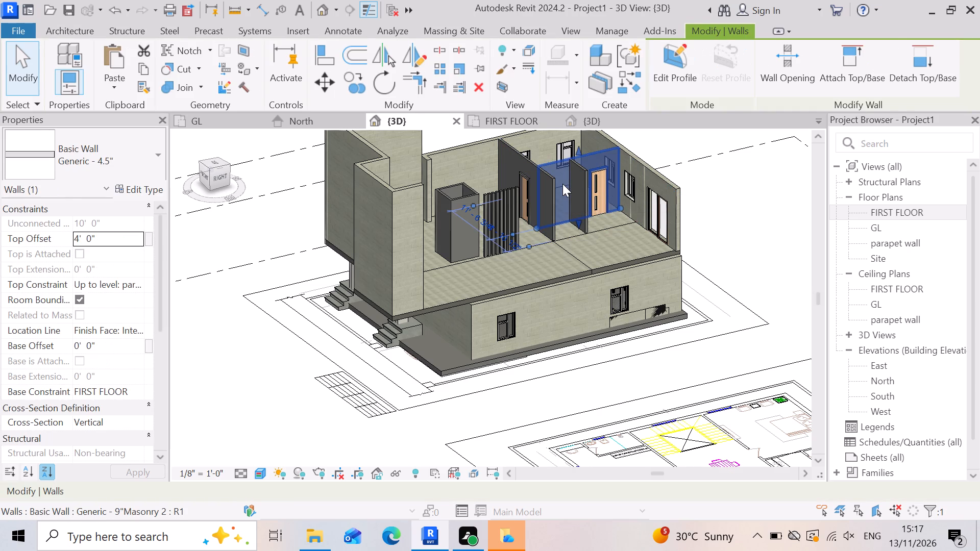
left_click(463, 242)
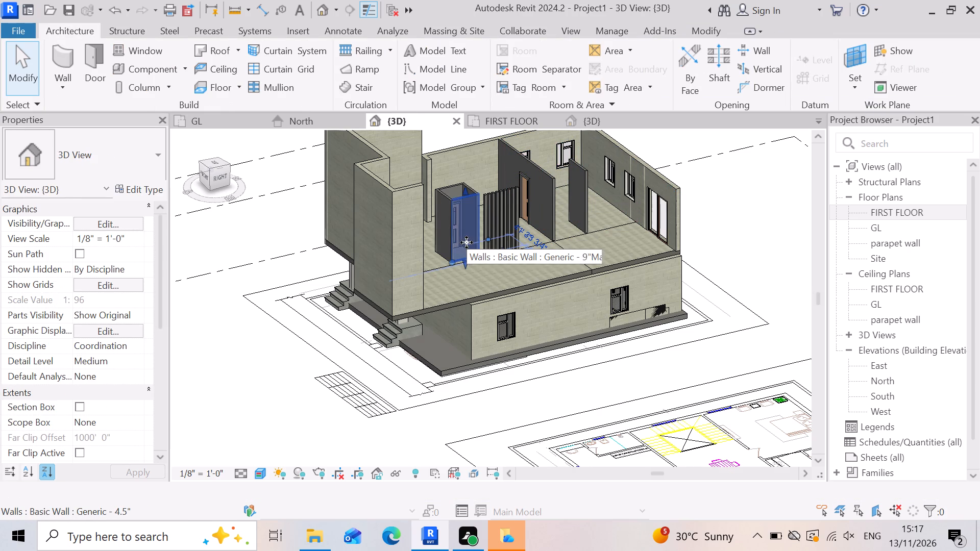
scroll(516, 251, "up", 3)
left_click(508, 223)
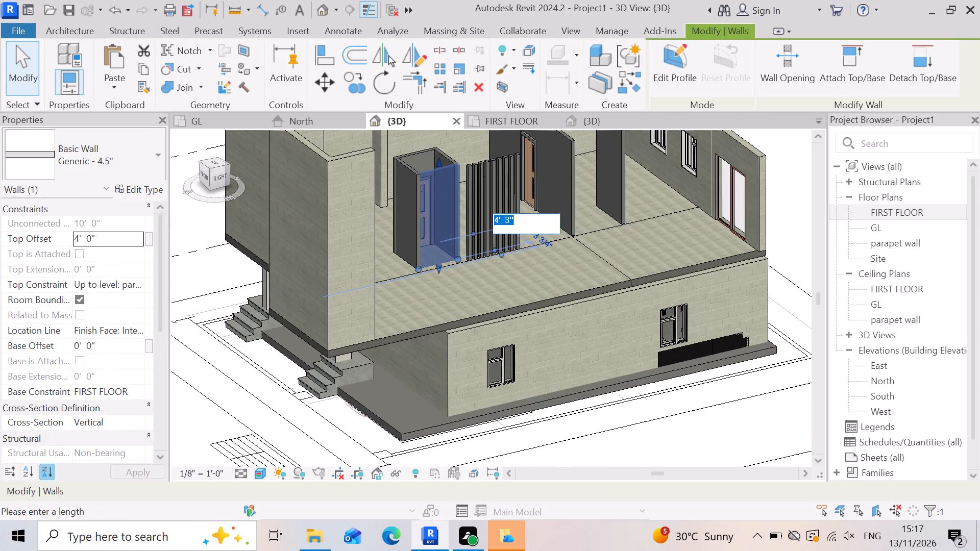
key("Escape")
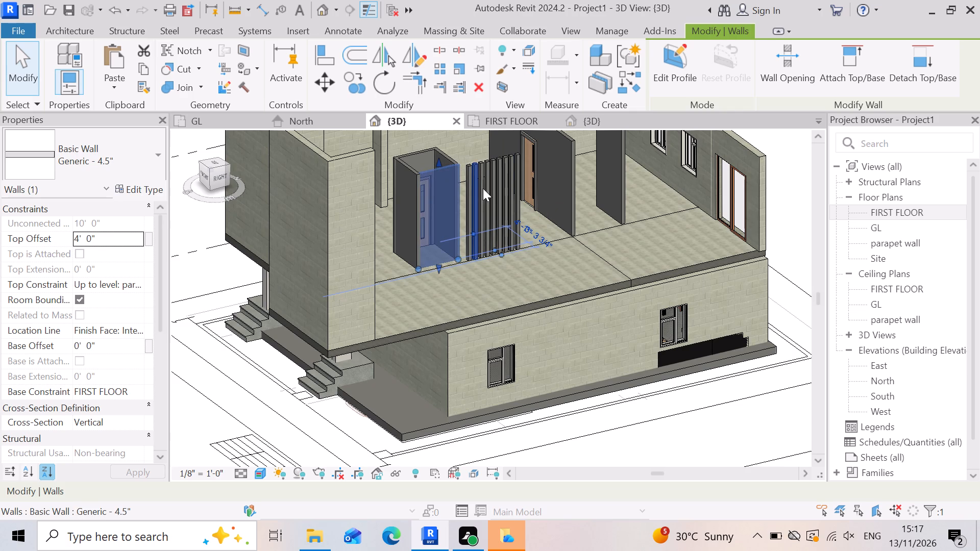
Delete the second 4.5" wall strip from the box-shaped enclosure in the first-floor row of thin vertical strips.
left_click(483, 188)
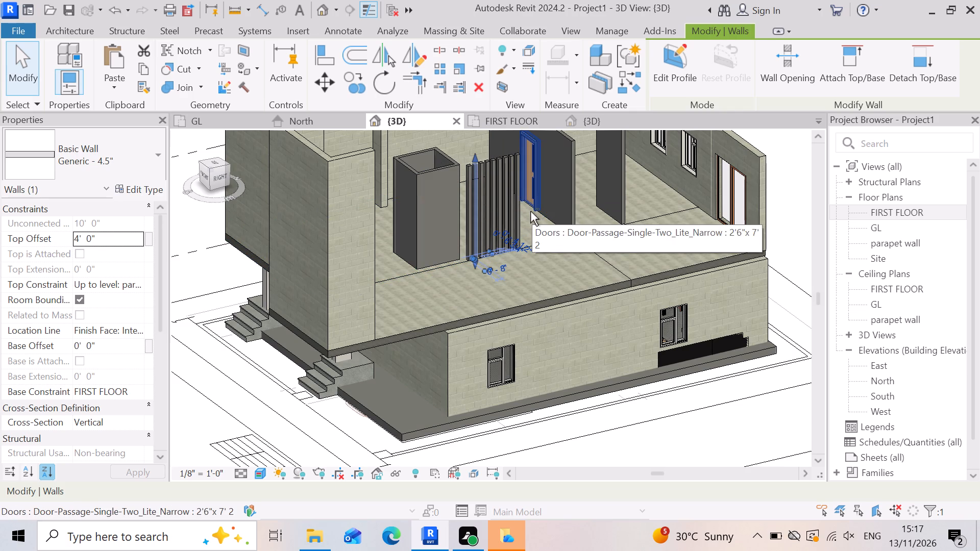
left_click_drag(514, 212, 483, 224, "shift")
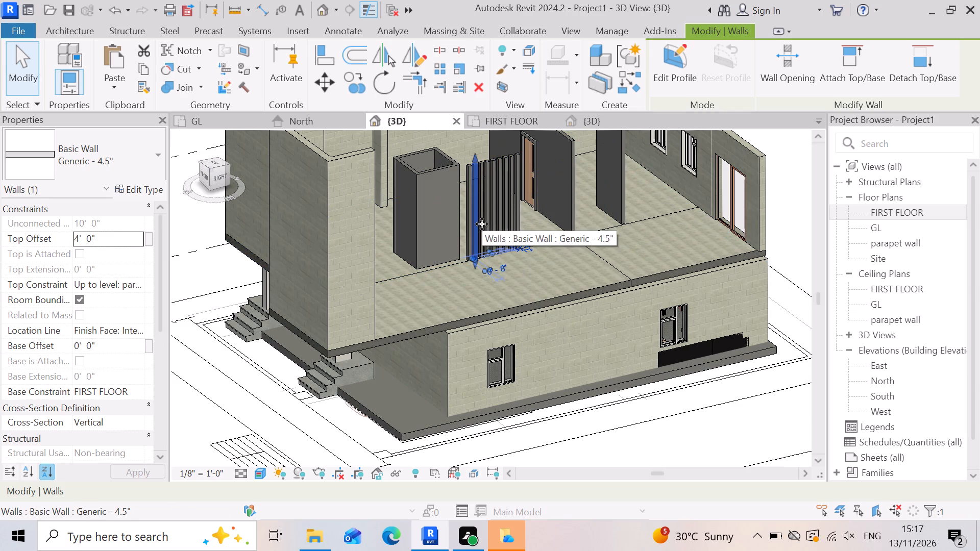
key("Delete")
Select together the remaining 4.5" wall strips in the first-floor row beside the box-shaped enclosure.
scroll(507, 180, "up", 7)
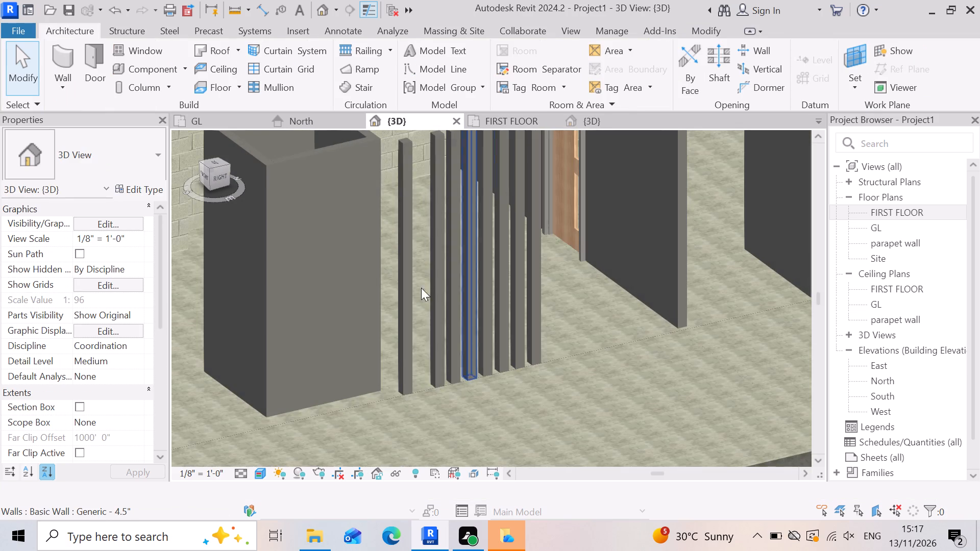
left_click(406, 327, "ctrl")
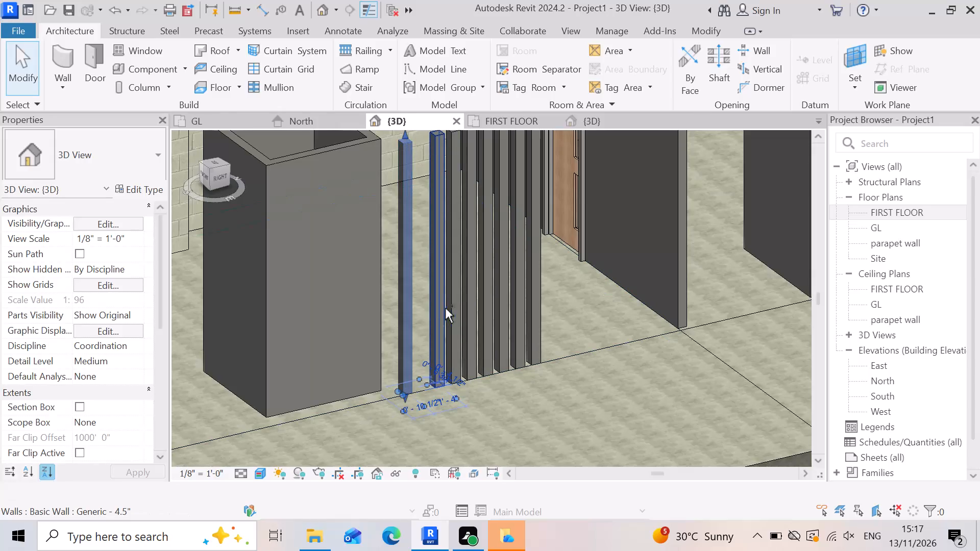
left_click(431, 311, "ctrl")
left_click(455, 314, "ctrl")
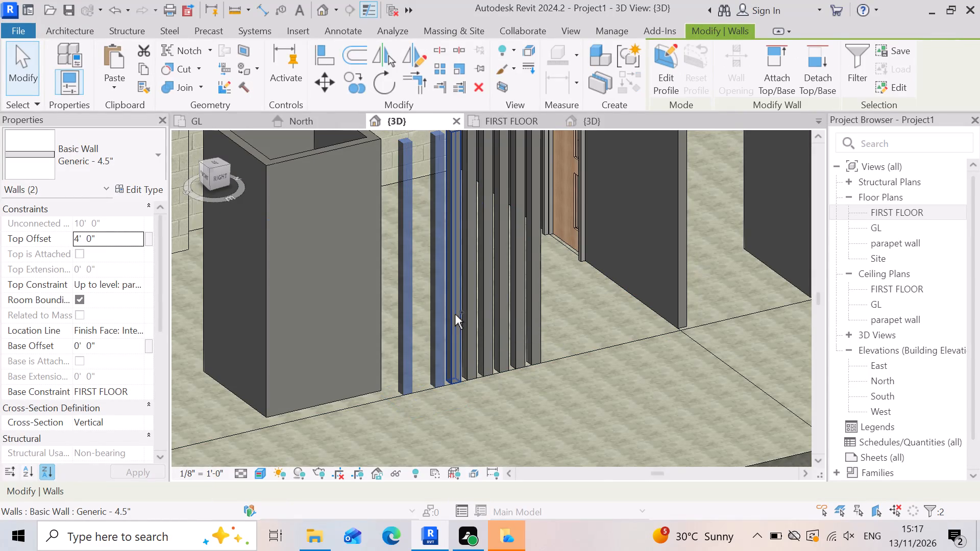
left_click(472, 311, "ctrl")
left_click(486, 307, "ctrl")
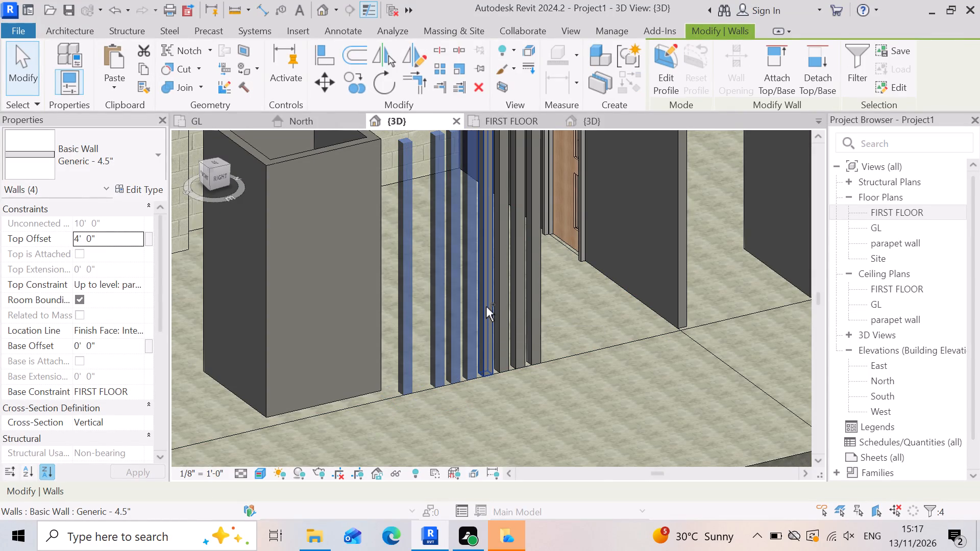
left_click(500, 305, "ctrl")
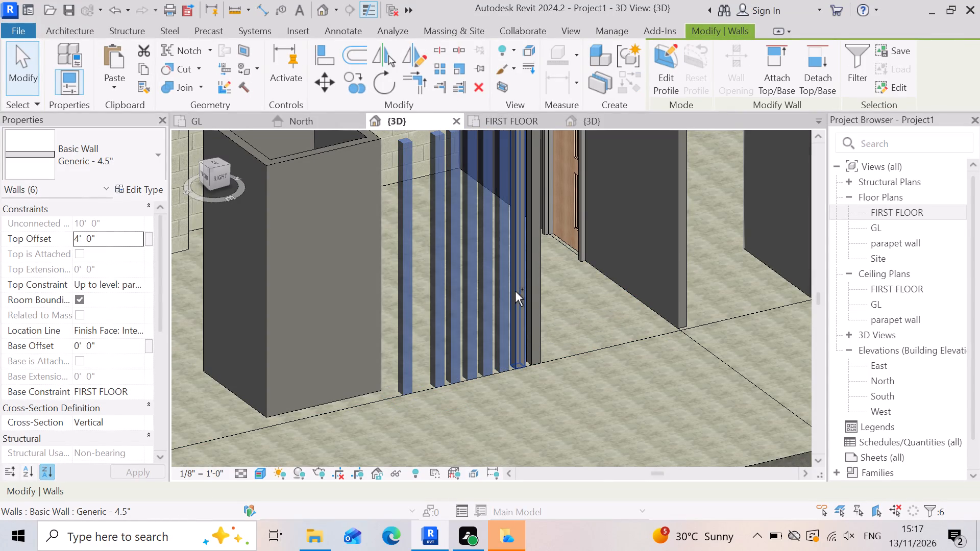
left_click(515, 291, "ctrl")
left_click(530, 283, "ctrl")
left_click(535, 273, "ctrl")
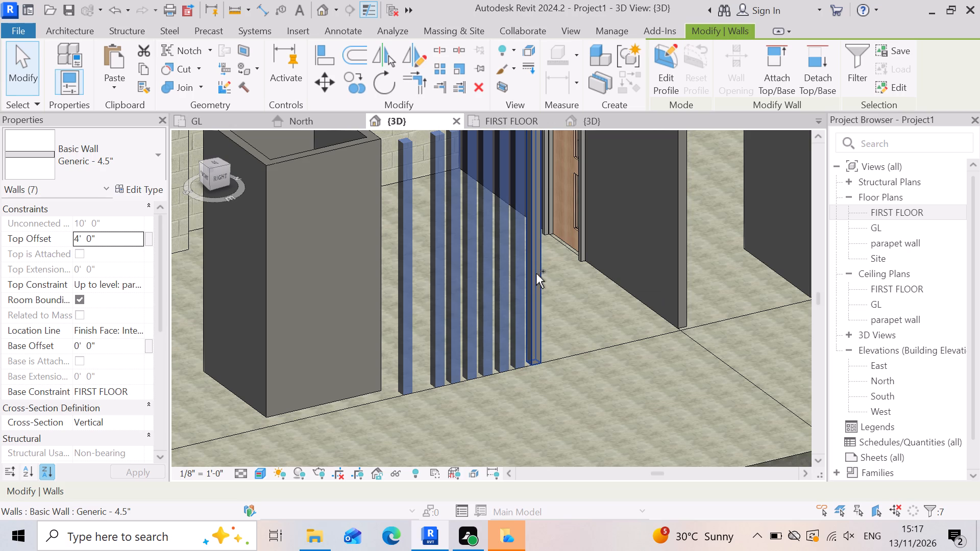
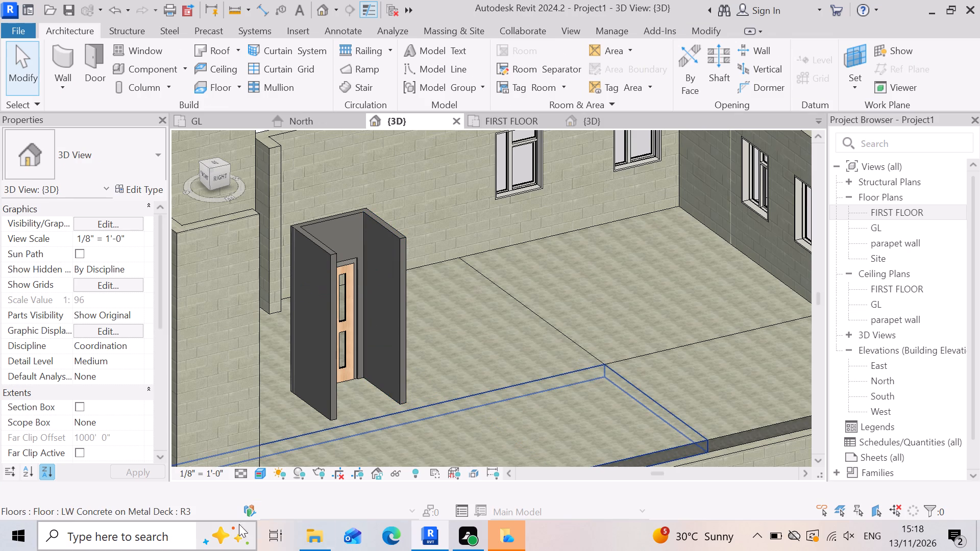
Delete the three 4.5" walls of the first-floor enclosure around the wooden door.
scroll(298, 502, "up", 1)
scroll(314, 322, "up", 3)
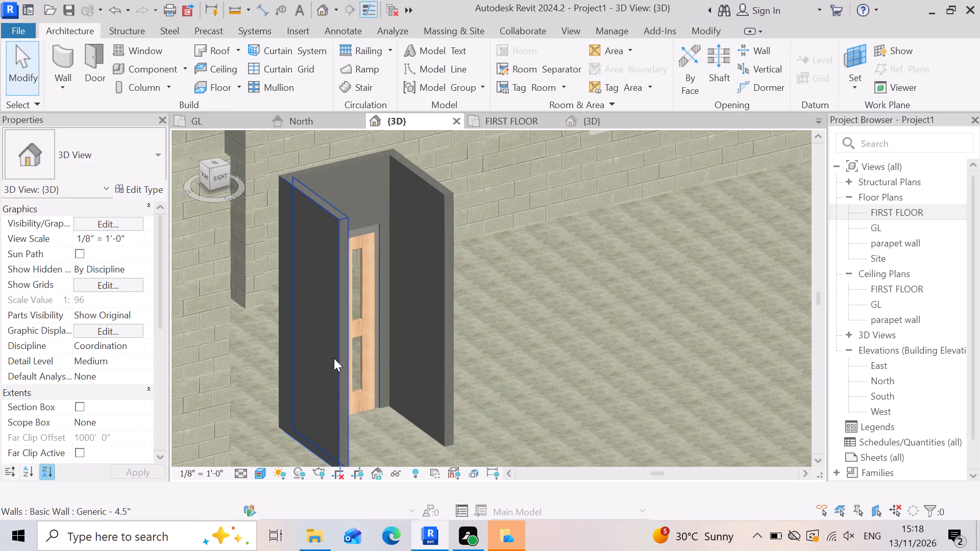
left_click(338, 353, "shift")
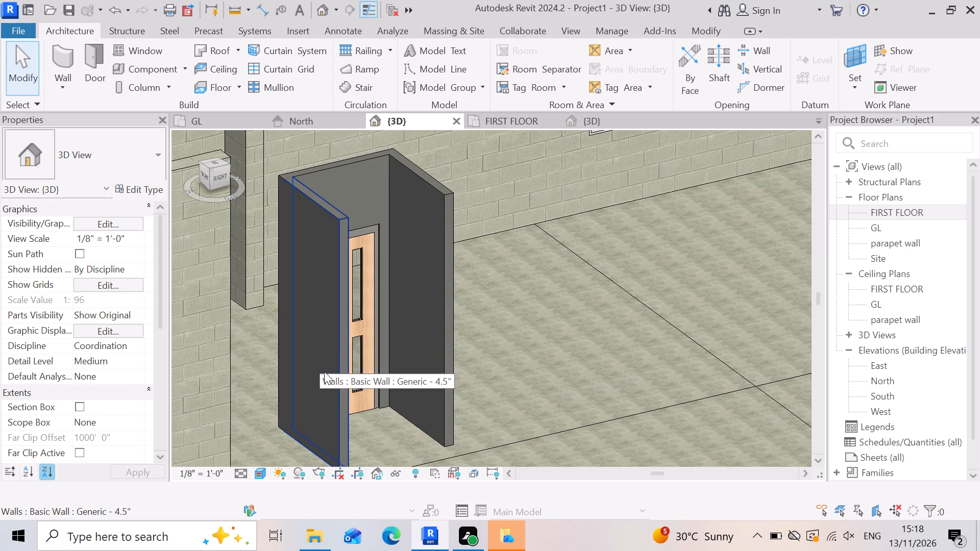
scroll(277, 422, "up", 3)
left_click(341, 358, "ctrl")
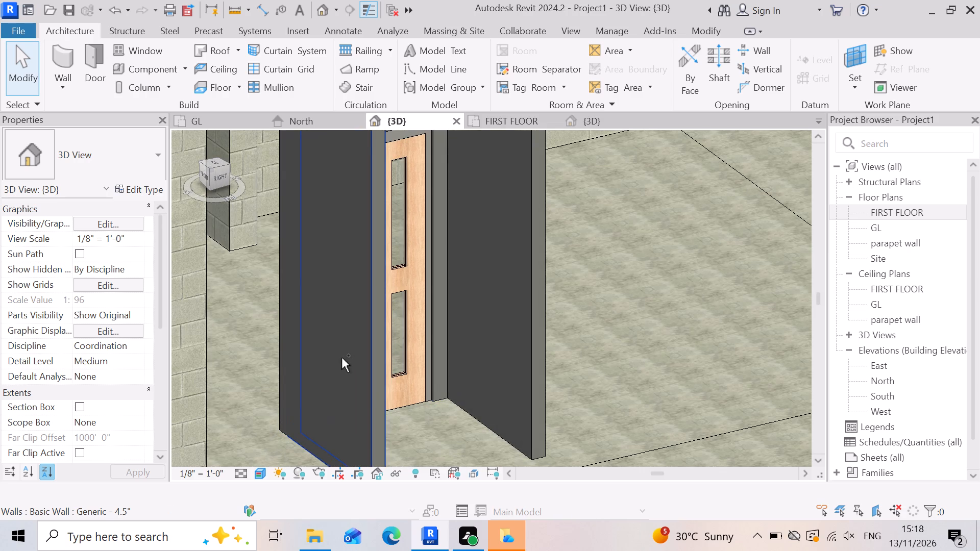
scroll(377, 375, "down", 4)
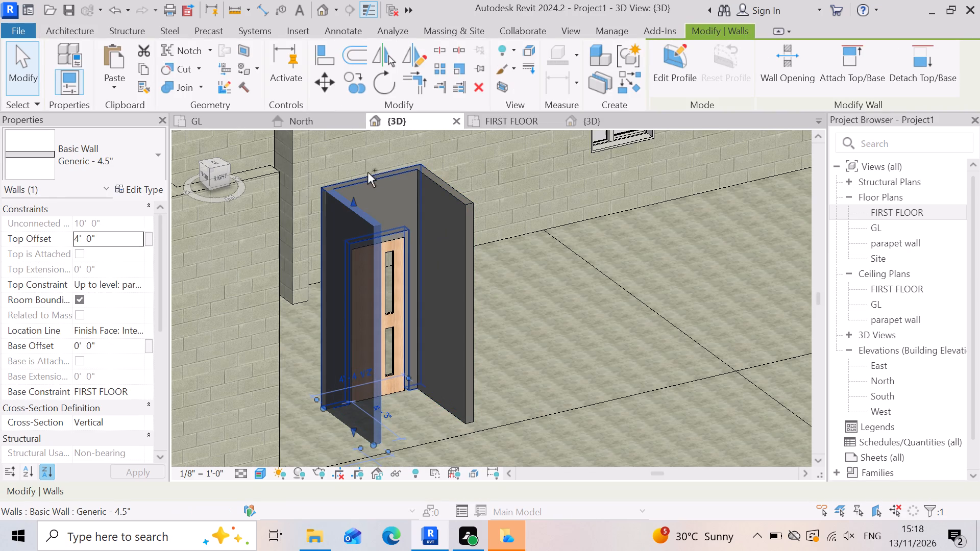
left_click(389, 176, "ctrl")
scroll(405, 228, "up", 4)
left_click(516, 320, "ctrl")
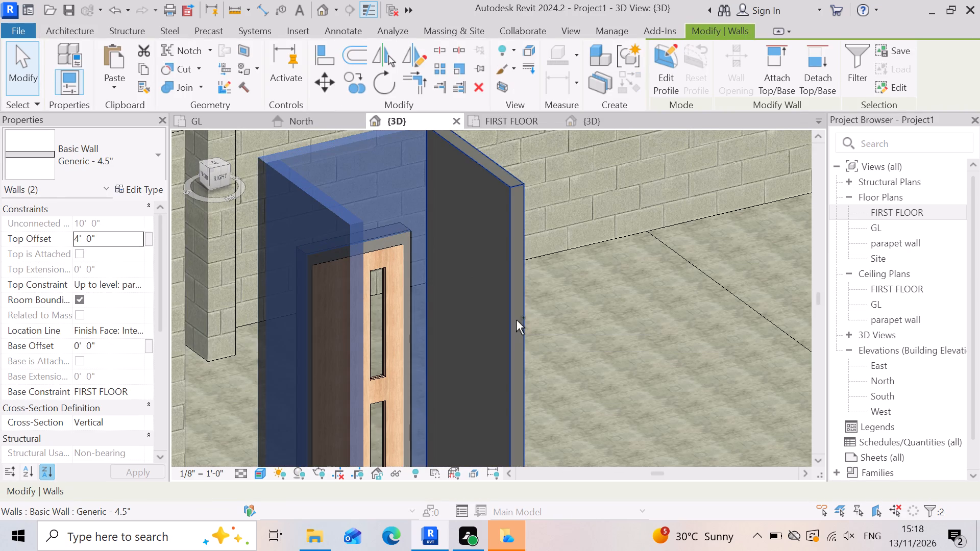
key("Delete")
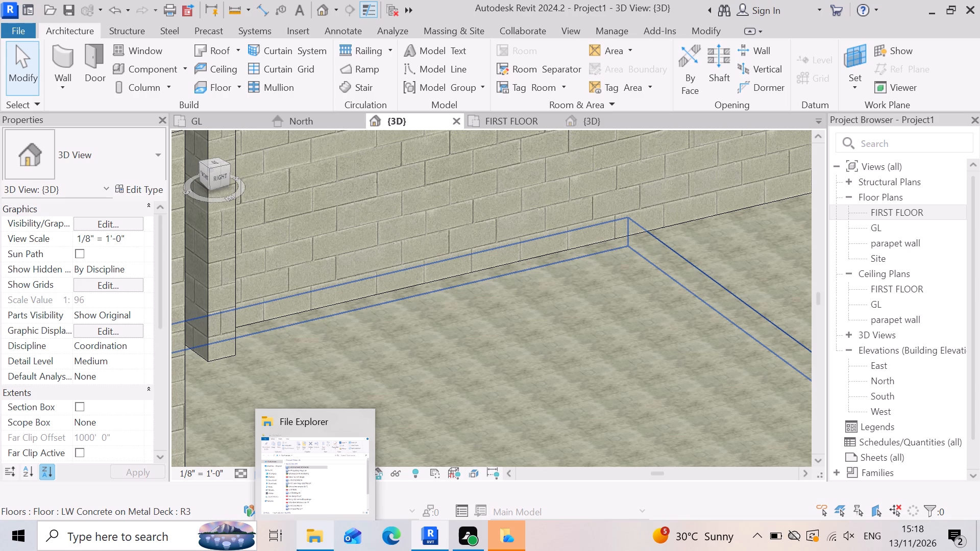
Examine the first-floor outer walls and the open slab edge in the 3D view.
scroll(471, 349, "down", 7)
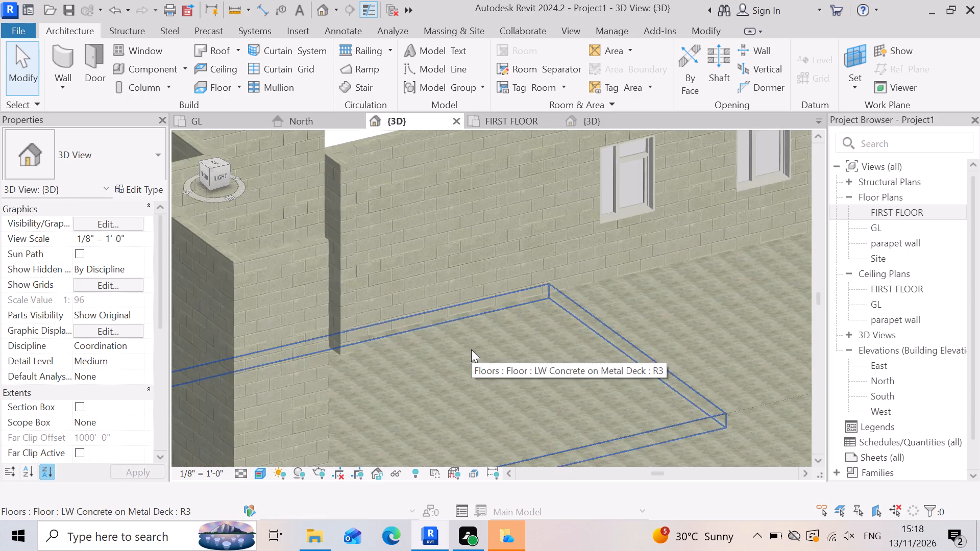
scroll(471, 349, "down", 1)
scroll(594, 277, "down", 5)
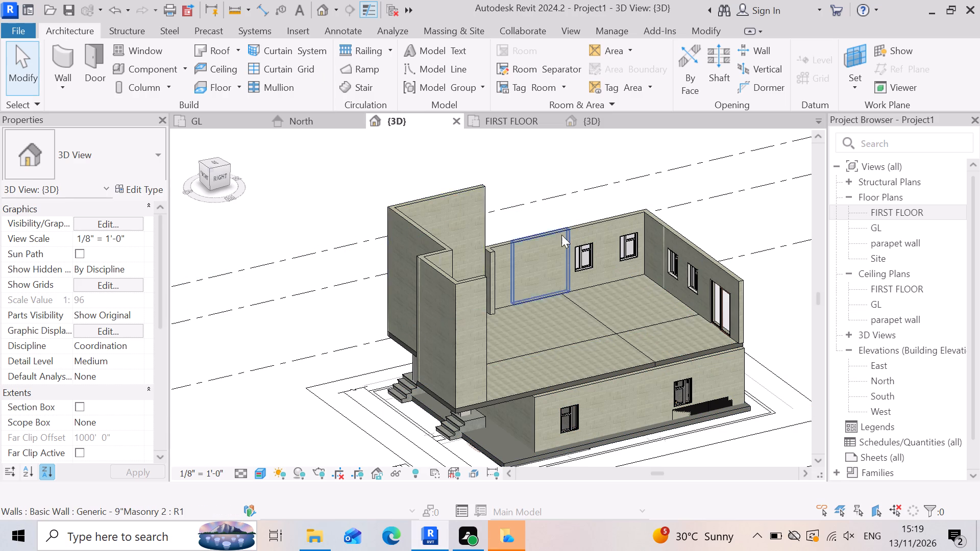
scroll(576, 231, "down", 2)
scroll(528, 274, "up", 2)
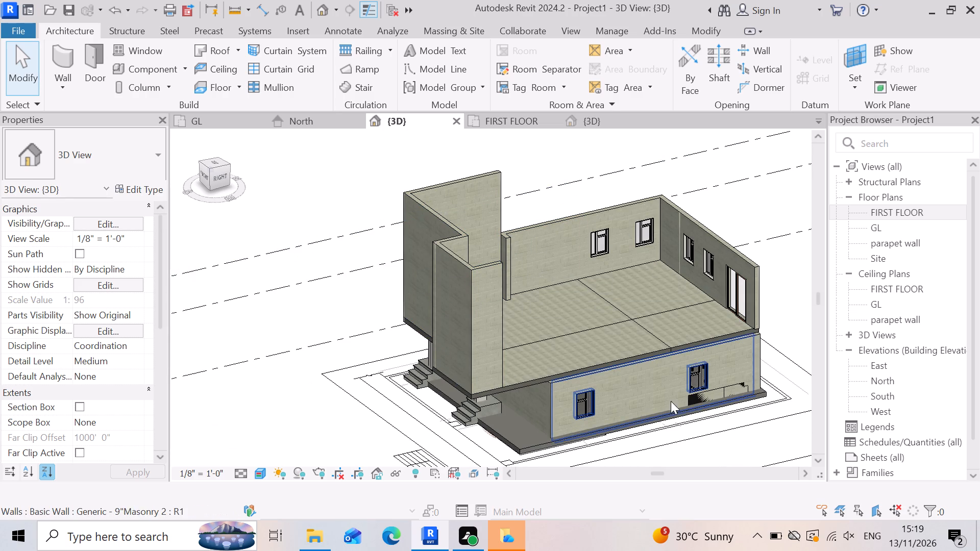
scroll(515, 438, "up", 1)
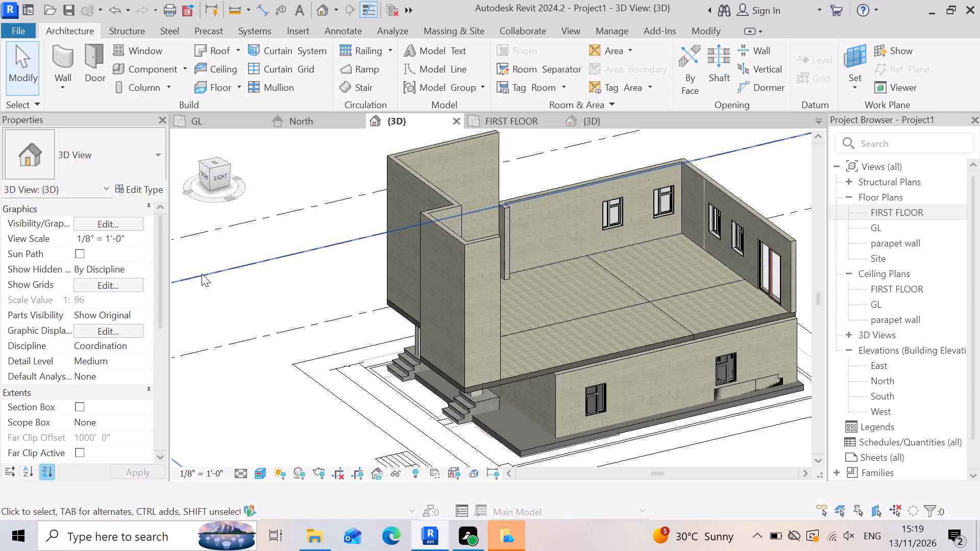
scroll(520, 383, "up", 2)
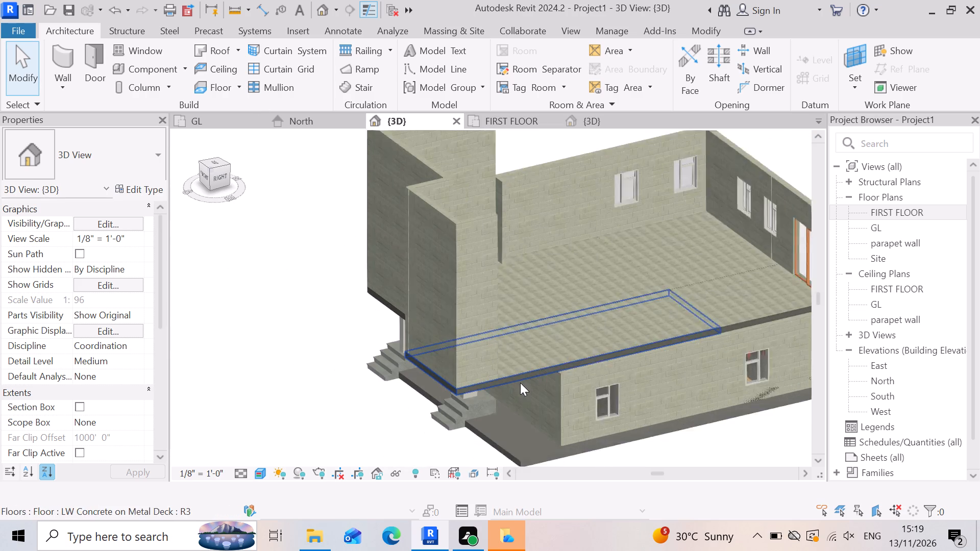
In the FIRST FLOOR plan, draw a Generic - 9"Masonry 2 wall along the open slab edge, from the projecting bay's short wall to the sliding-door wall's corner.
left_click(536, 123)
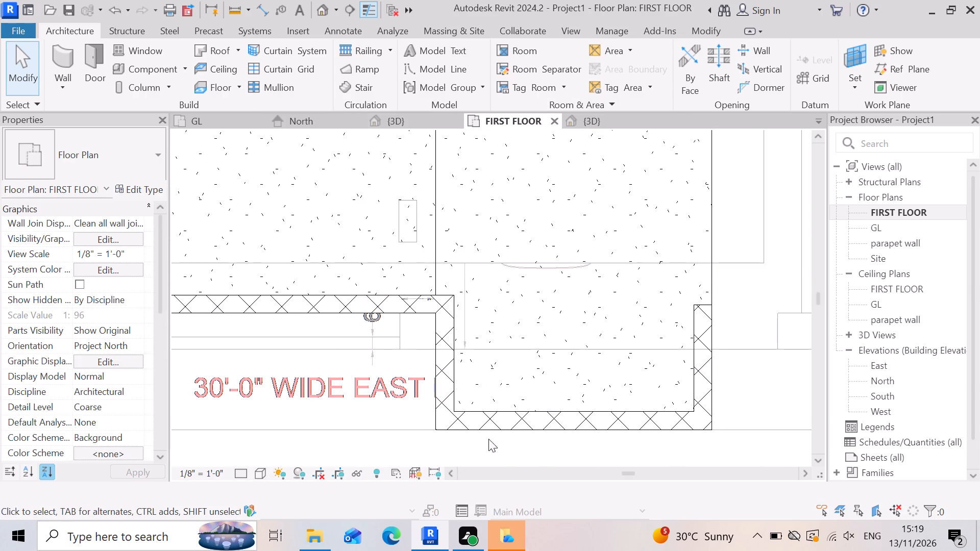
scroll(449, 429, "down", 2)
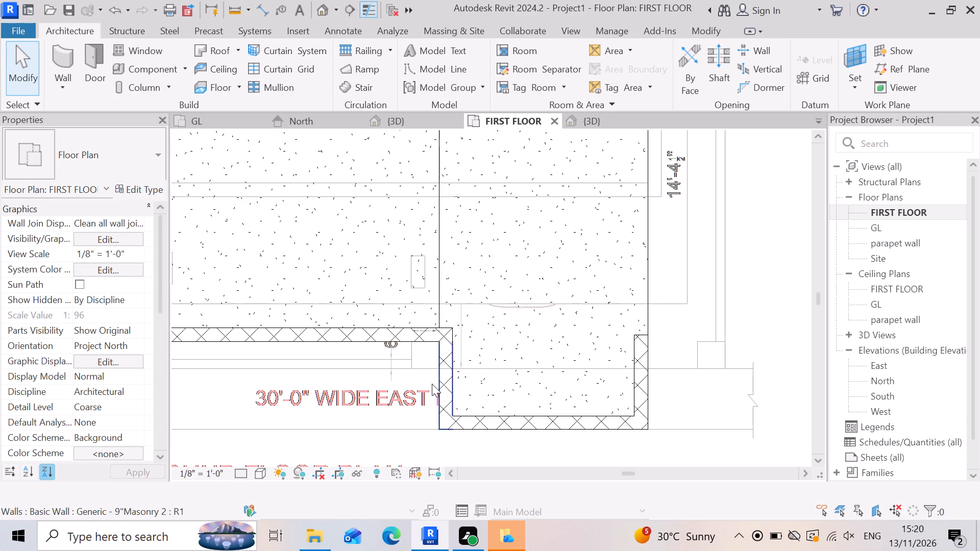
scroll(647, 398, "down", 5)
scroll(611, 280, "down", 4)
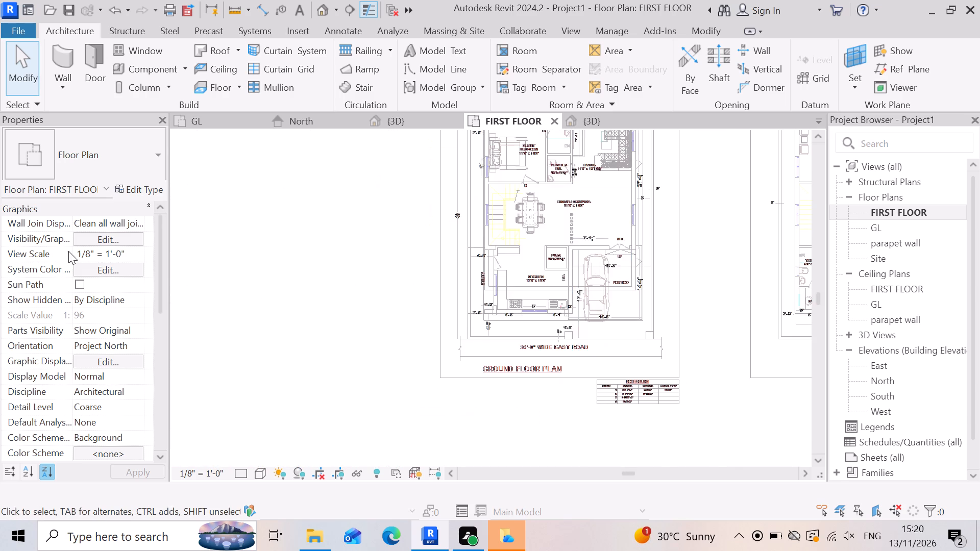
left_click(55, 61)
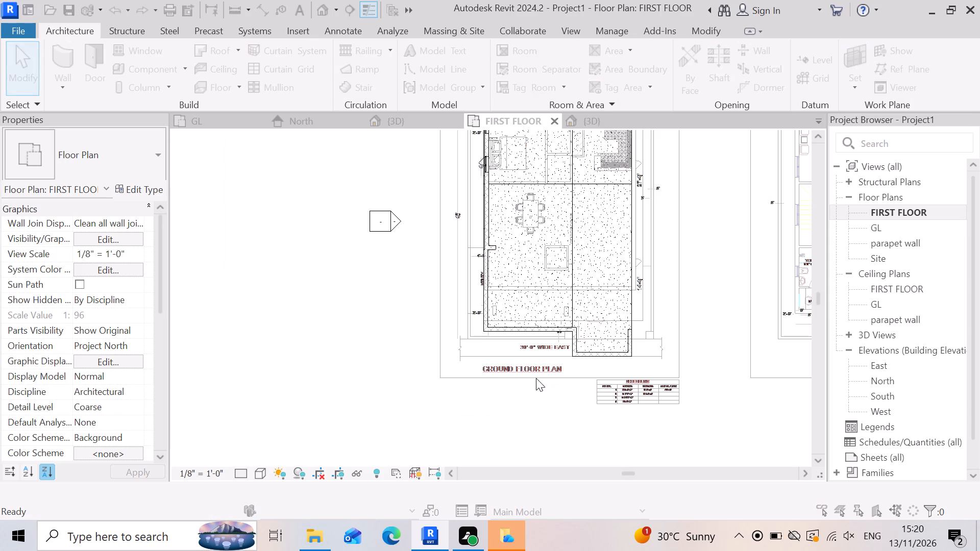
left_click(610, 129)
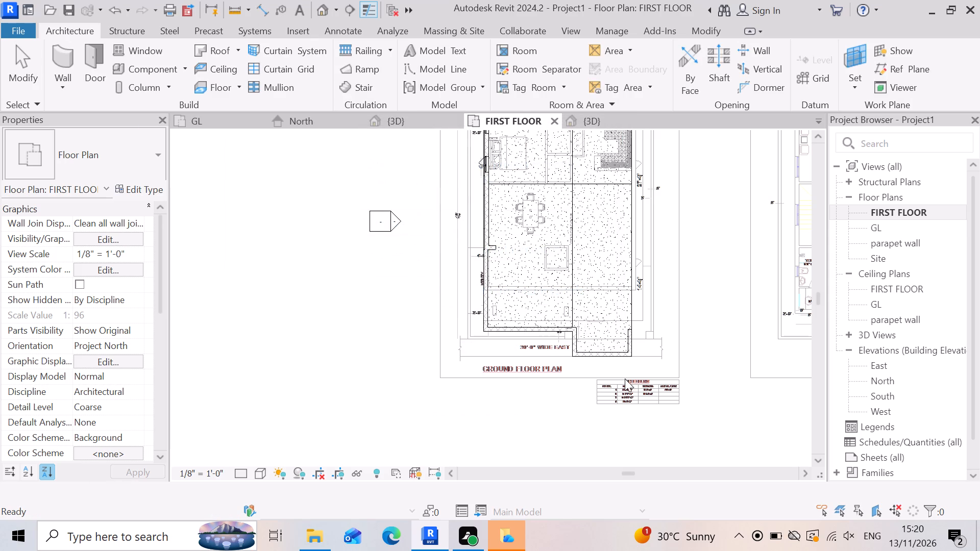
scroll(632, 321, "up", 10)
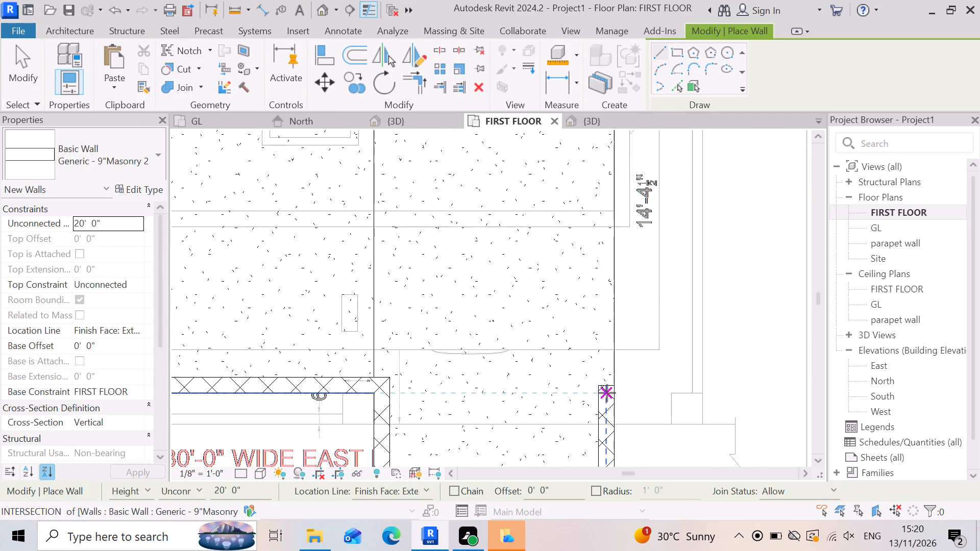
left_click(614, 389)
scroll(620, 411, "down", 14)
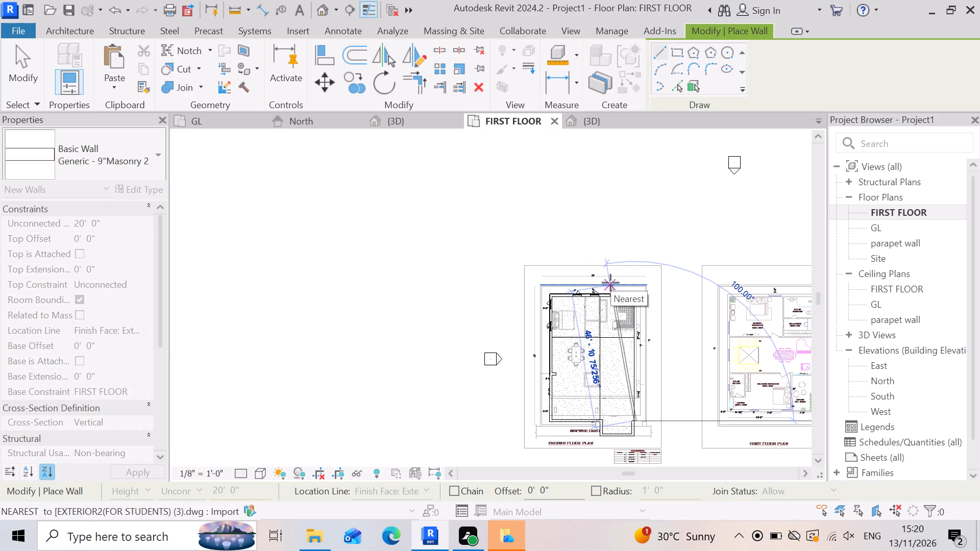
scroll(641, 297, "up", 5)
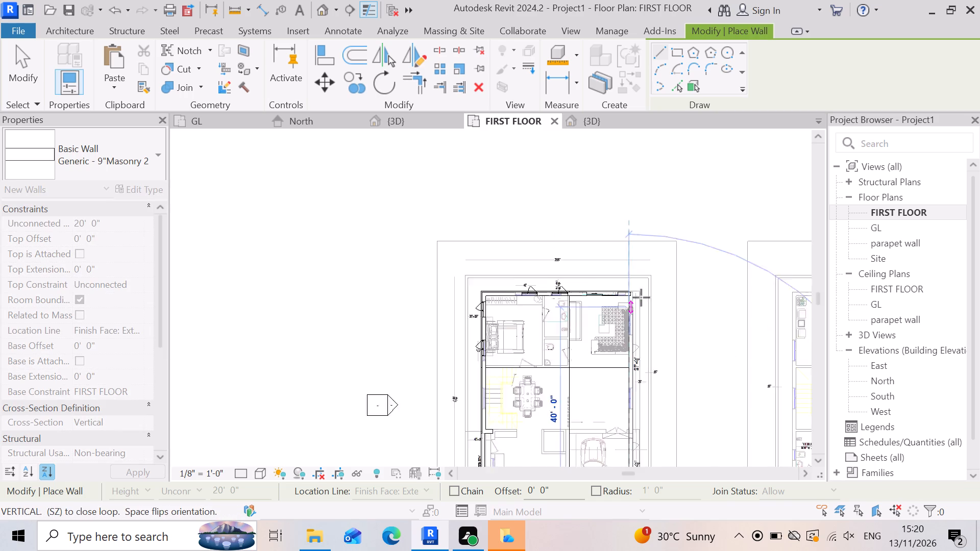
scroll(638, 305, "up", 5)
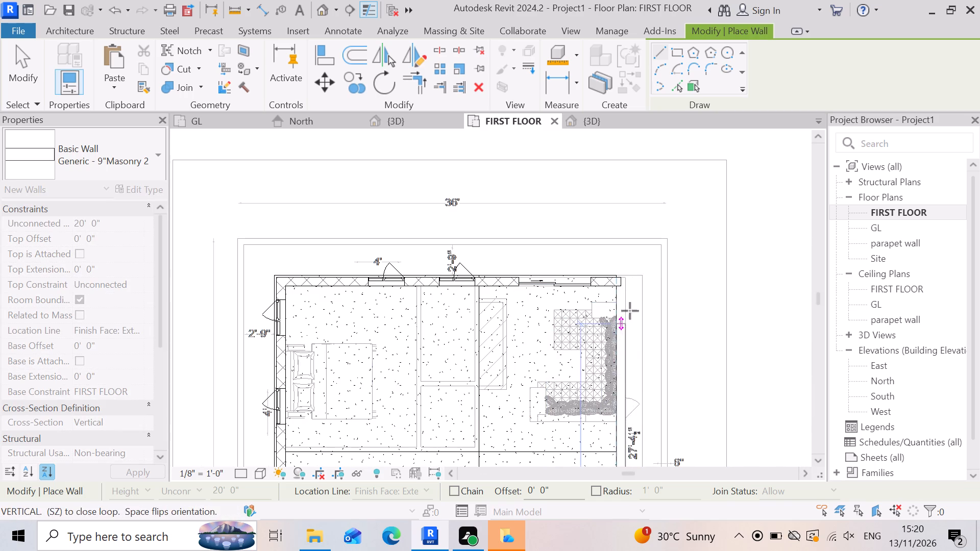
scroll(617, 283, "up", 4)
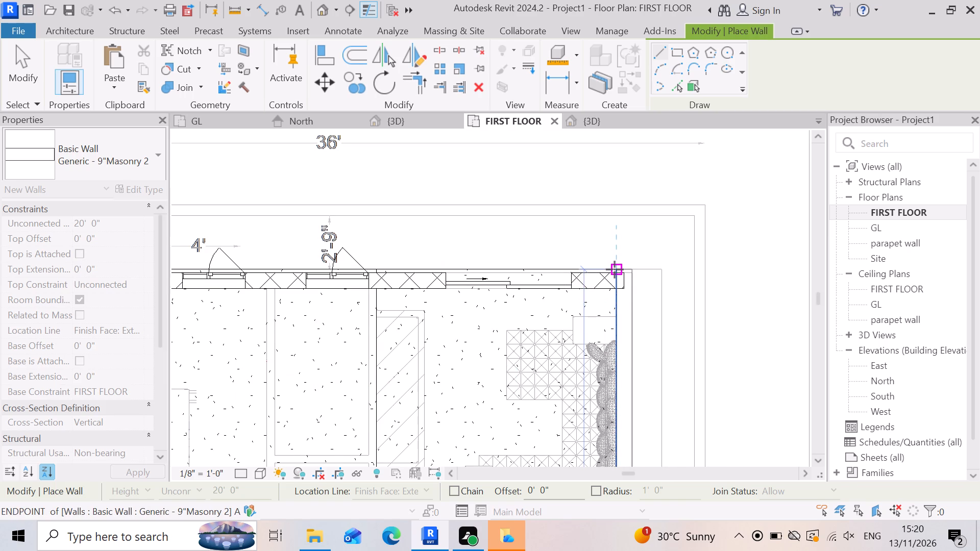
left_click(615, 269)
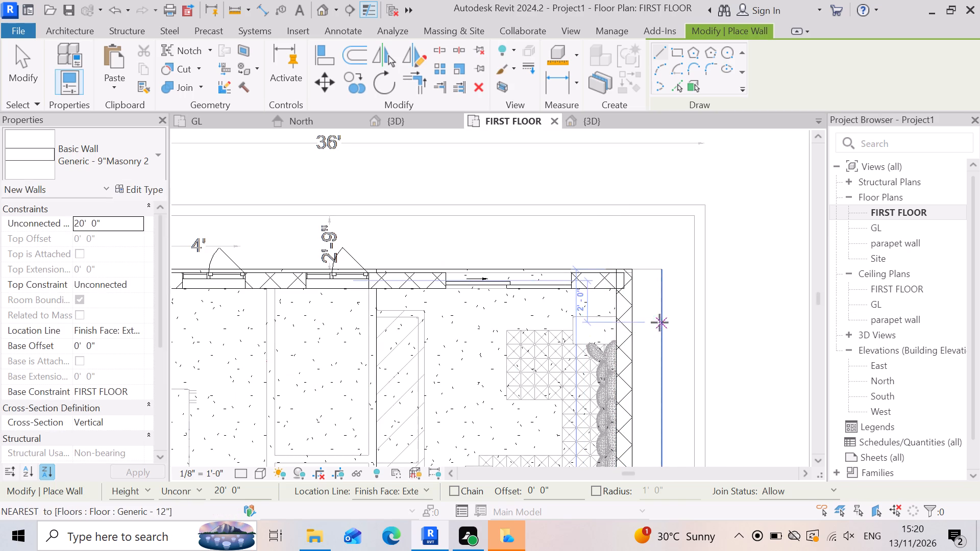
key("Escape")
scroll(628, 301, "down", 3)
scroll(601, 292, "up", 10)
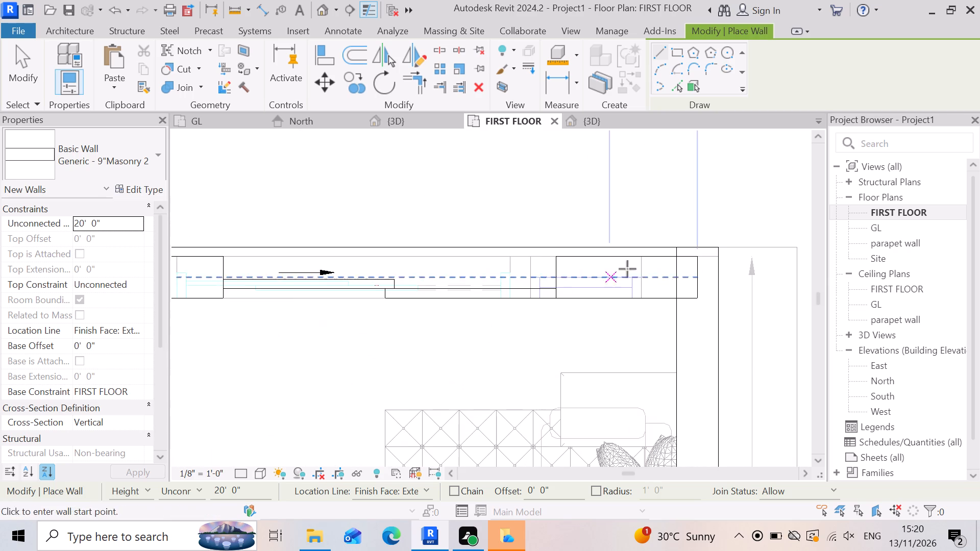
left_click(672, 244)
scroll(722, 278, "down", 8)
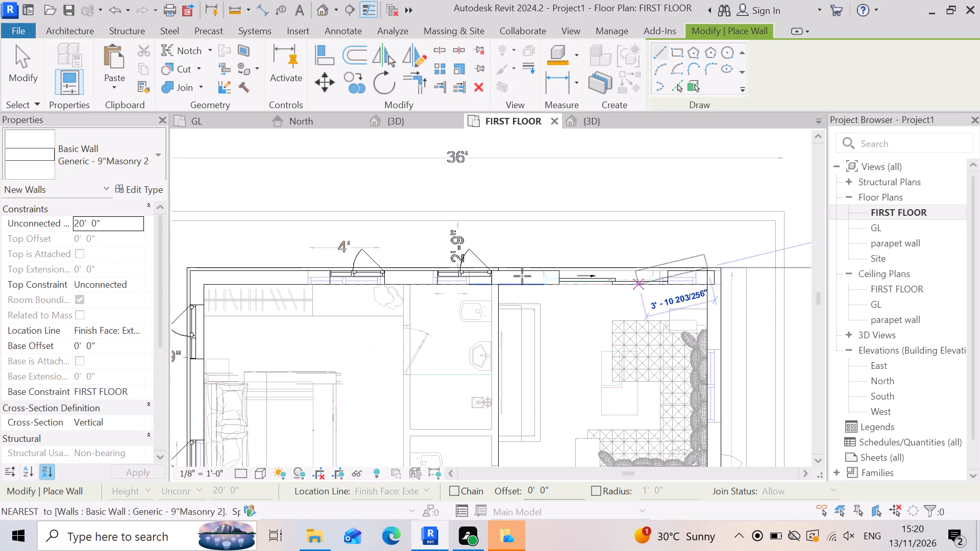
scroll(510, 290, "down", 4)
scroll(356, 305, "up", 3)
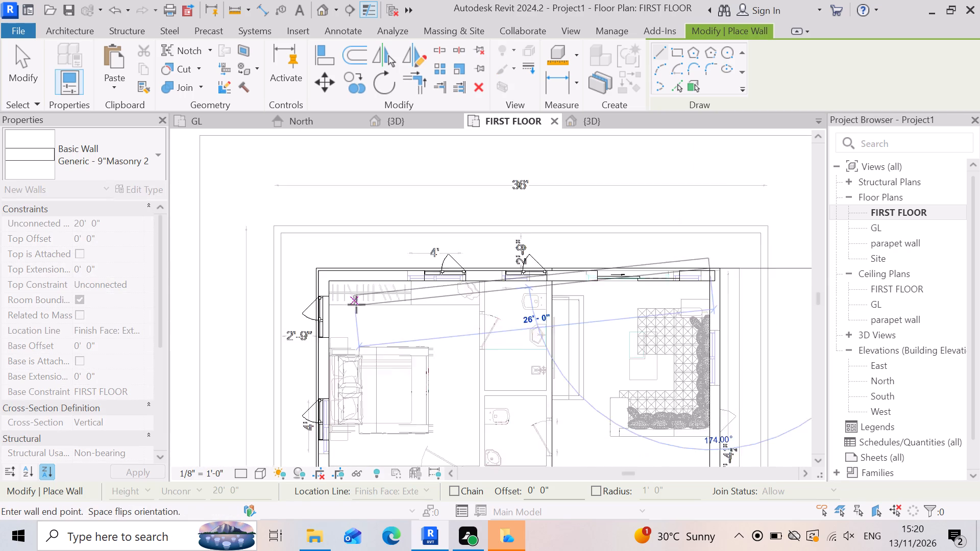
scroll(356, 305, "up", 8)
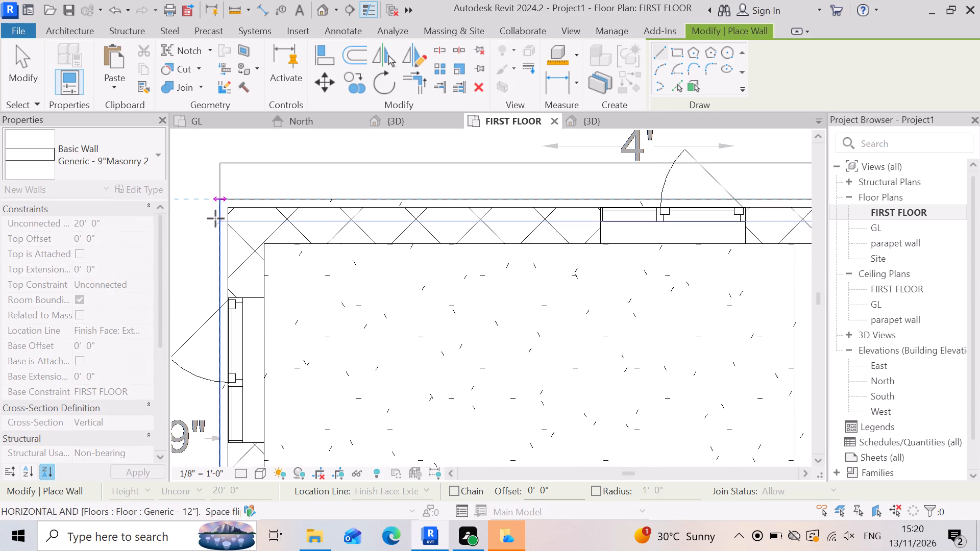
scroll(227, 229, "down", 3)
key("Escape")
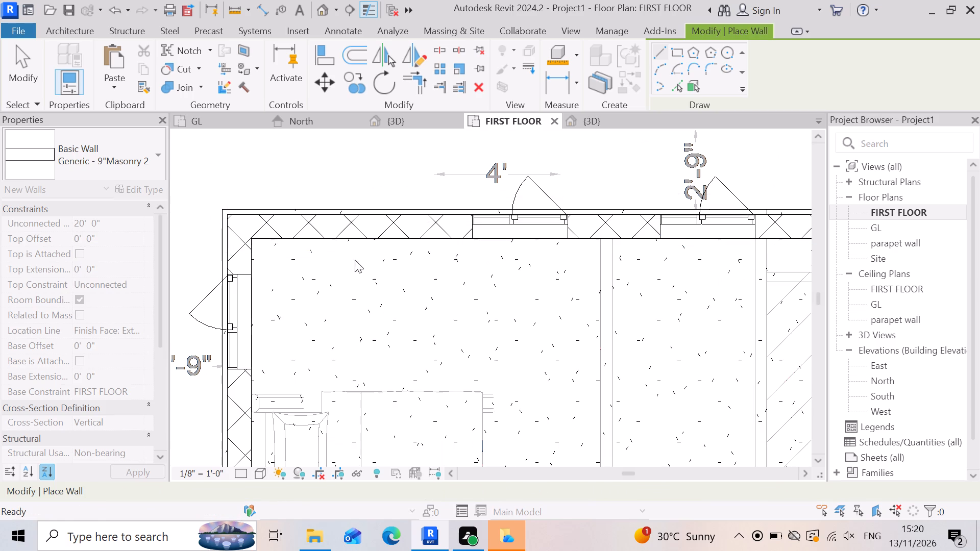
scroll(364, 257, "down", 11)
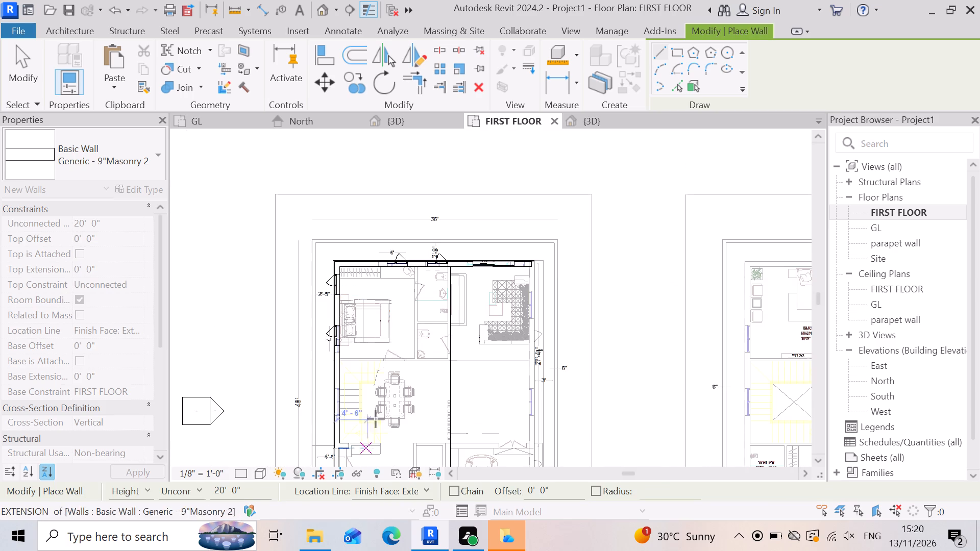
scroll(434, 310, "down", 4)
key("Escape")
Delete the 9" masonry wall segment that holds the double sliding door on the first floor.
scroll(474, 286, "up", 2)
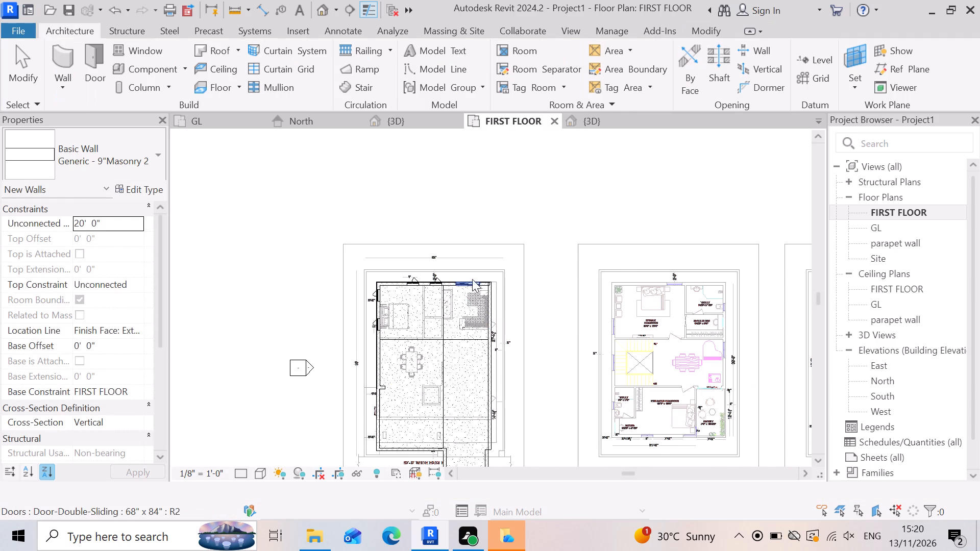
scroll(472, 279, "up", 7)
scroll(541, 350, "up", 3)
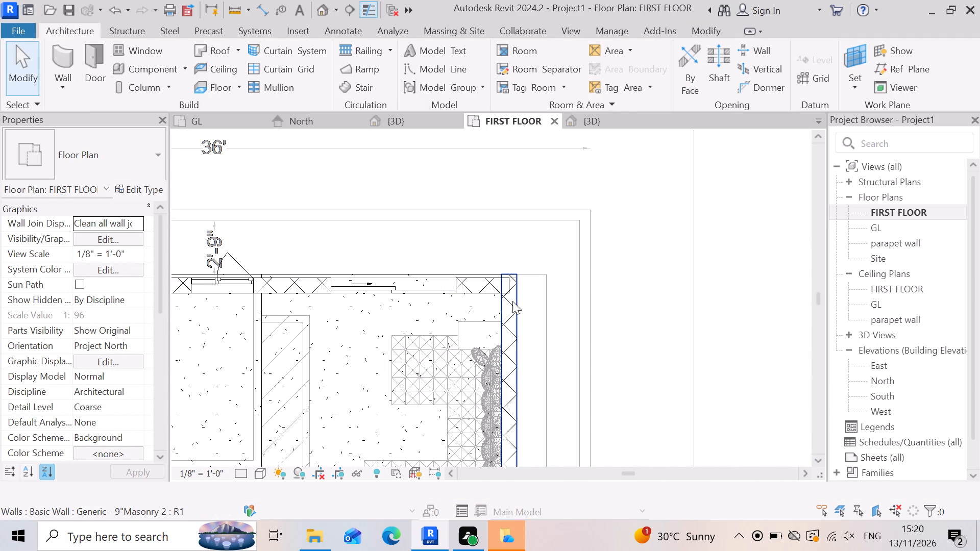
left_click(512, 301)
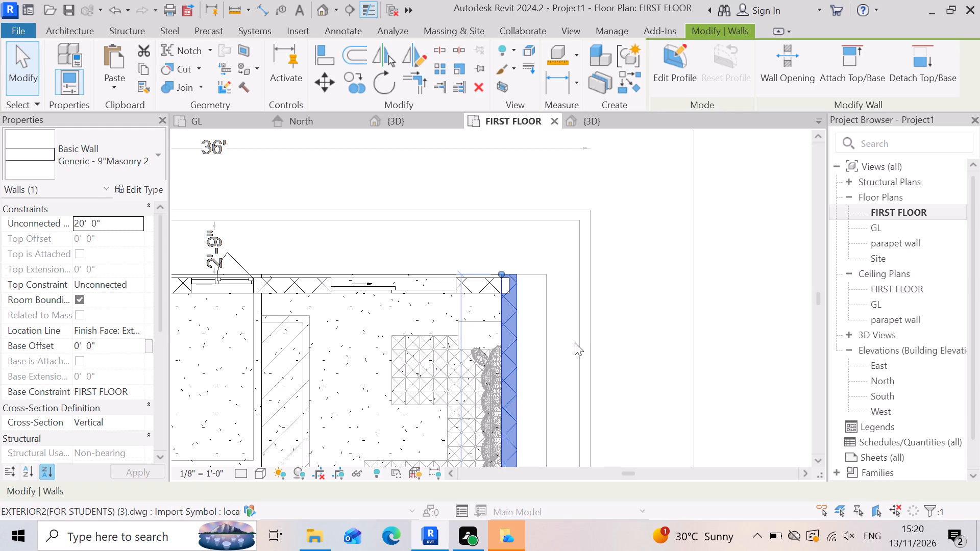
key("Escape")
left_click(476, 292)
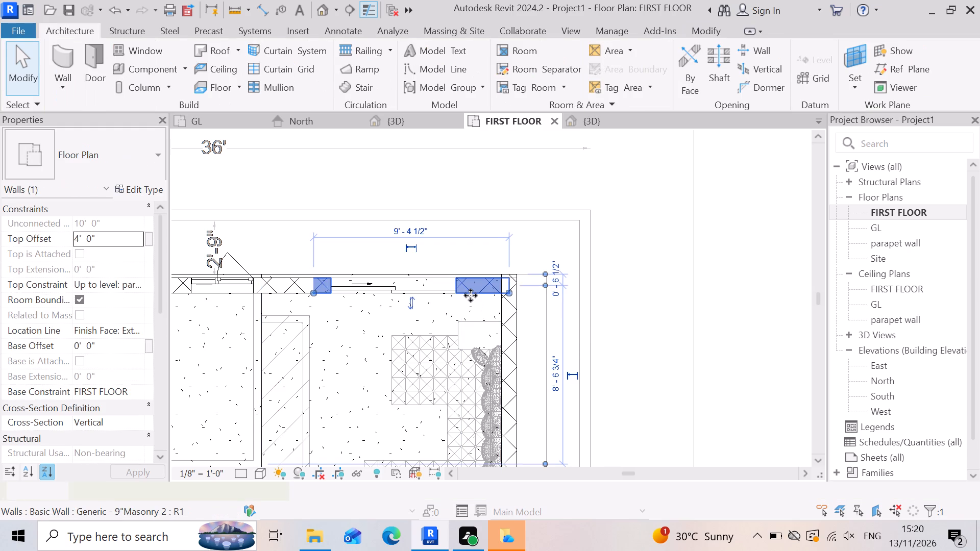
key("Delete")
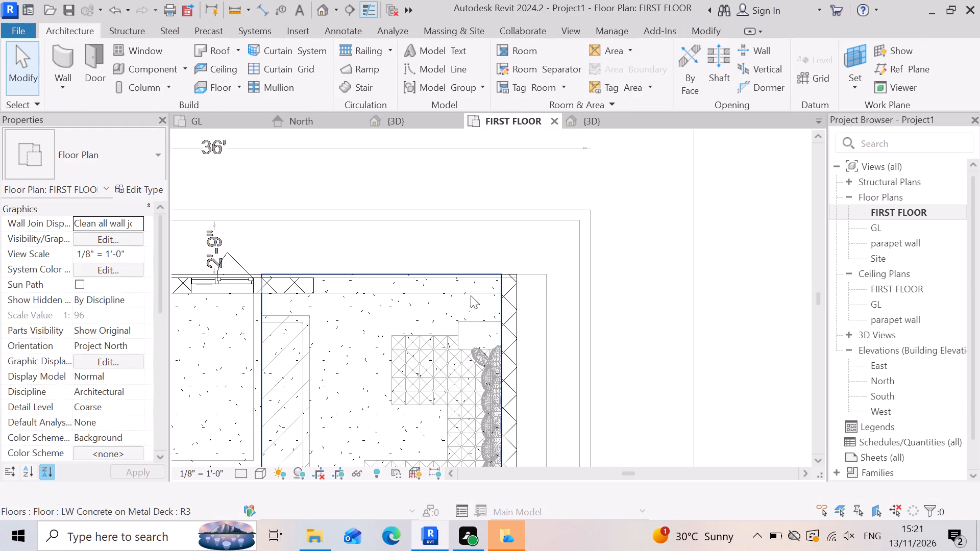
scroll(482, 282, "down", 2)
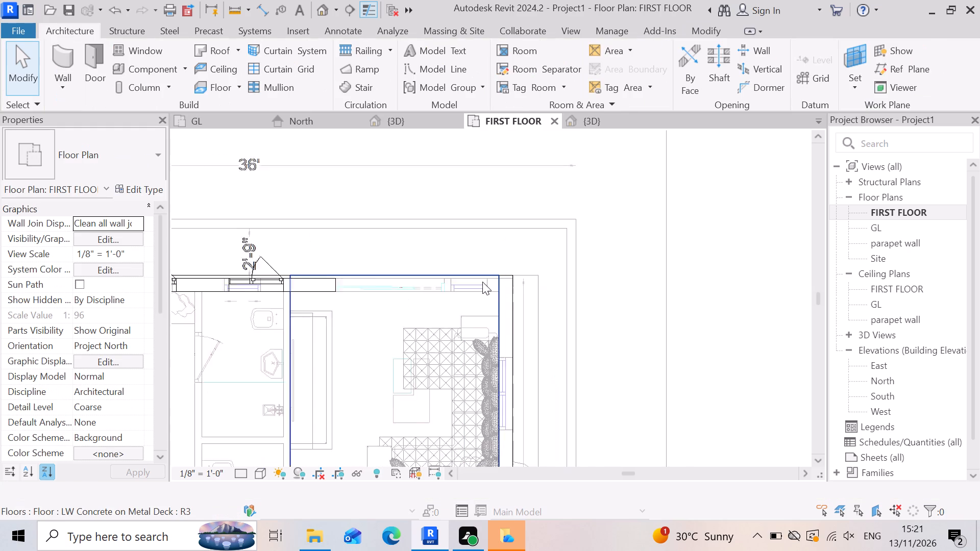
scroll(514, 298, "down", 3)
scroll(463, 343, "down", 2)
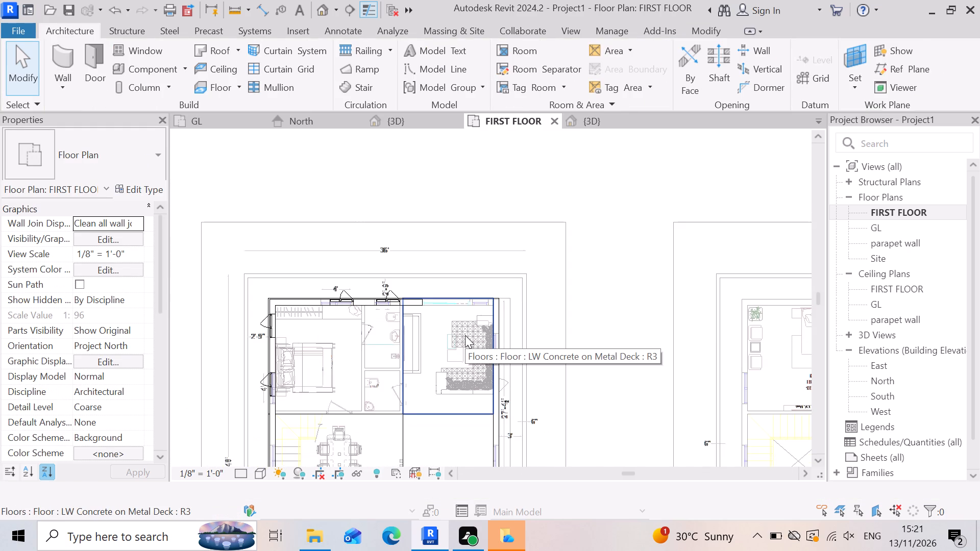
Undo the deletion of the first-floor 9" masonry wall that holds the double sliding door.
key("ctrl+z")
Locate the first-floor double sliding door in plan and examine the back wall around it in the 3D view.
scroll(488, 329, "down", 4)
scroll(269, 341, "up", 3)
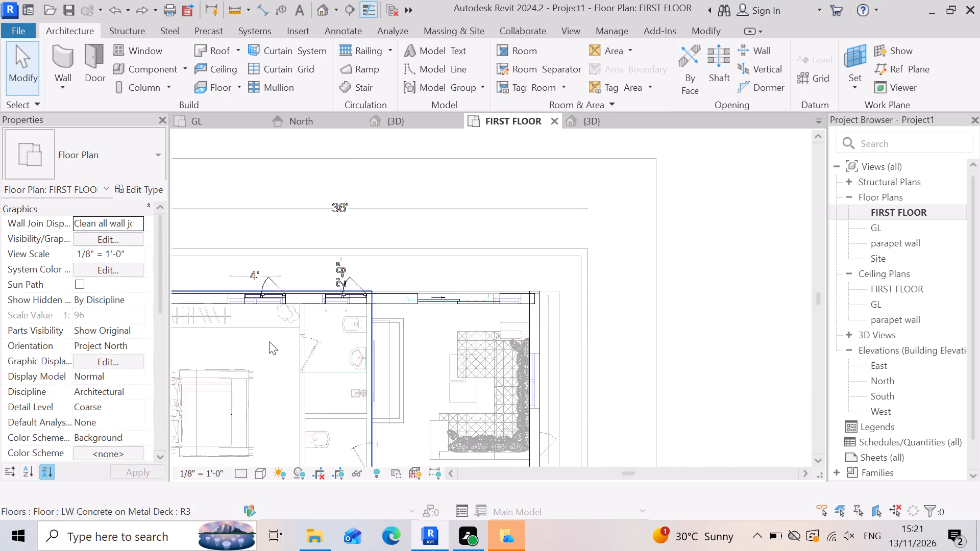
scroll(307, 309, "up", 3)
scroll(490, 287, "down", 3)
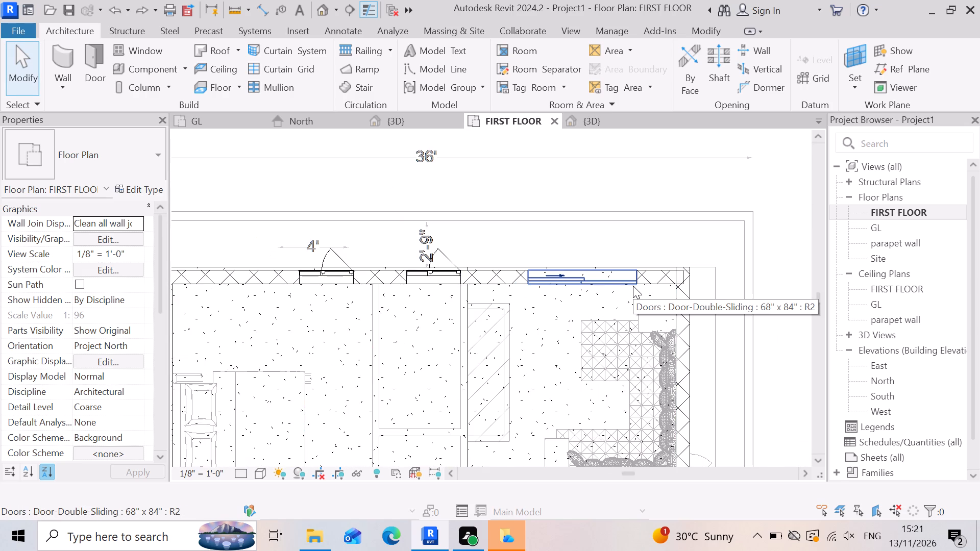
scroll(575, 293, "up", 4)
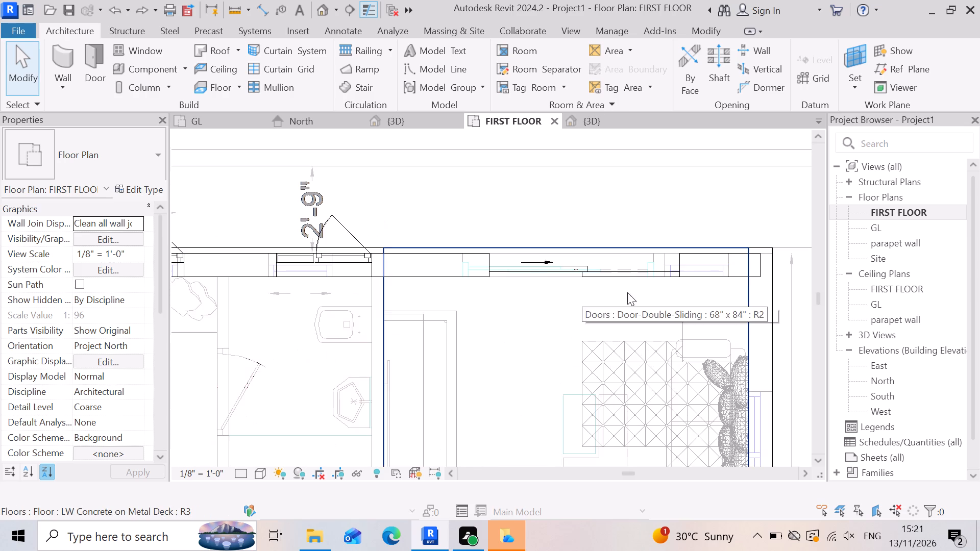
left_click(672, 273)
scroll(481, 325, "down", 4)
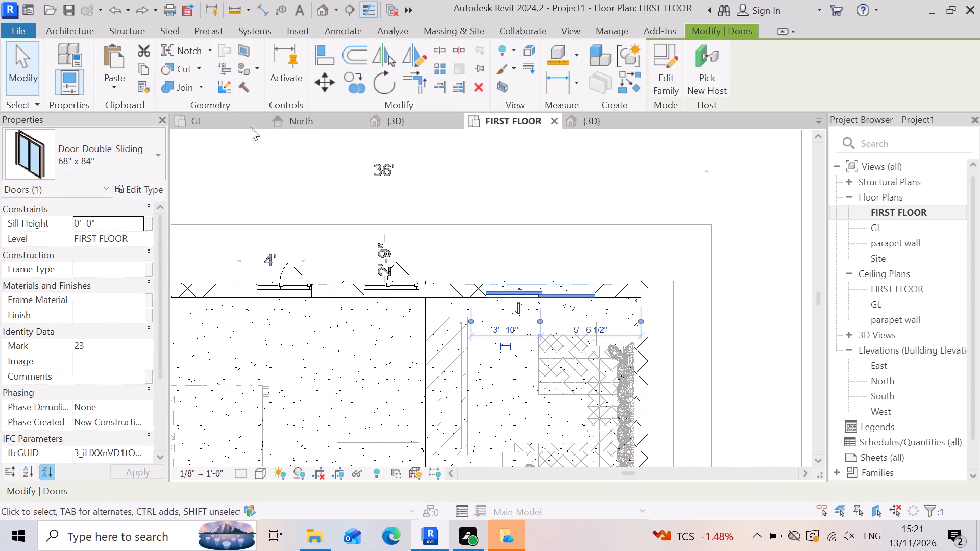
left_click(394, 122)
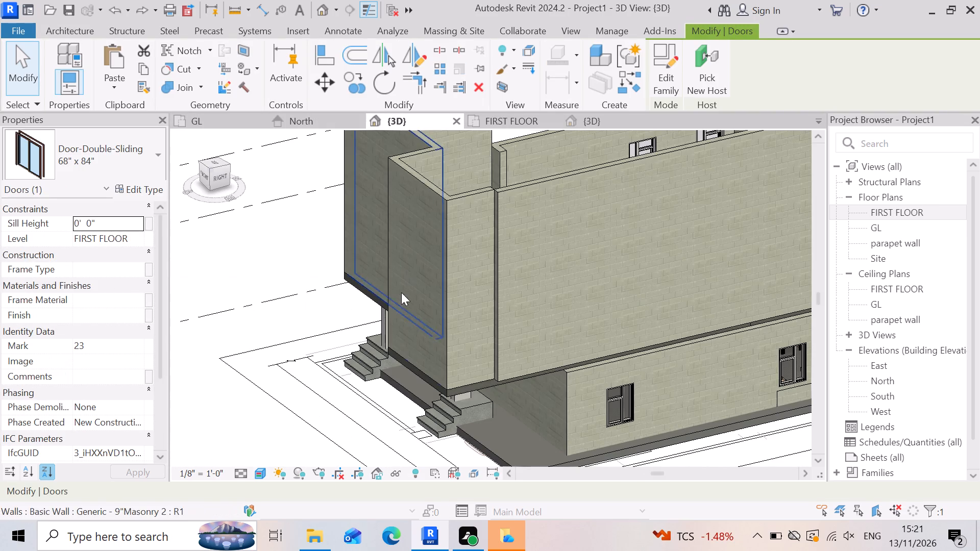
scroll(344, 299, "down", 4)
scroll(623, 304, "up", 6)
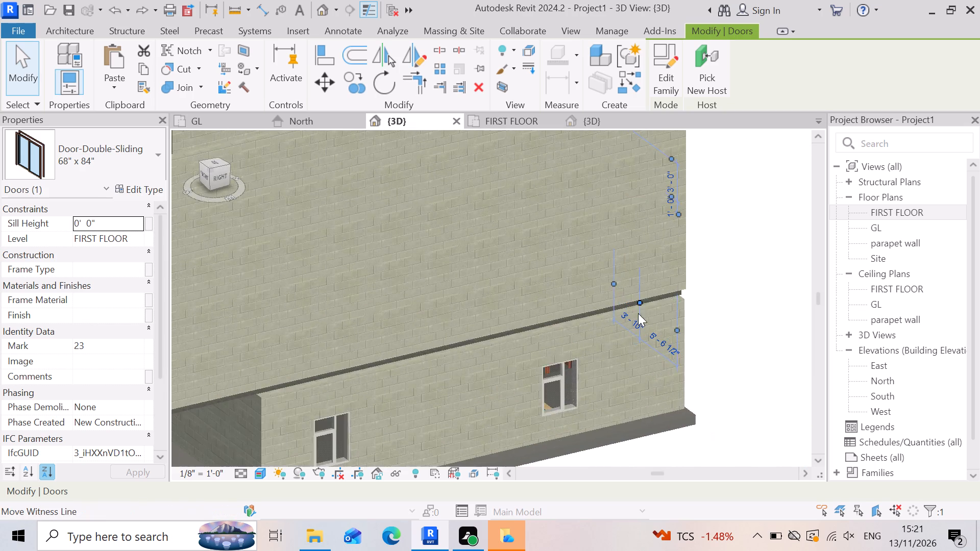
scroll(575, 321, "down", 3)
right_click_drag(578, 388, 563, 387, "shift")
middle_click_drag(576, 386, 563, 387, "shift")
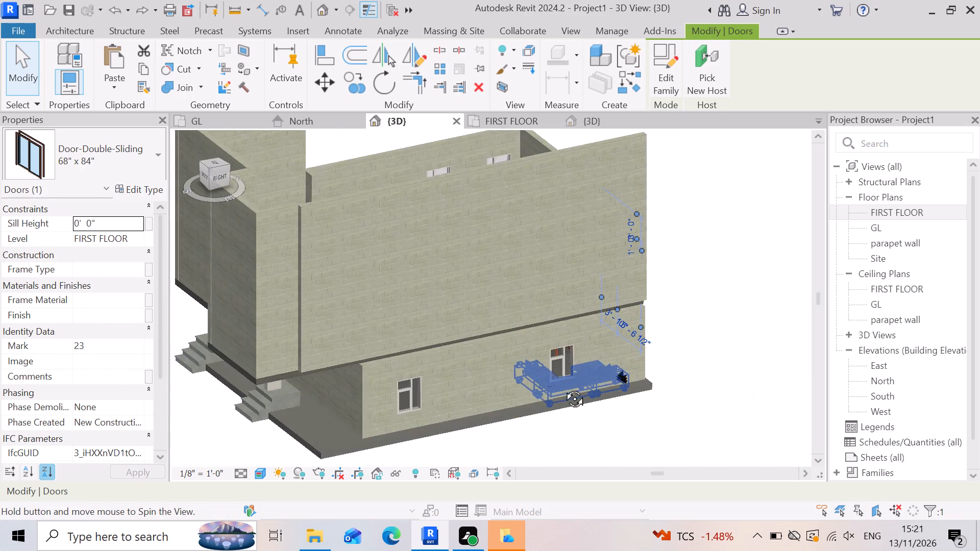
right_click_drag(563, 387, 388, 383, "shift")
middle_click_drag(563, 387, 387, 383, "shift")
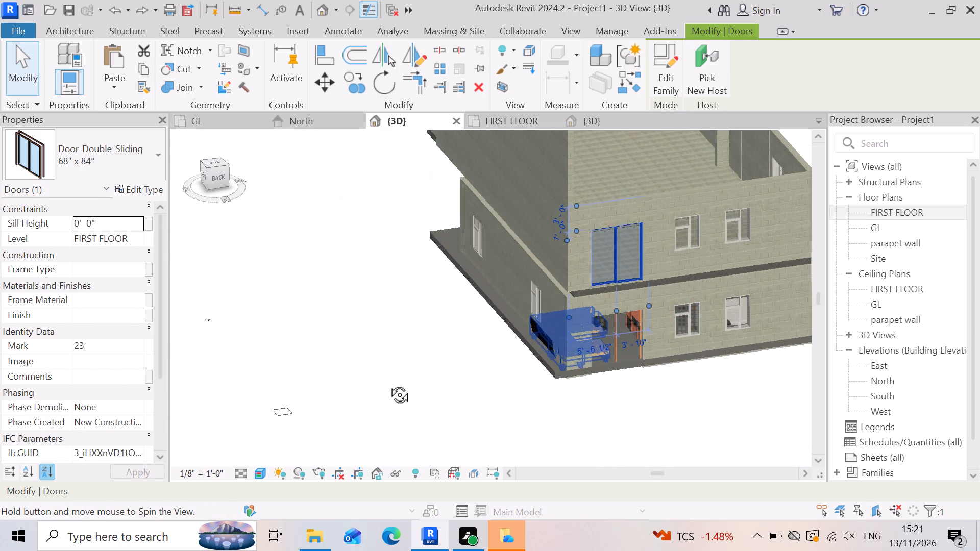
right_click_drag(388, 383, 390, 383, "shift")
scroll(542, 425, "down", 3)
right_click_drag(543, 442, 525, 416)
middle_click_drag(541, 439, 525, 416, "shift")
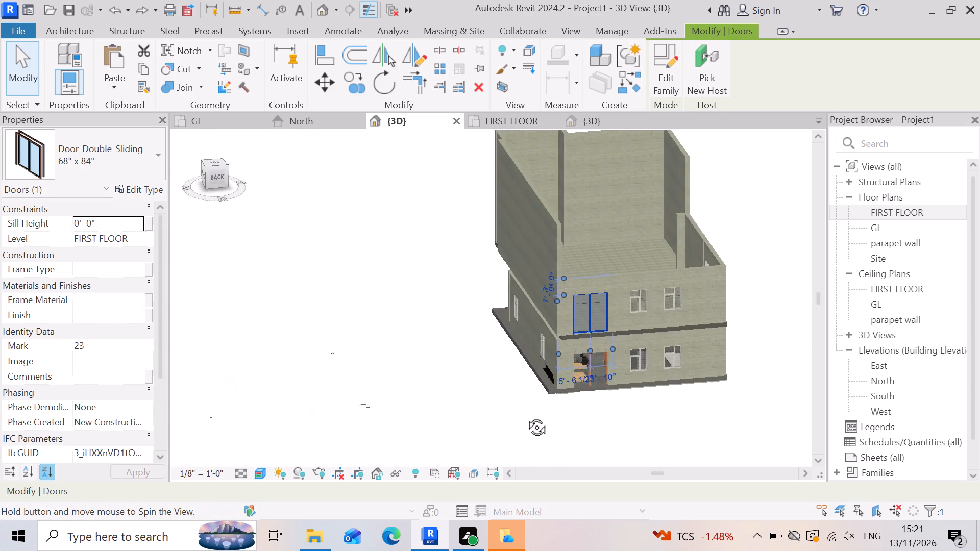
middle_click_drag(525, 416, 523, 387, "shift")
right_click_drag(525, 416, 523, 387)
scroll(677, 382, "up", 3)
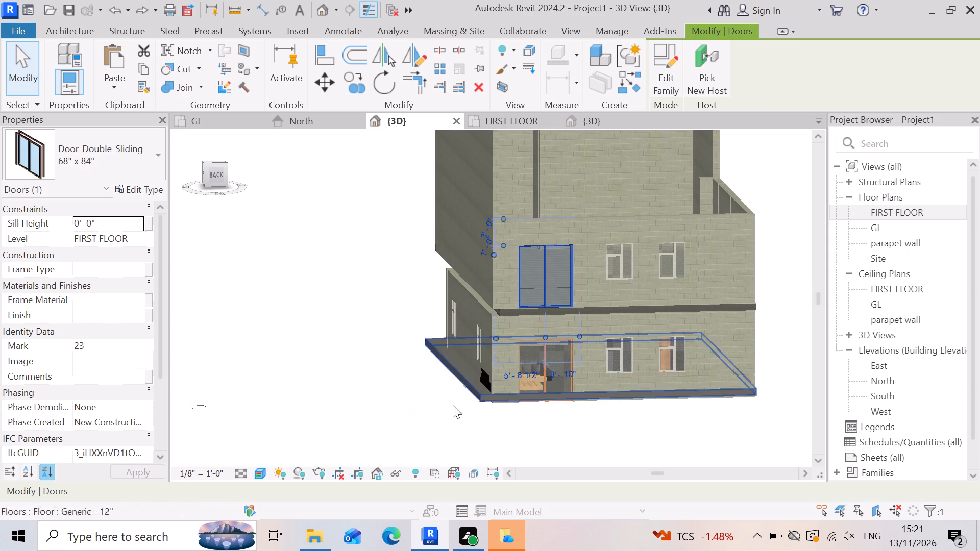
scroll(620, 302, "up", 2)
left_click(678, 282)
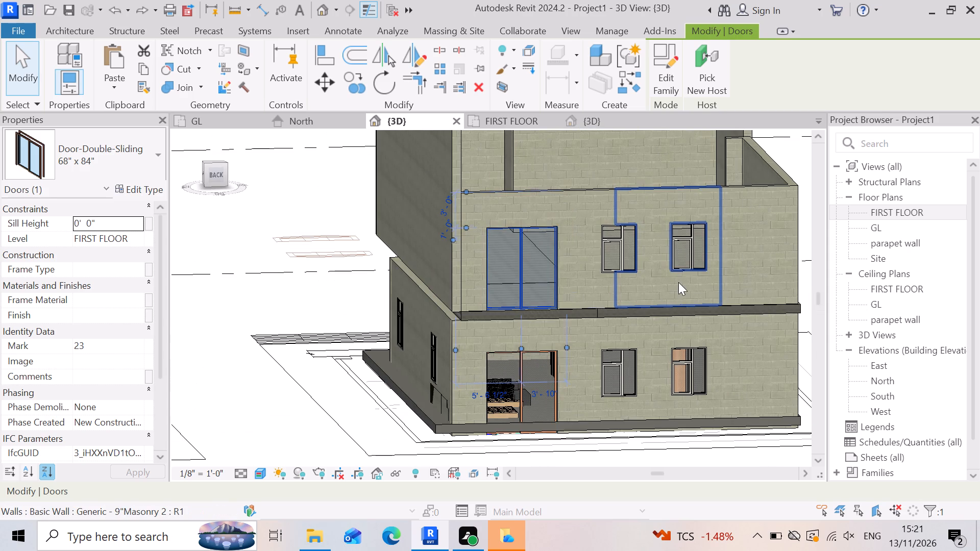
scroll(577, 280, "up", 3)
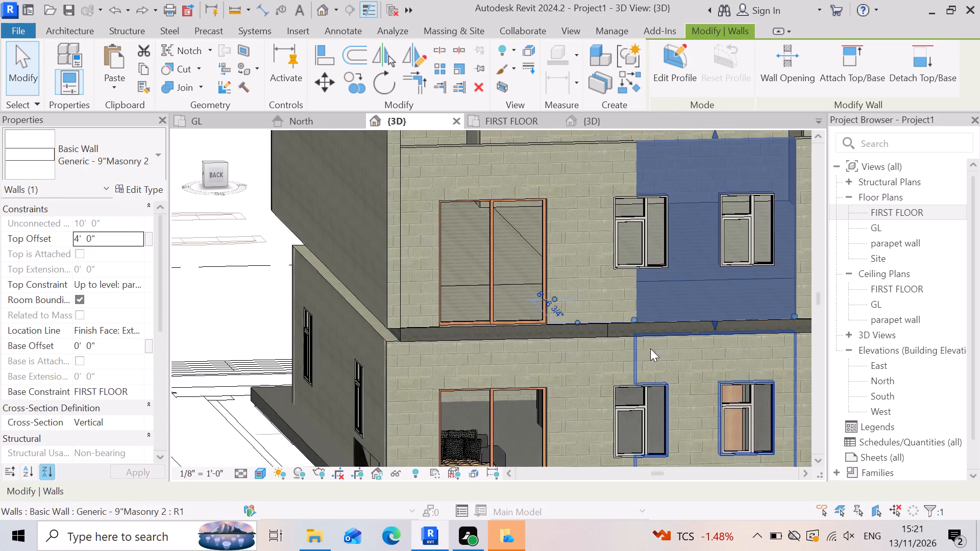
scroll(652, 346, "down", 2)
scroll(528, 309, "down", 2)
left_click(184, 354)
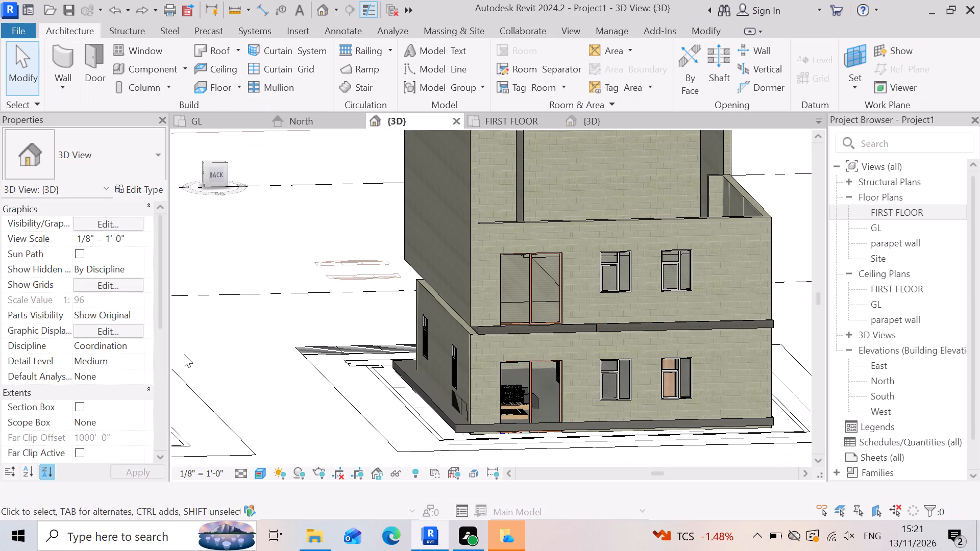
scroll(336, 382, "down", 3)
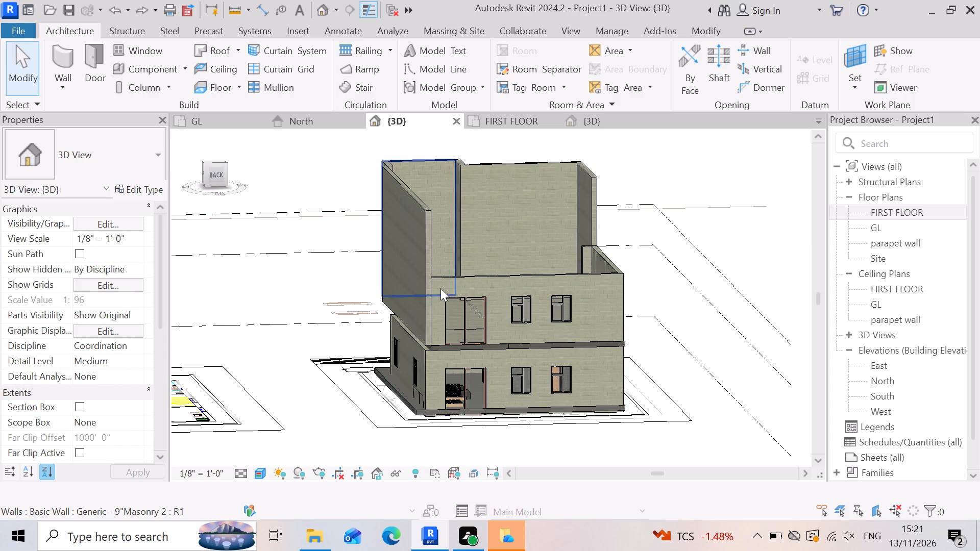
Inspect the first-floor 9" masonry wall segments on the back side, from the far end segment to the sliding-door wall.
left_click(620, 309)
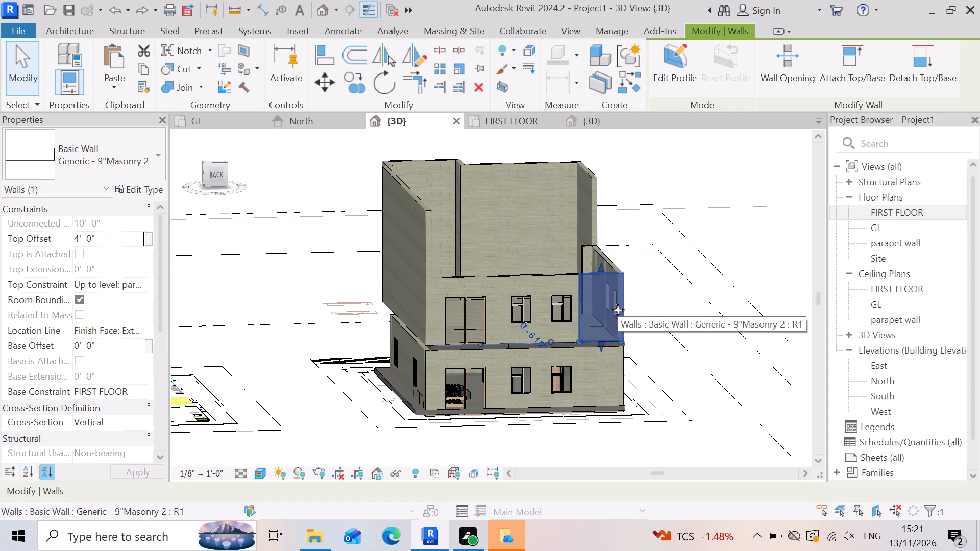
scroll(411, 423, "up", 2)
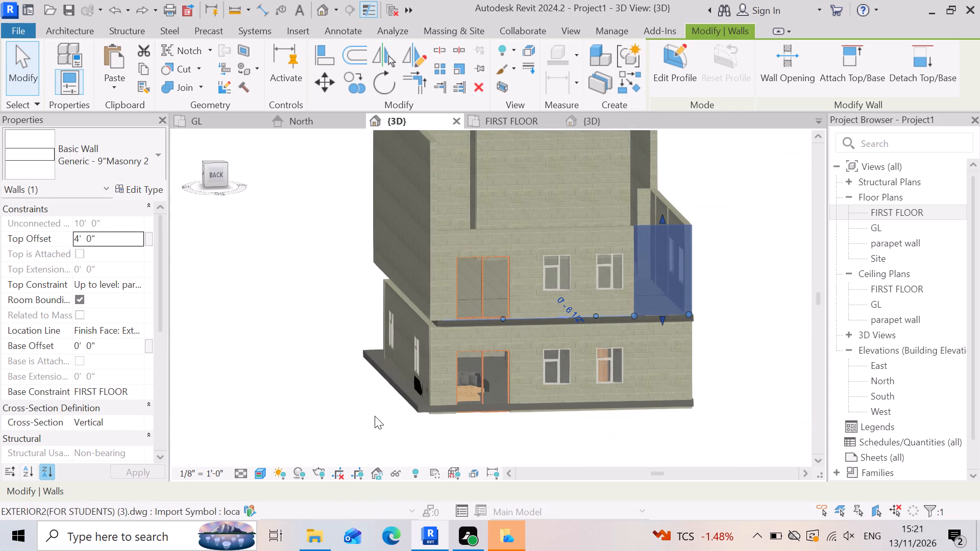
middle_click_drag(388, 398, 445, 382, "shift")
right_click_drag(407, 392, 473, 364, "shift")
scroll(507, 319, "up", 3)
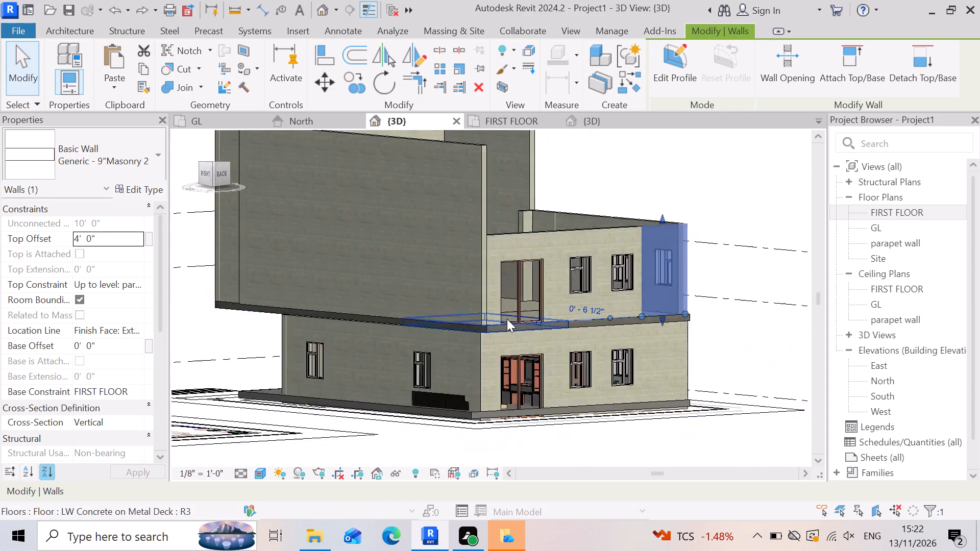
scroll(507, 319, "up", 2)
left_click(476, 283)
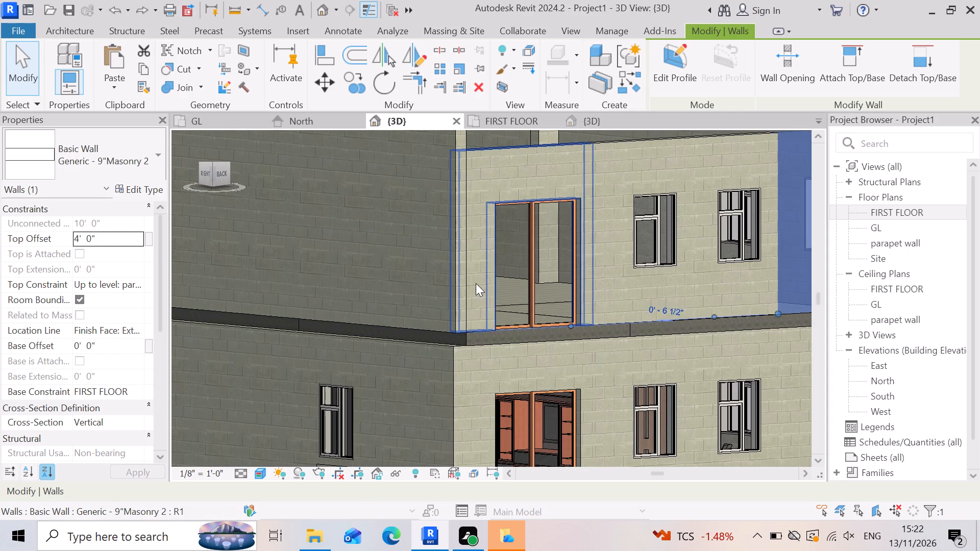
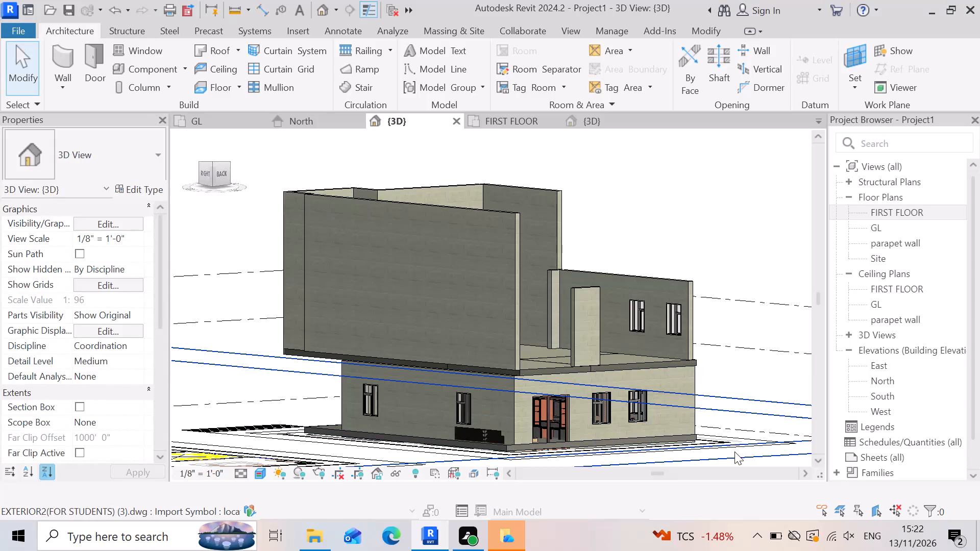
Delete the short freestanding 9" masonry wall segment standing on the first-floor slab on the back side.
scroll(616, 404, "down", 3)
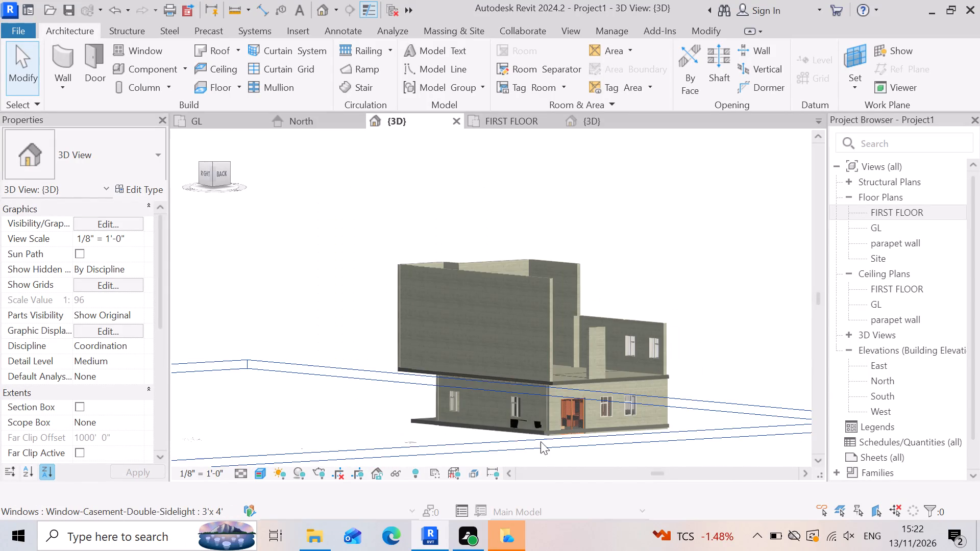
middle_click_drag(540, 430, 496, 424, "shift")
right_click_drag(538, 429, 492, 425, "shift")
scroll(603, 381, "up", 5)
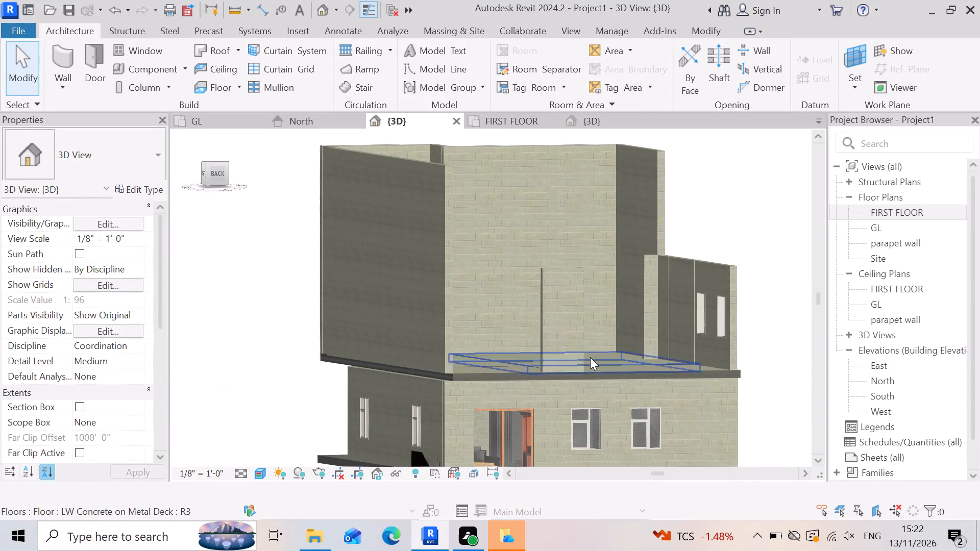
left_click(551, 342)
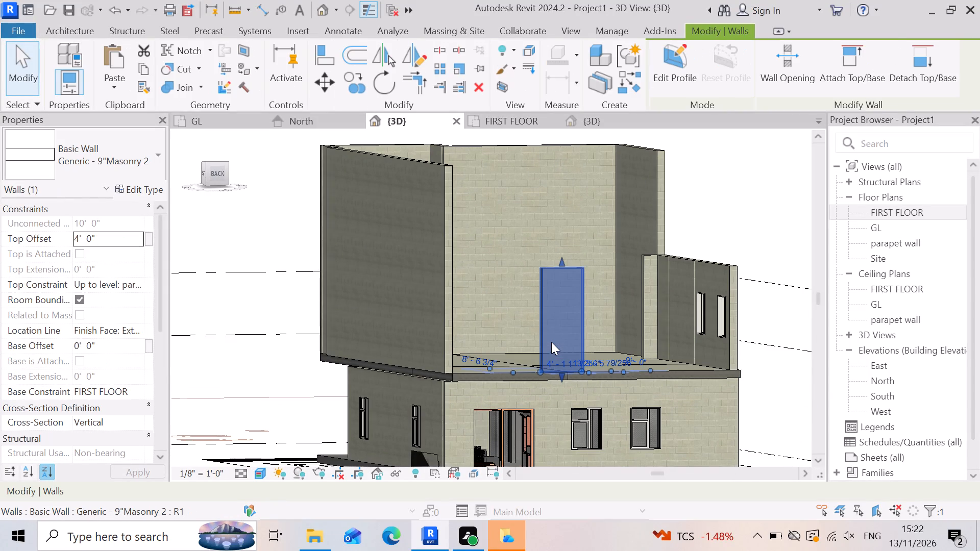
key("Delete")
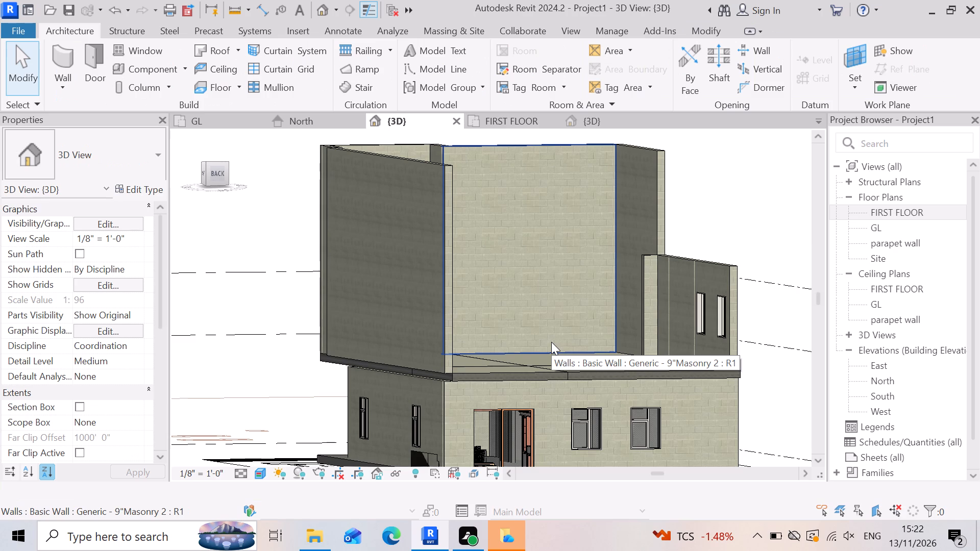
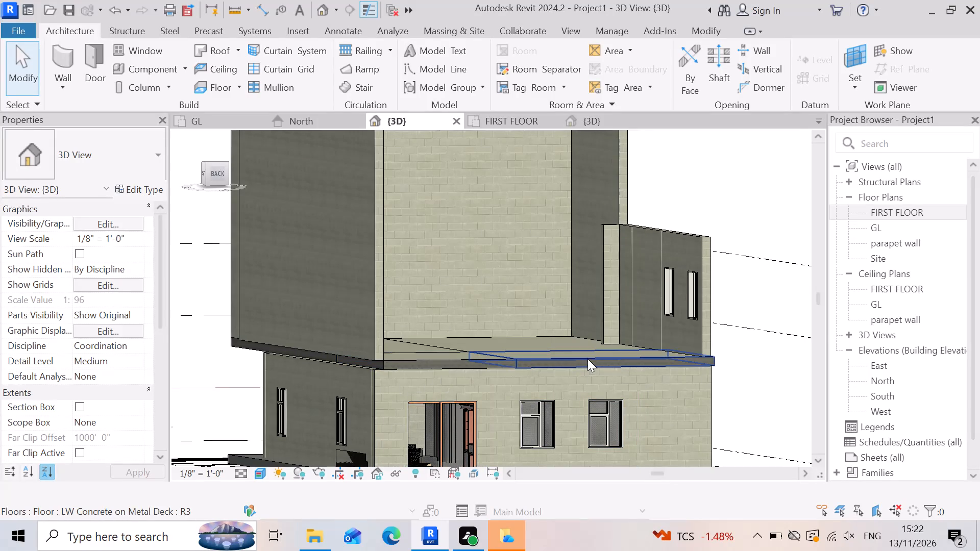
Delete the two plain 9" masonry wall segments beside the first-floor wall with two windows.
scroll(634, 364, "down", 2)
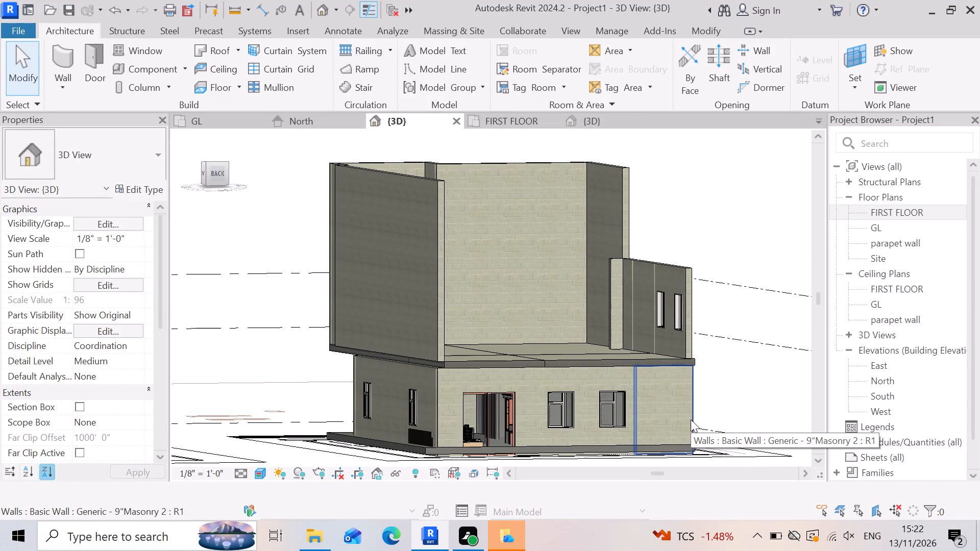
right_click_drag(691, 419, 620, 415, "shift")
middle_click_drag(691, 419, 620, 415, "shift")
scroll(517, 330, "down", 3)
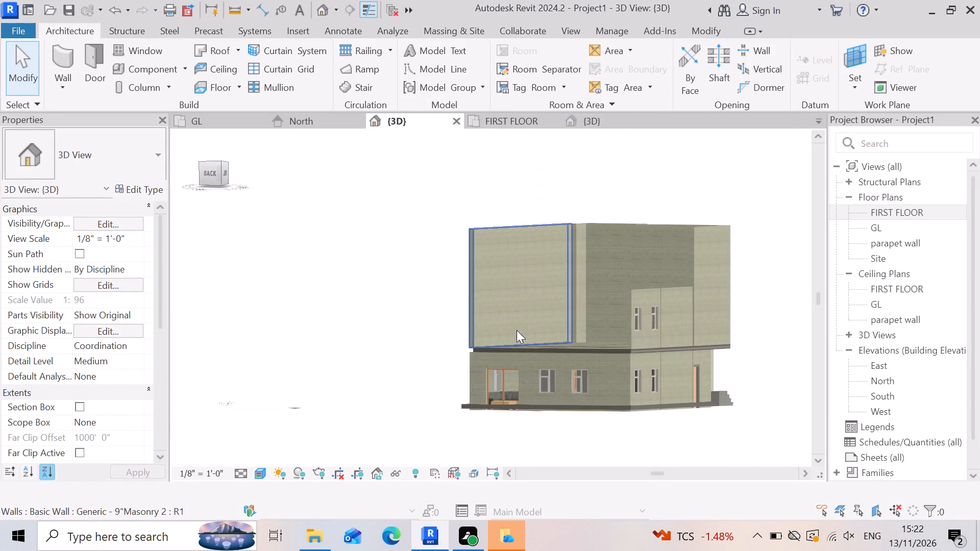
scroll(664, 327, "up", 6)
left_click(693, 320)
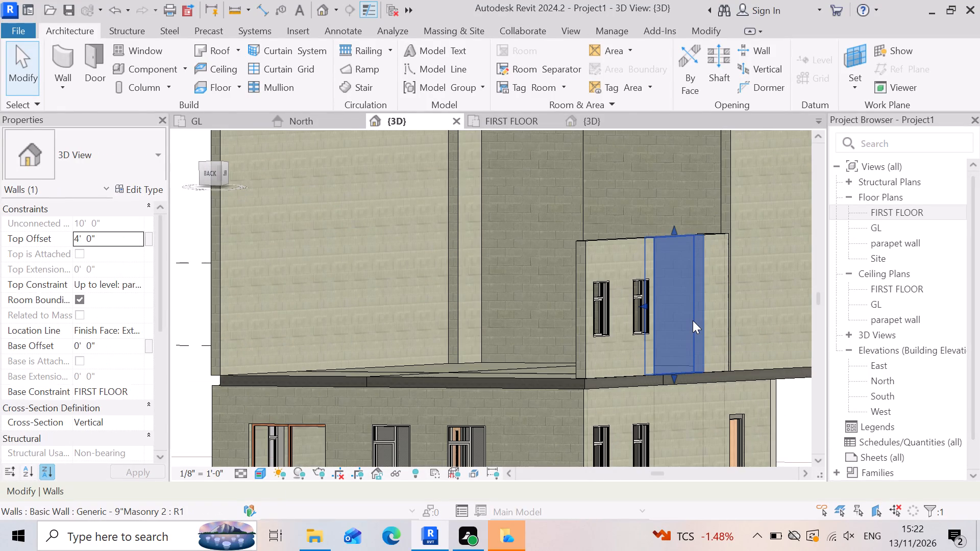
key("Delete")
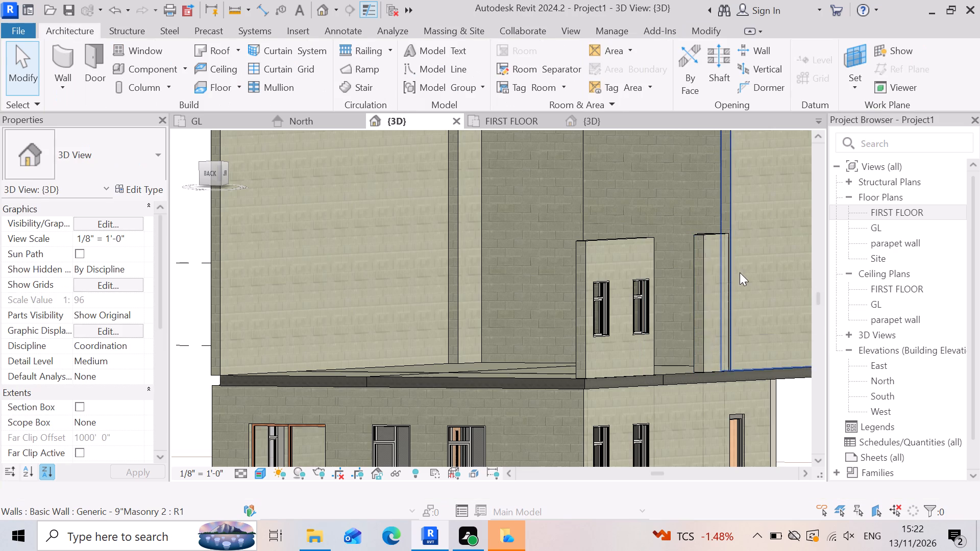
left_click(709, 299)
key("Delete")
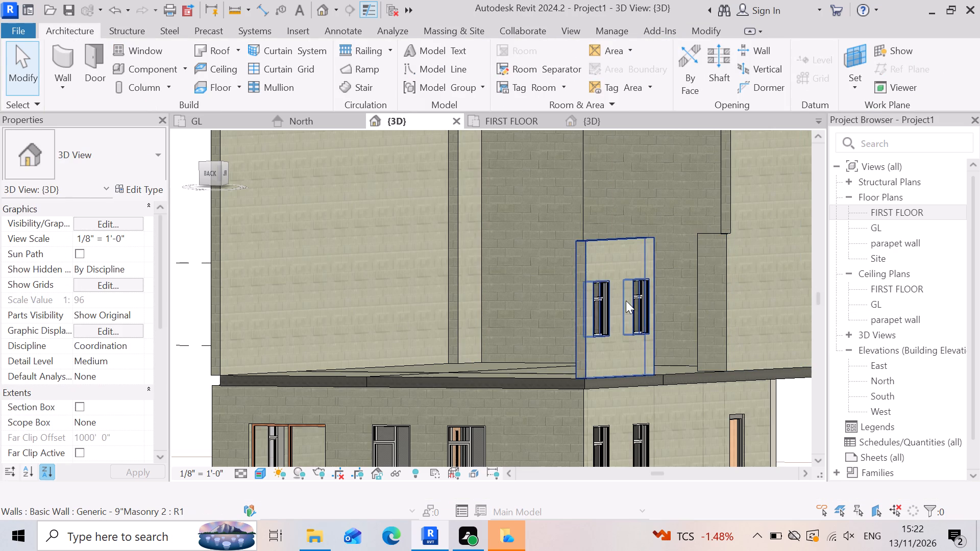
Select the first-floor 9" masonry wall segment containing the two narrow windows at the slab's back corner.
left_click(599, 266)
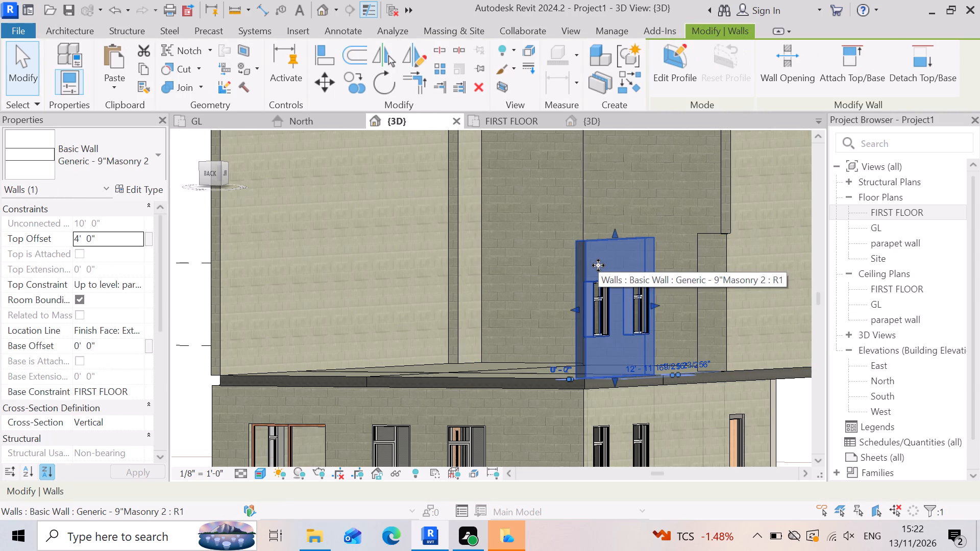
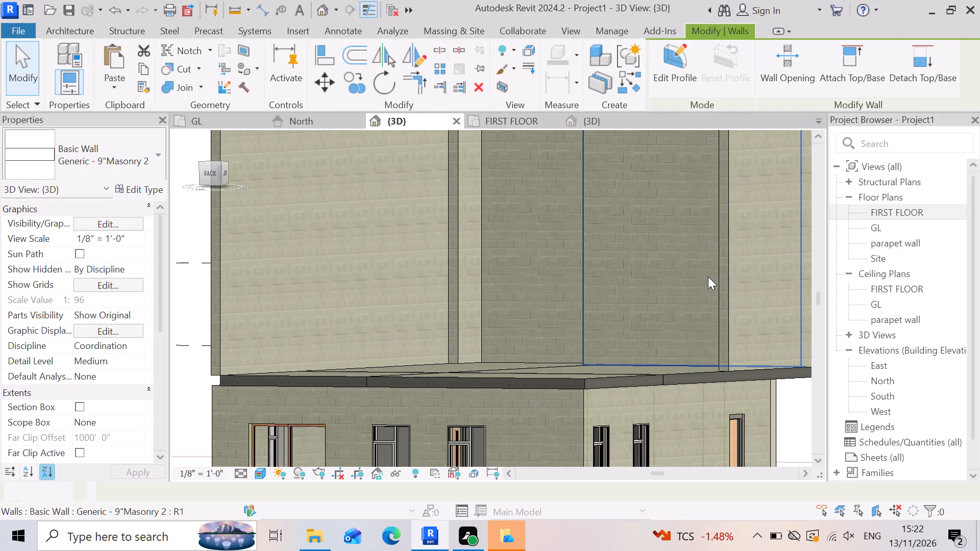
Switch to the FIRST FLOOR plan and start the Wall tool for the slab's open north edge.
scroll(690, 385, "down", 3)
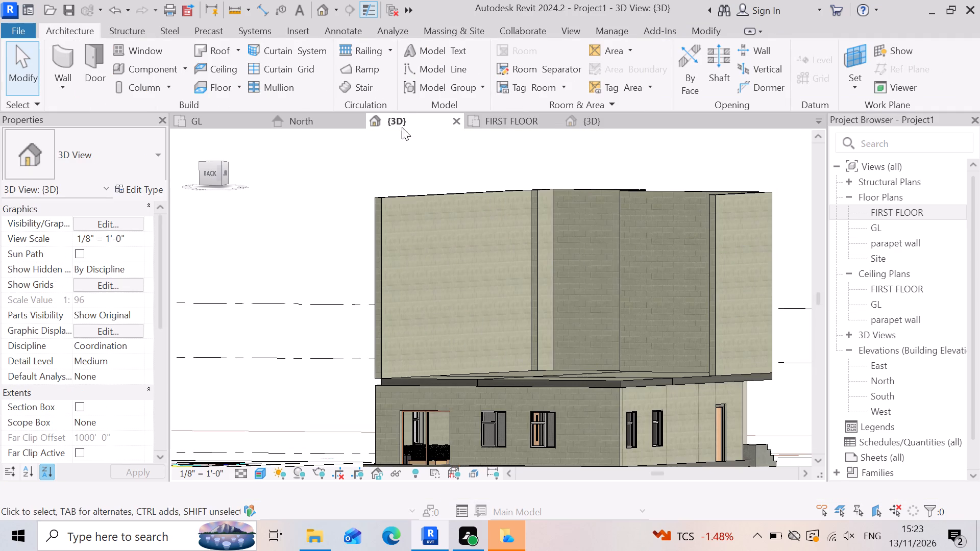
left_click(504, 121)
scroll(683, 276, "down", 9)
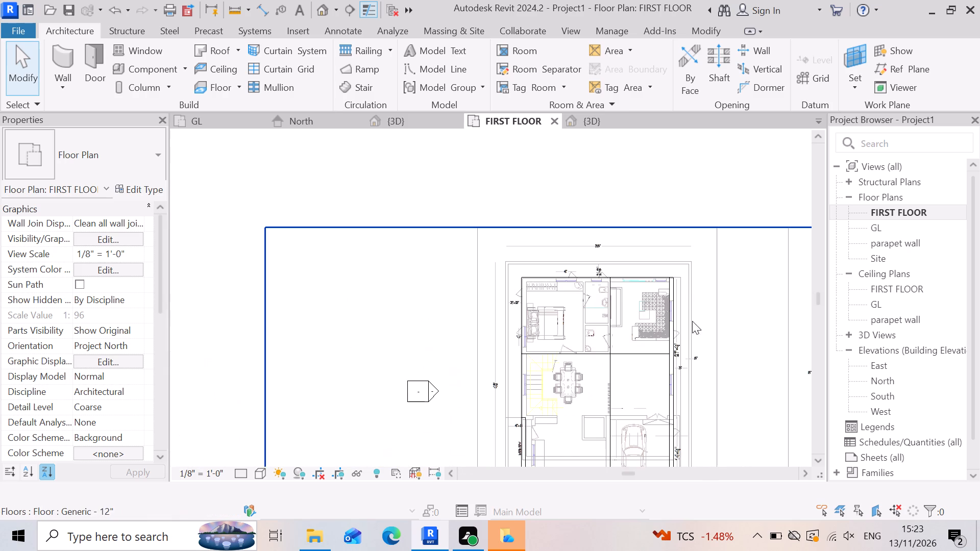
scroll(664, 279, "up", 3)
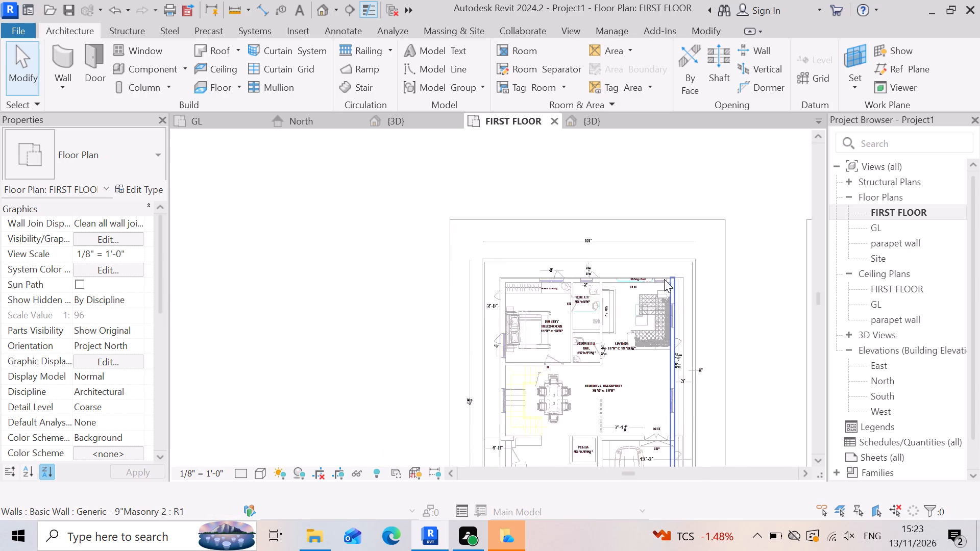
scroll(664, 279, "up", 14)
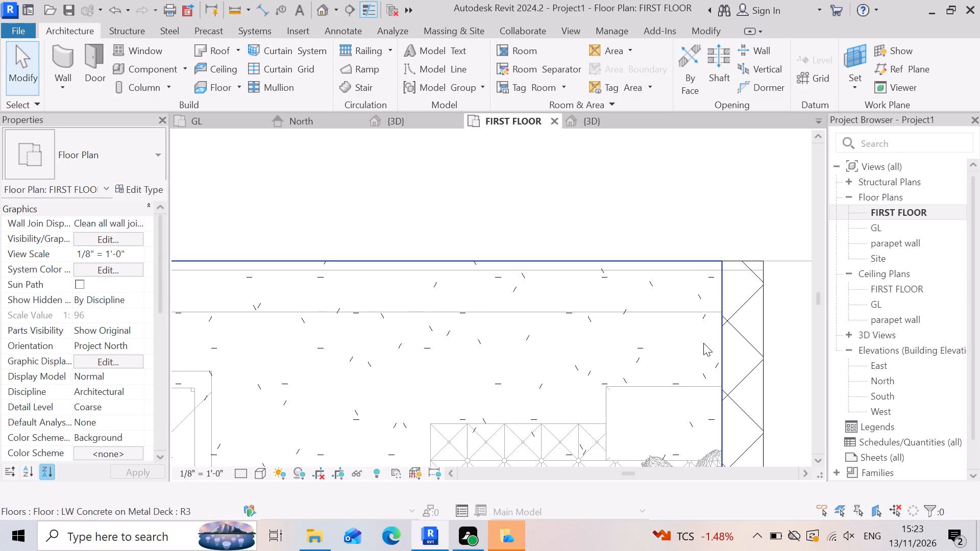
key("Escape")
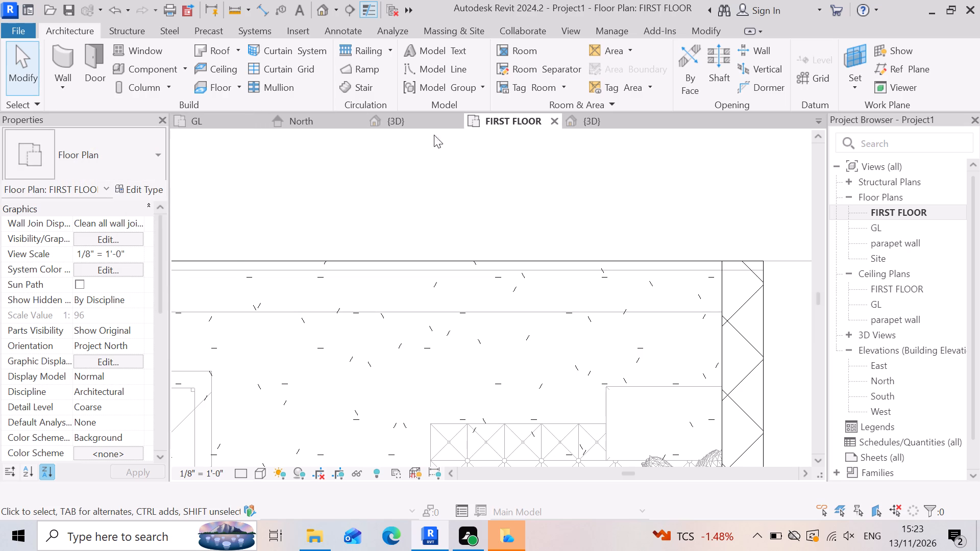
left_click(67, 50)
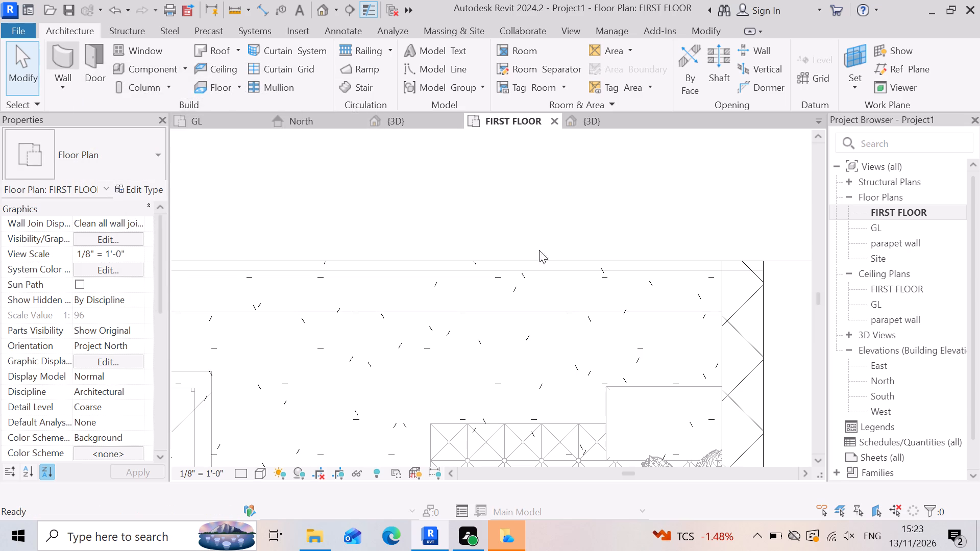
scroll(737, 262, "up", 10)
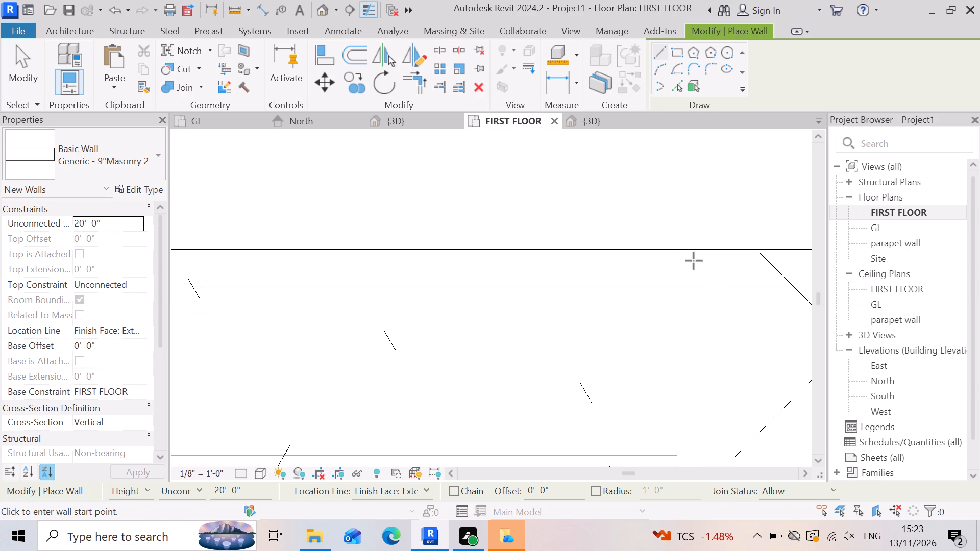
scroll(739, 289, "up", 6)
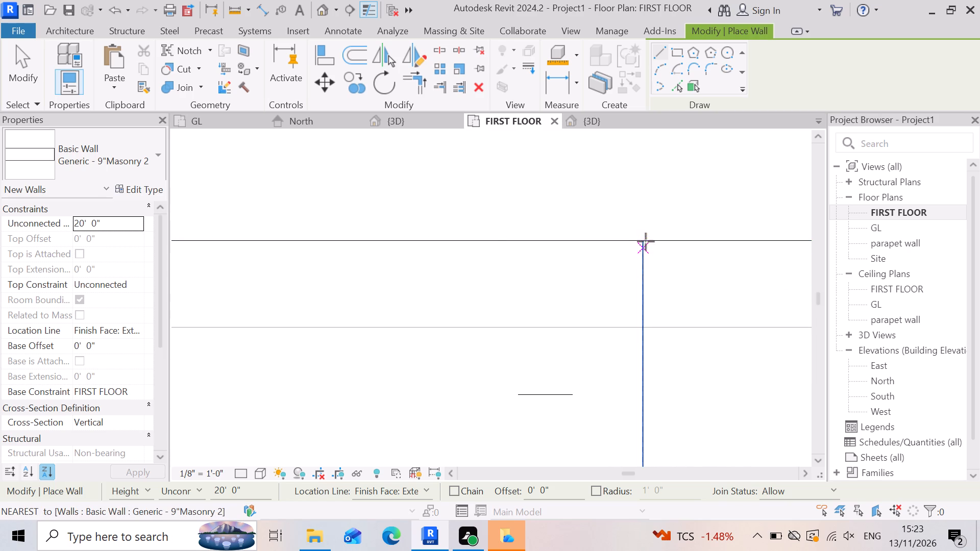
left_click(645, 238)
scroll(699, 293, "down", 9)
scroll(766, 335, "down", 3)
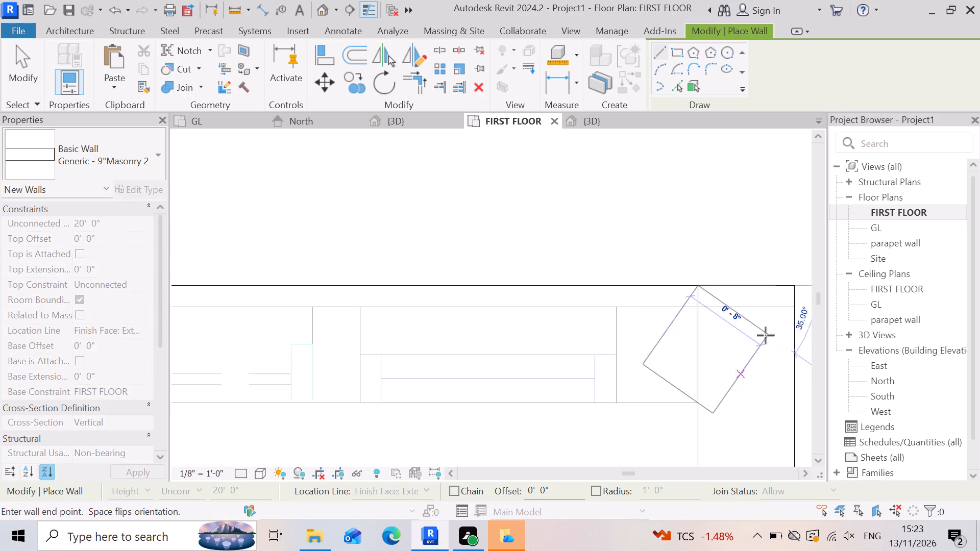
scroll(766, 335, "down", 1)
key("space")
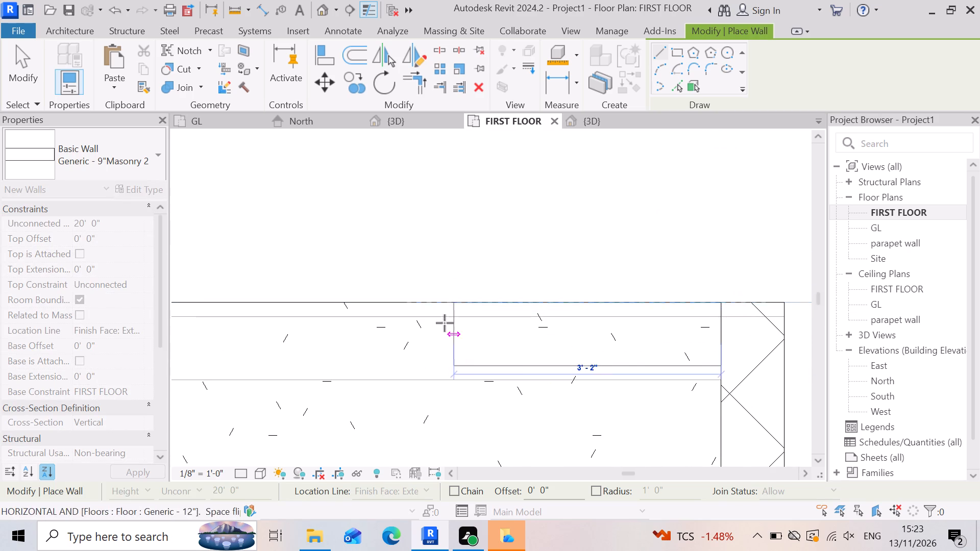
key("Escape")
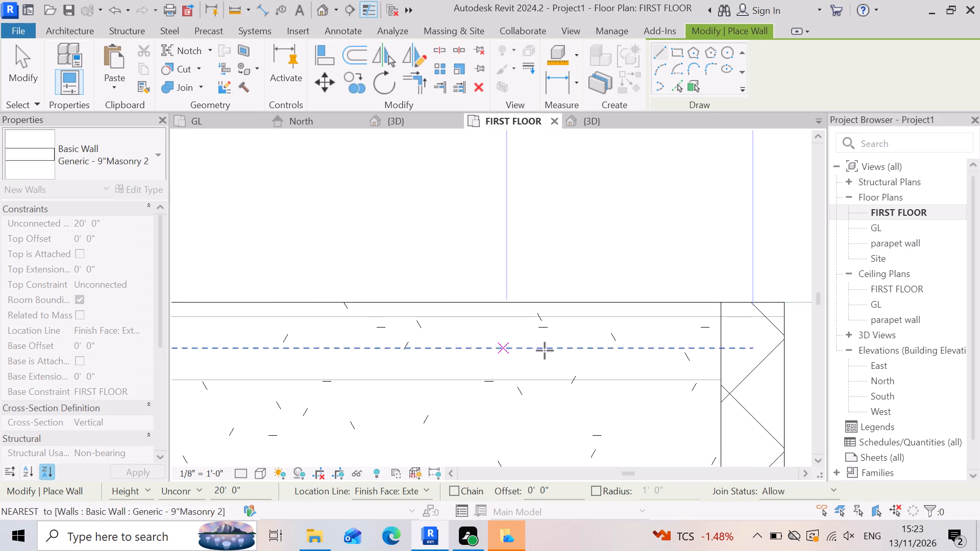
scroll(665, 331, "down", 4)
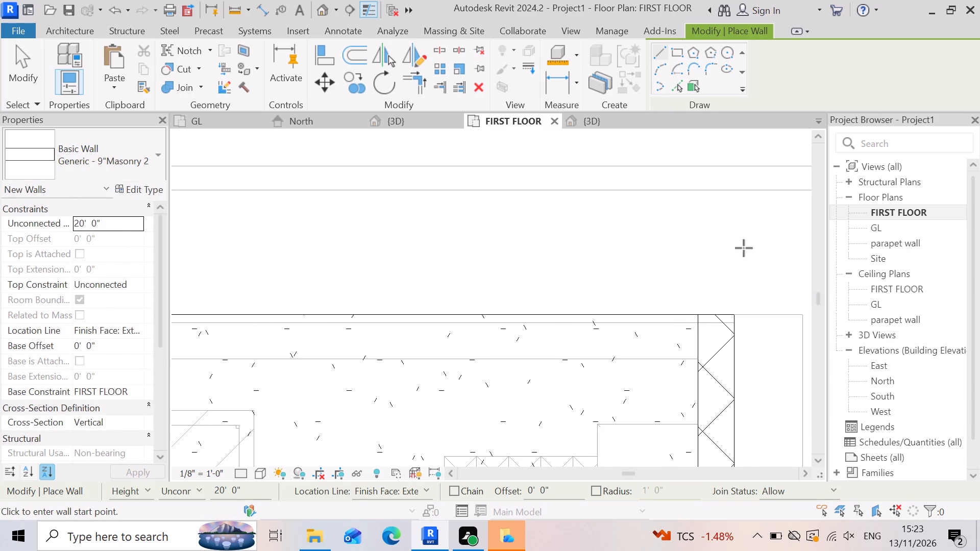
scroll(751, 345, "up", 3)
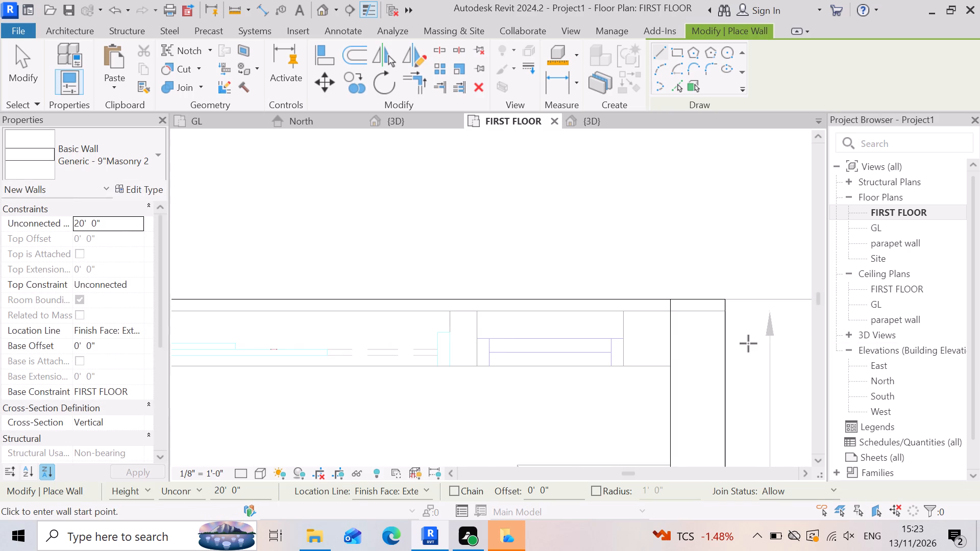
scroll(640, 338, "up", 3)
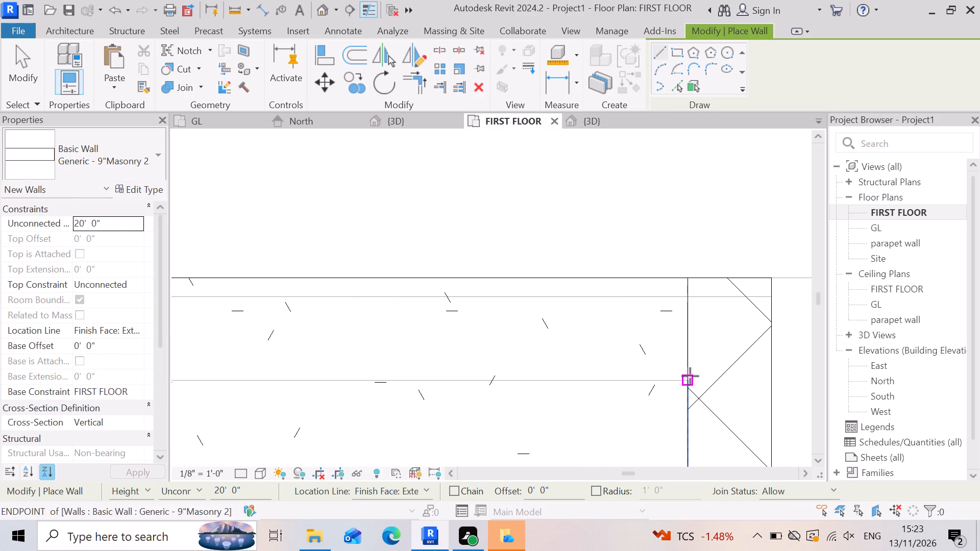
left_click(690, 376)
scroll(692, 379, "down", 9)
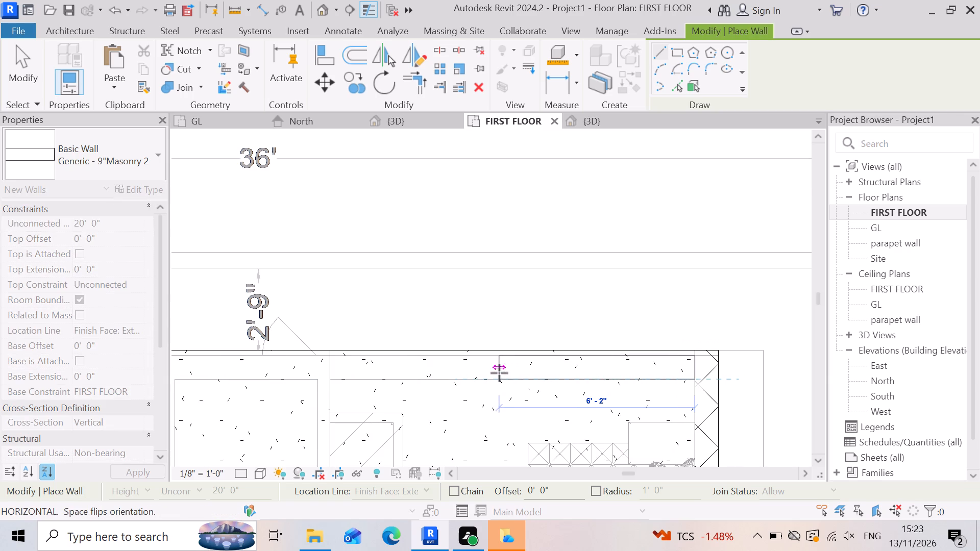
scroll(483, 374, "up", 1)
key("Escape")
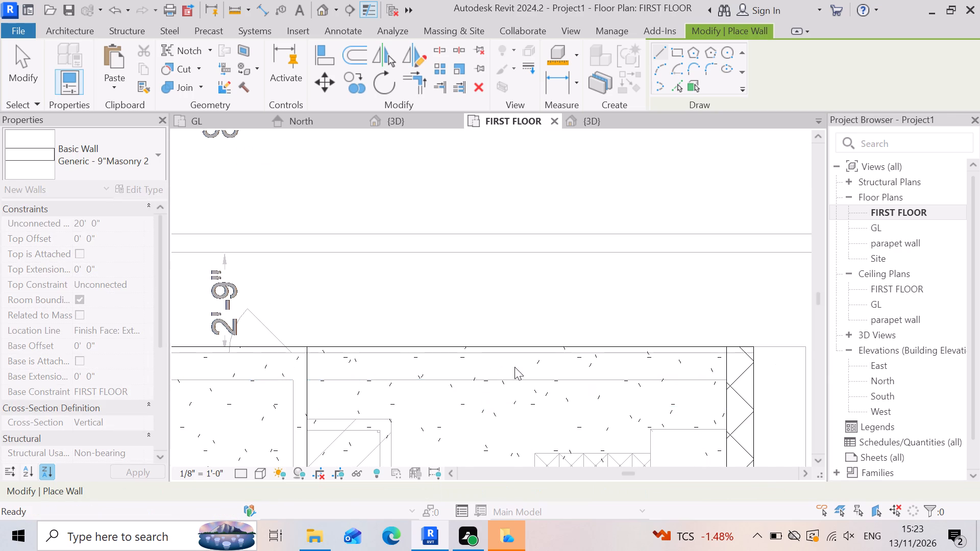
Draw a Generic - 9"Masonry 2 wall about 29' - 0 1/2" long along the slab's north edge to its northwest corner, thickness facing inward.
scroll(707, 339, "up", 5)
scroll(745, 373, "up", 3)
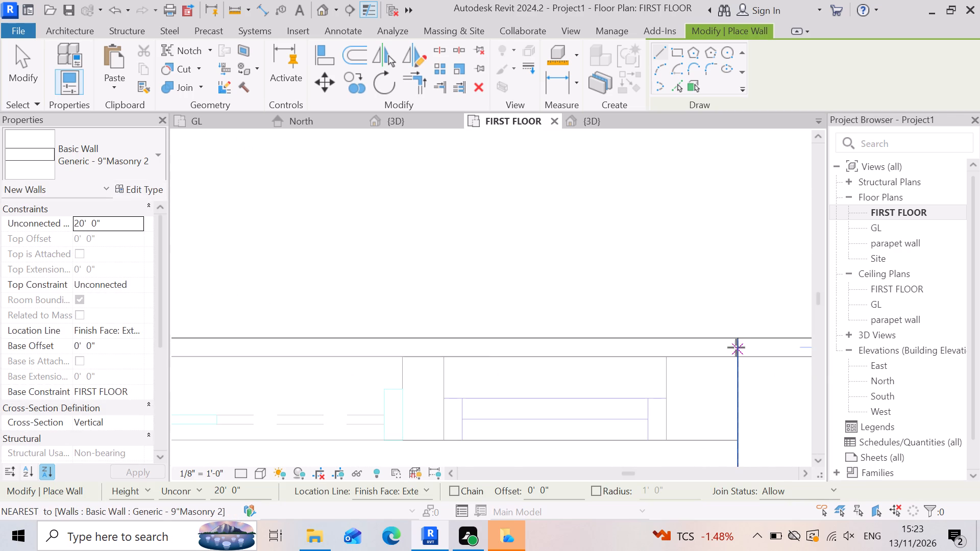
left_click(737, 341)
scroll(594, 327, "down", 5)
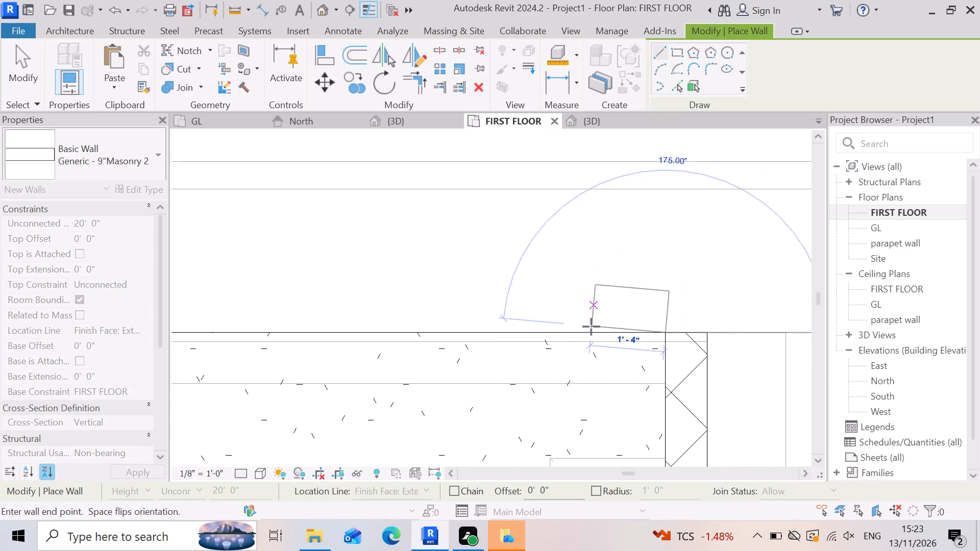
key("space")
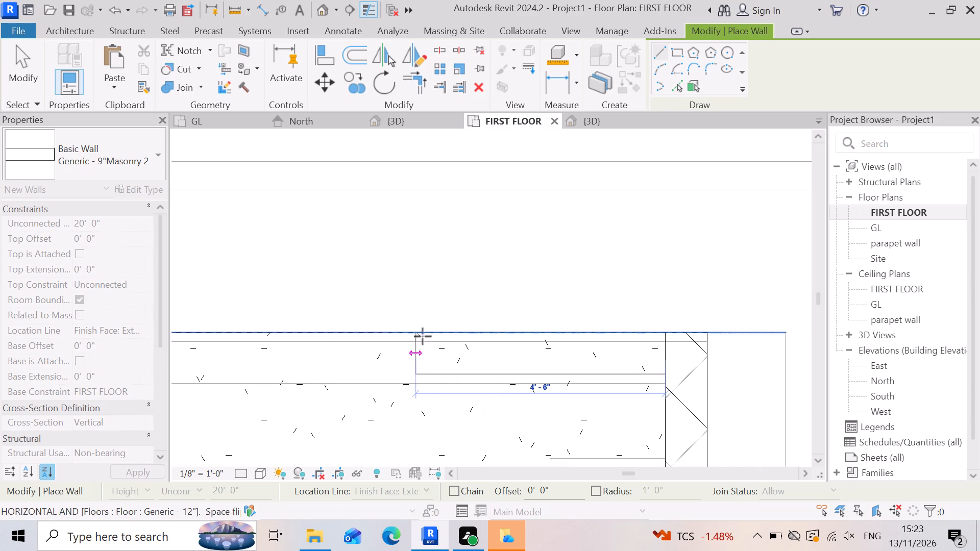
scroll(511, 338, "down", 7)
scroll(592, 358, "down", 5)
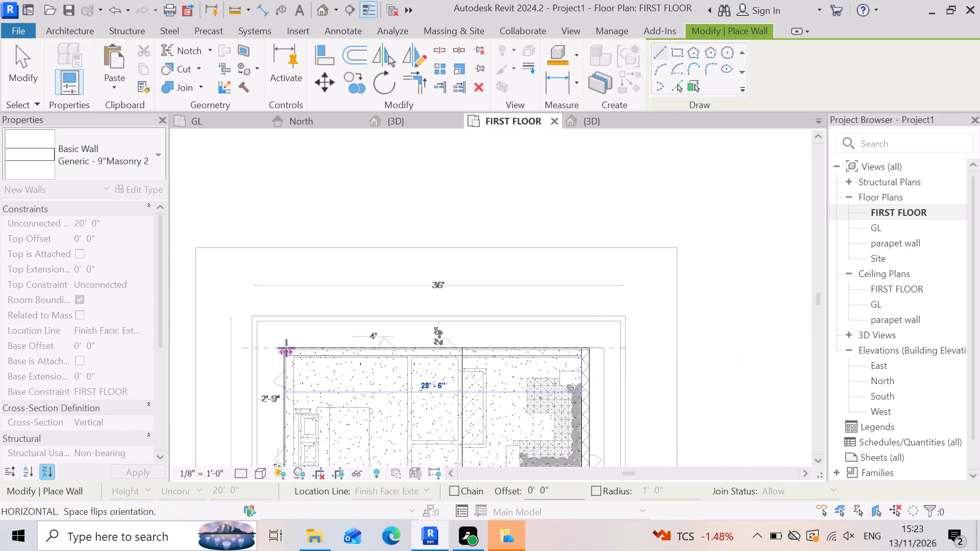
scroll(309, 355, "up", 14)
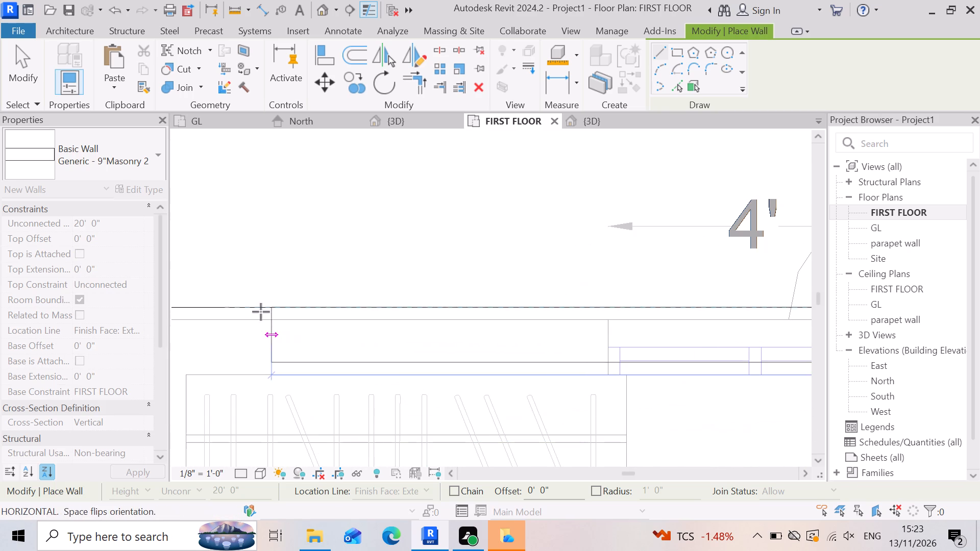
scroll(254, 311, "down", 8)
scroll(230, 317, "up", 6)
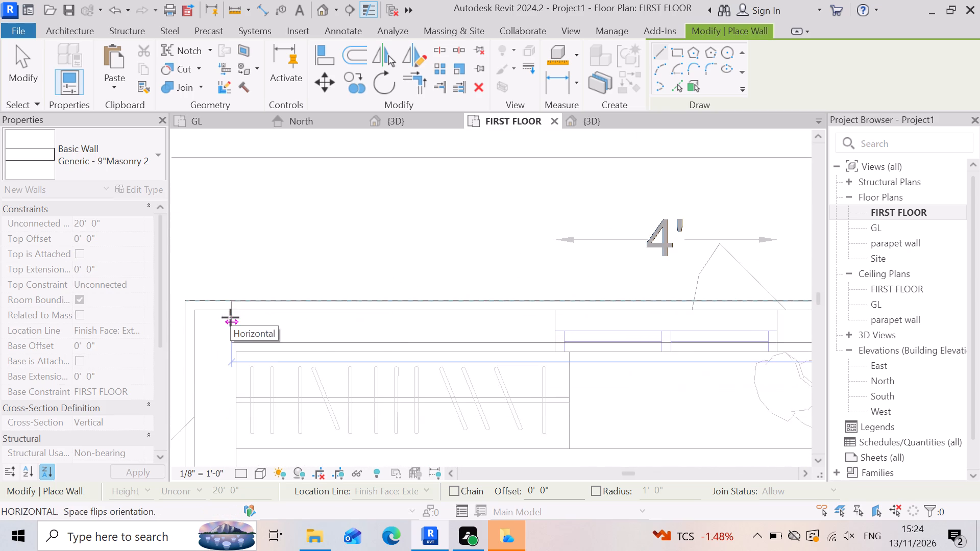
left_click(184, 311)
Draw a Generic - 9"Masonry 2 wall along the slab's west edge, from the northwest corner south to the existing wall's end beside the utility.
scroll(333, 284, "down", 8)
scroll(263, 350, "up", 2)
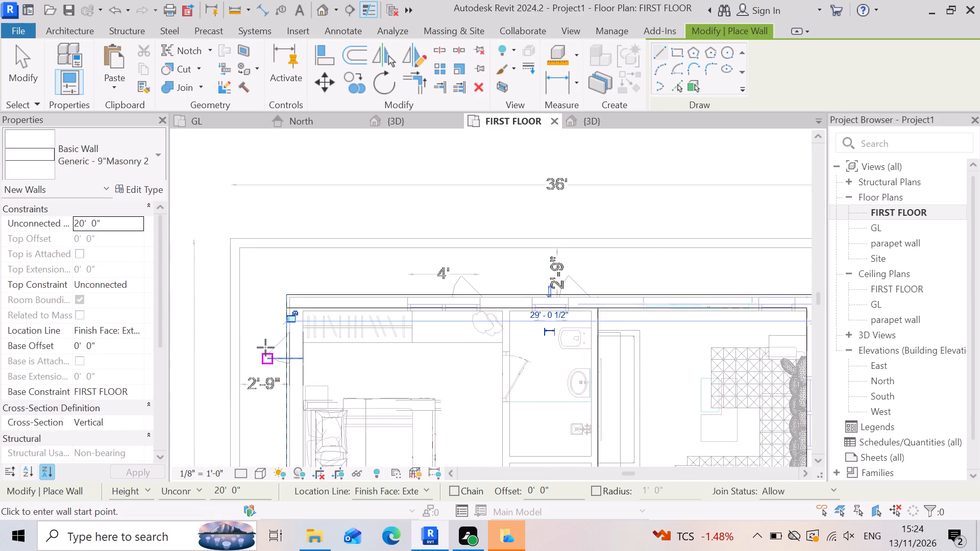
scroll(265, 347, "up", 9)
scroll(327, 247, "up", 5)
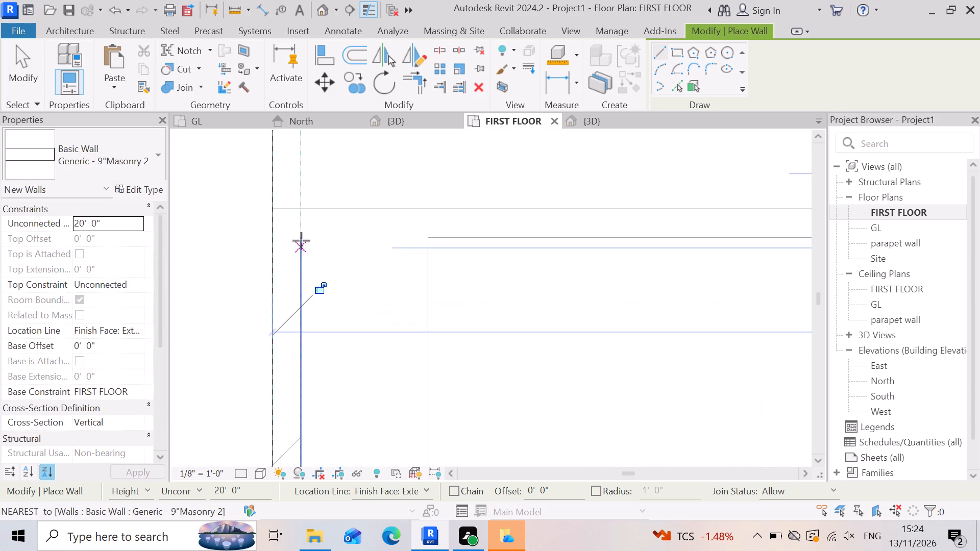
left_click(268, 209)
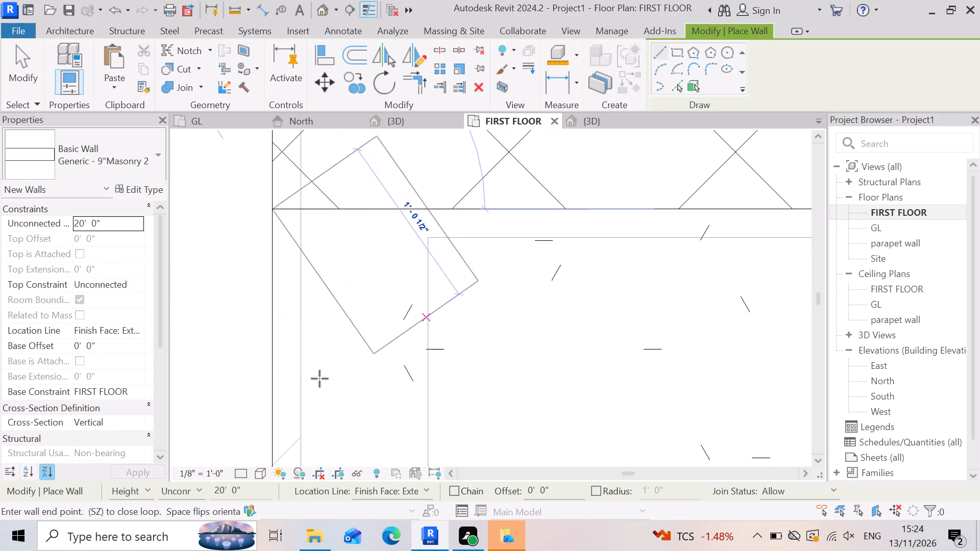
scroll(278, 347, "down", 15)
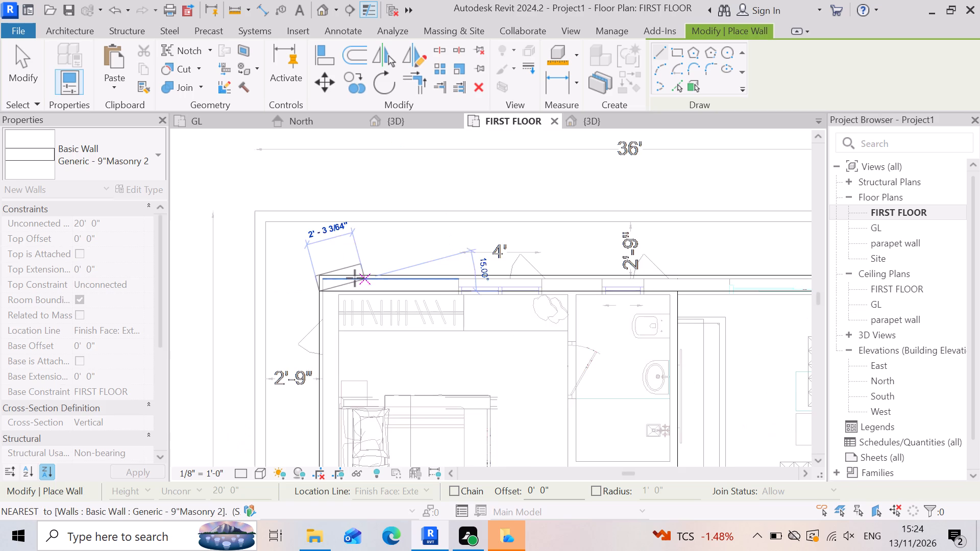
scroll(355, 278, "down", 9)
scroll(386, 408, "down", 4)
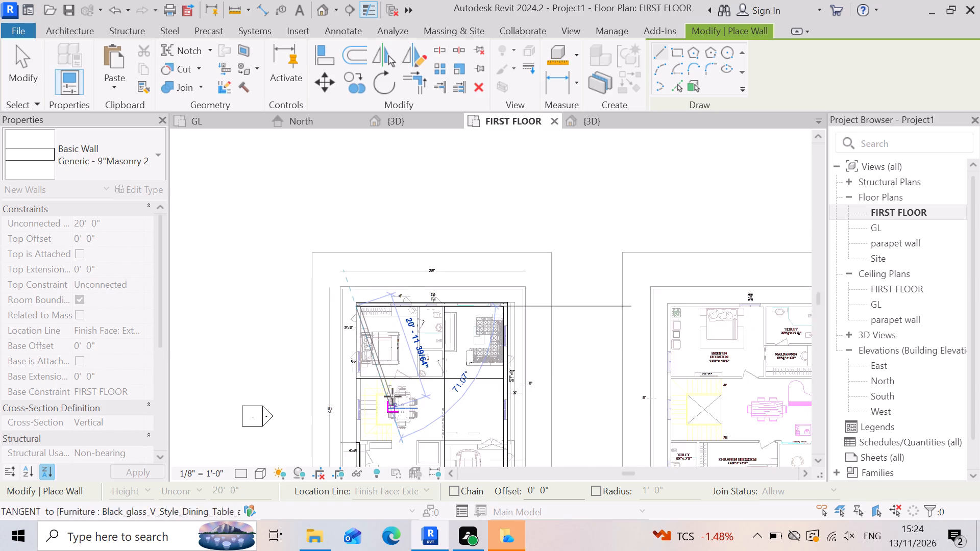
scroll(444, 367, "down", 5)
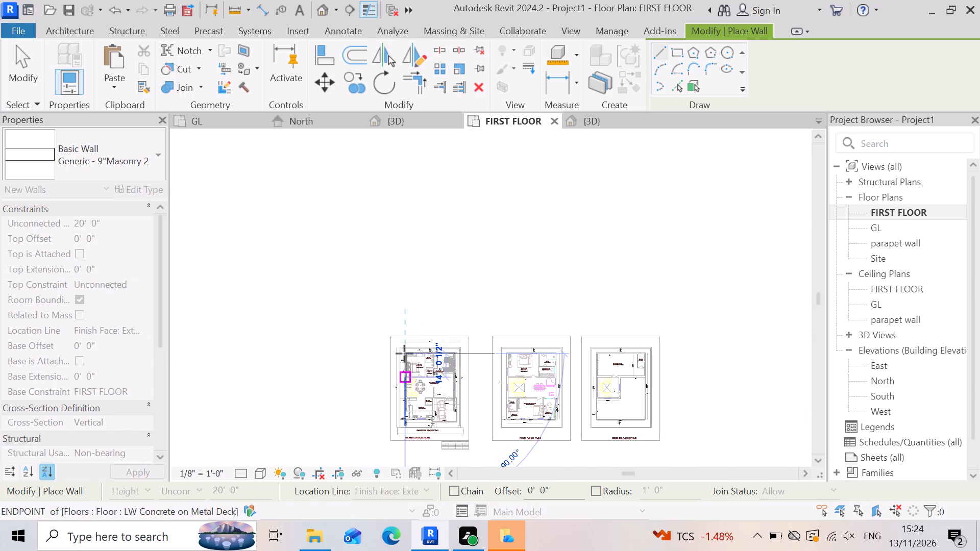
scroll(404, 439, "up", 6)
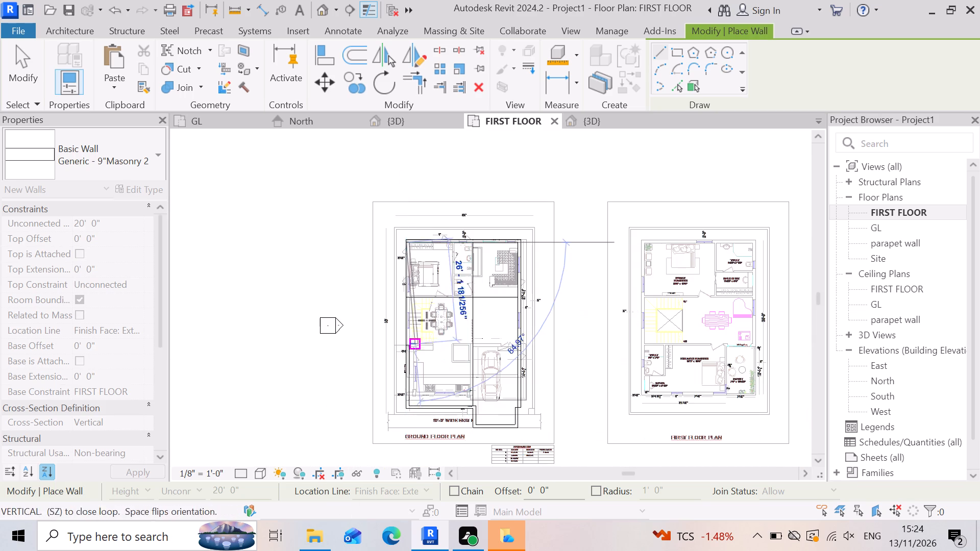
scroll(409, 367, "up", 4)
scroll(423, 317, "up", 4)
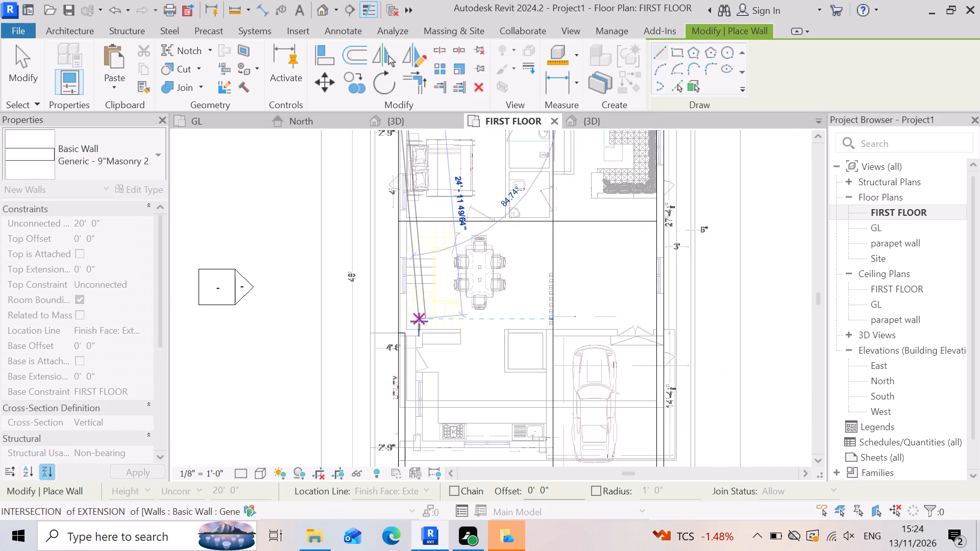
scroll(419, 321, "up", 1)
scroll(389, 378, "up", 3)
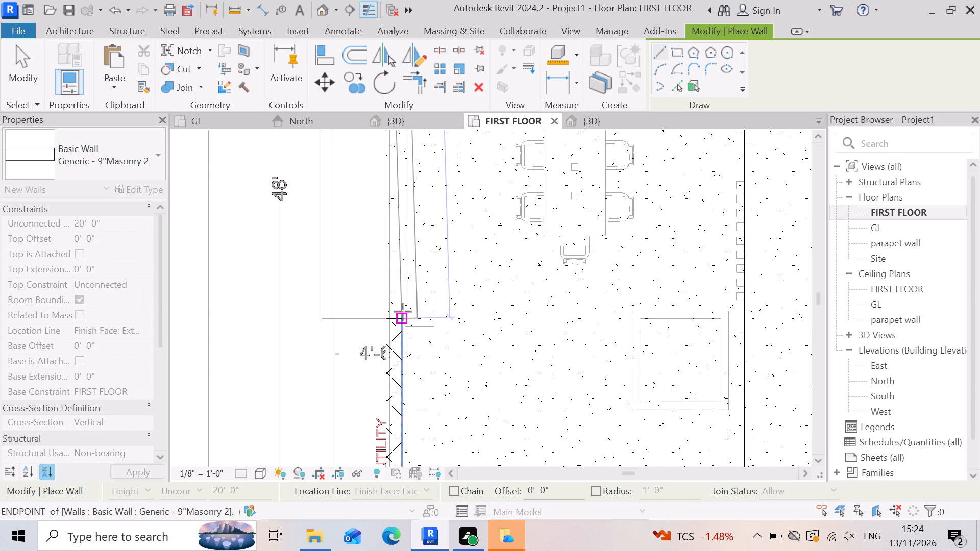
scroll(388, 327, "up", 4)
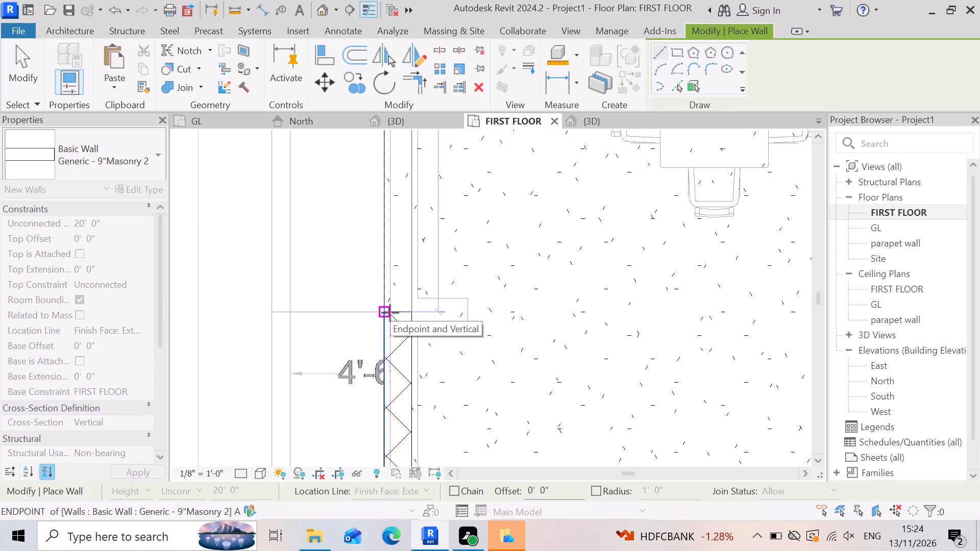
left_click(390, 313)
key("Escape")
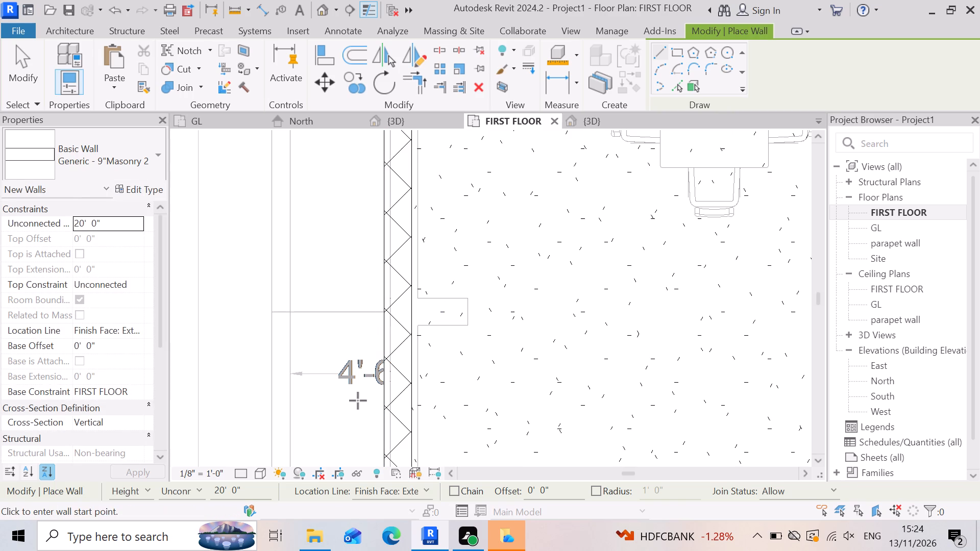
scroll(369, 395, "down", 10)
scroll(513, 424, "down", 4)
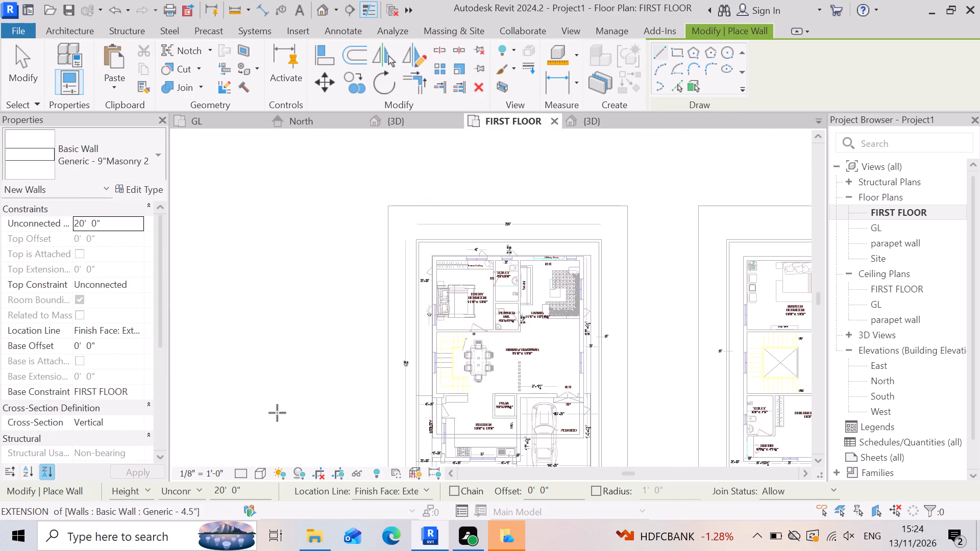
key("Escape")
scroll(486, 270, "up", 5)
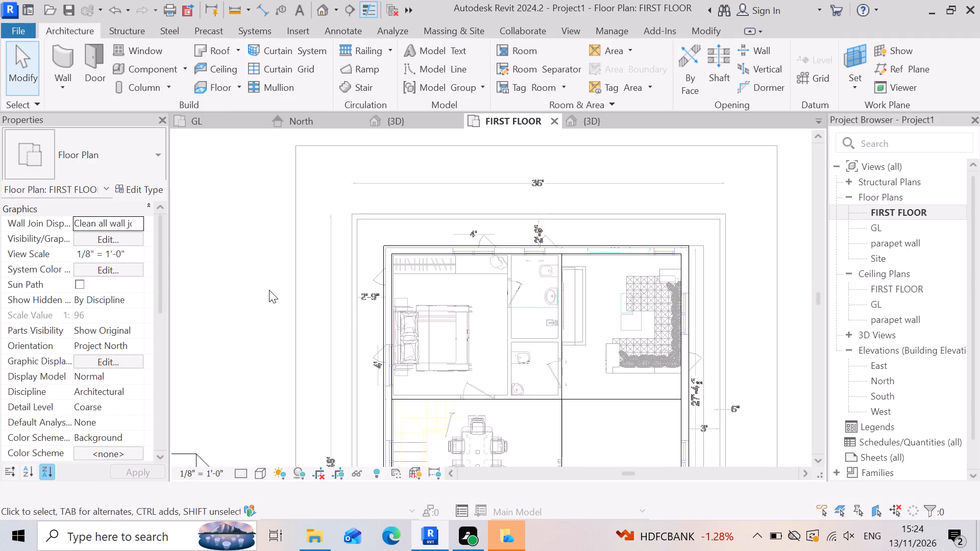
Switch to the 3D view and examine the first-floor outer walls from the back around the west side to the front.
scroll(585, 306, "up", 3)
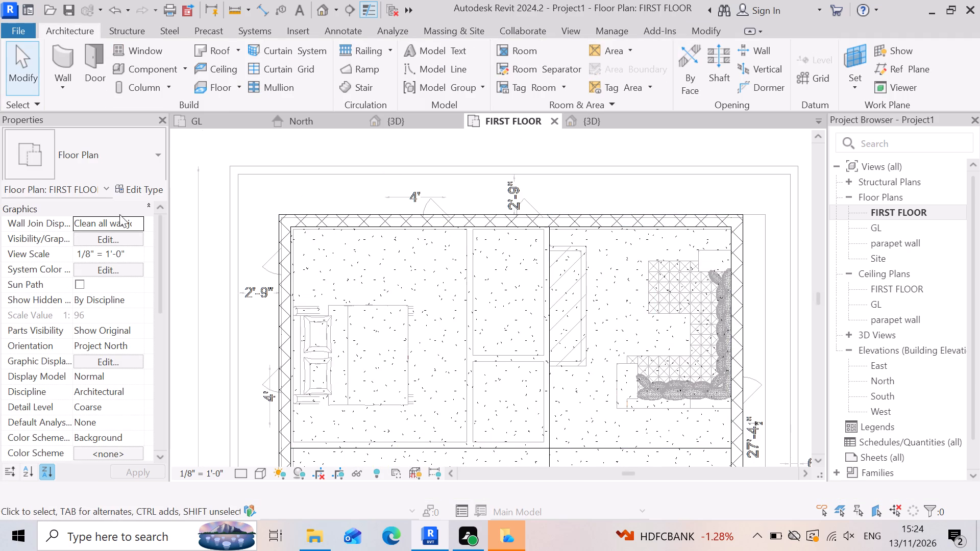
left_click(425, 118)
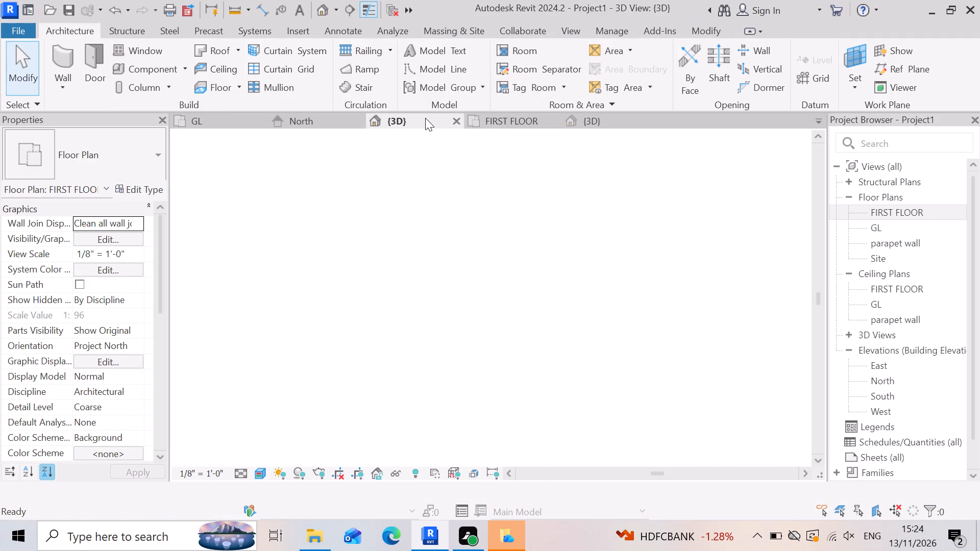
key("Escape")
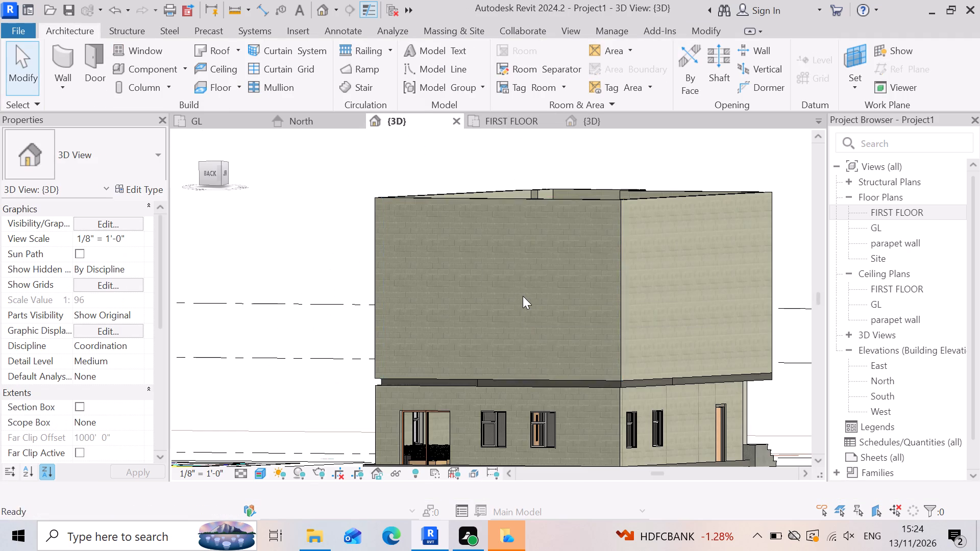
scroll(452, 268, "down", 4)
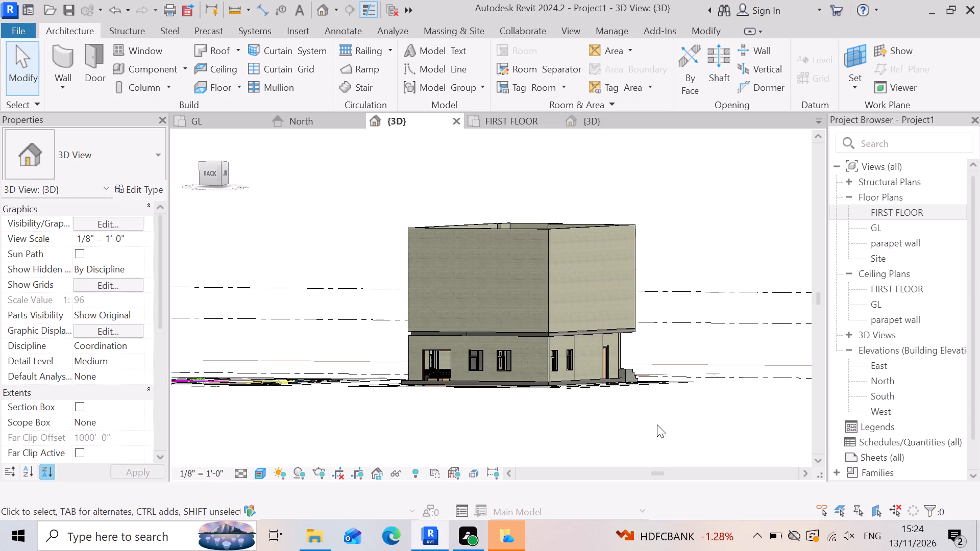
right_click_drag(636, 392, 558, 410, "shift")
middle_click_drag(602, 406, 579, 406, "shift")
scroll(426, 371, "down", 2)
right_click_drag(605, 418, 554, 415, "shift")
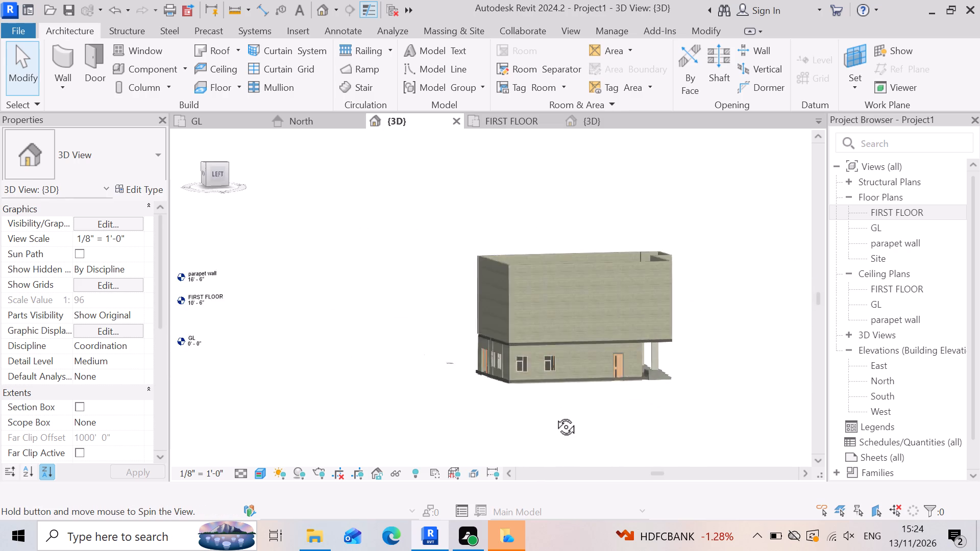
right_click_drag(554, 415, 434, 408, "shift")
middle_click_drag(449, 408, 434, 408, "shift")
scroll(543, 329, "up", 2)
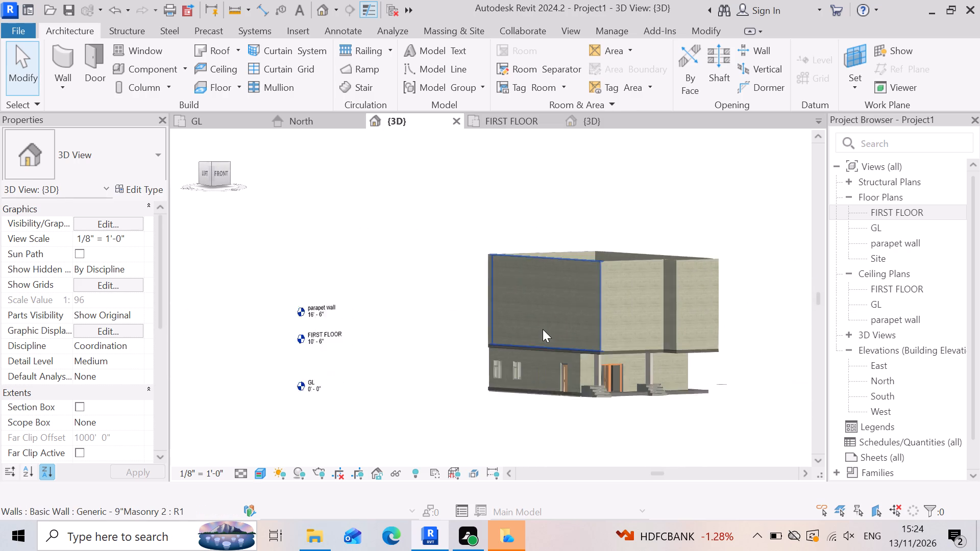
scroll(543, 329, "up", 1)
scroll(503, 336, "down", 2)
scroll(569, 364, "down", 2)
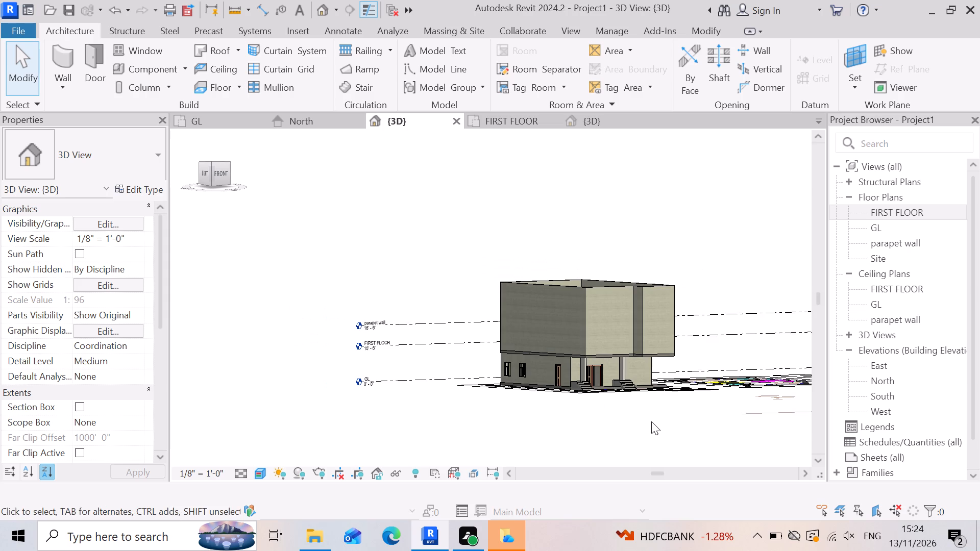
right_click_drag(644, 415, 598, 412, "shift")
middle_click_drag(644, 415, 598, 412, "shift")
scroll(600, 322, "up", 3)
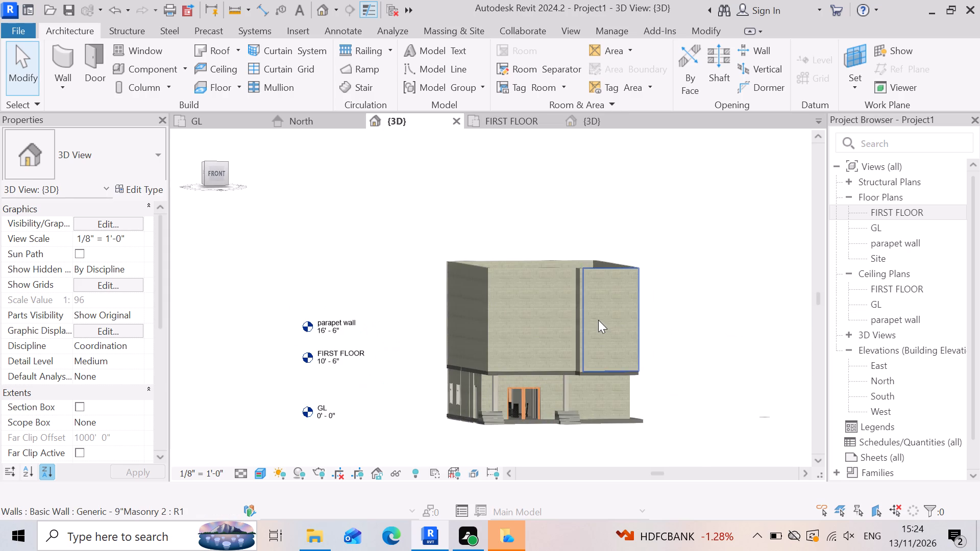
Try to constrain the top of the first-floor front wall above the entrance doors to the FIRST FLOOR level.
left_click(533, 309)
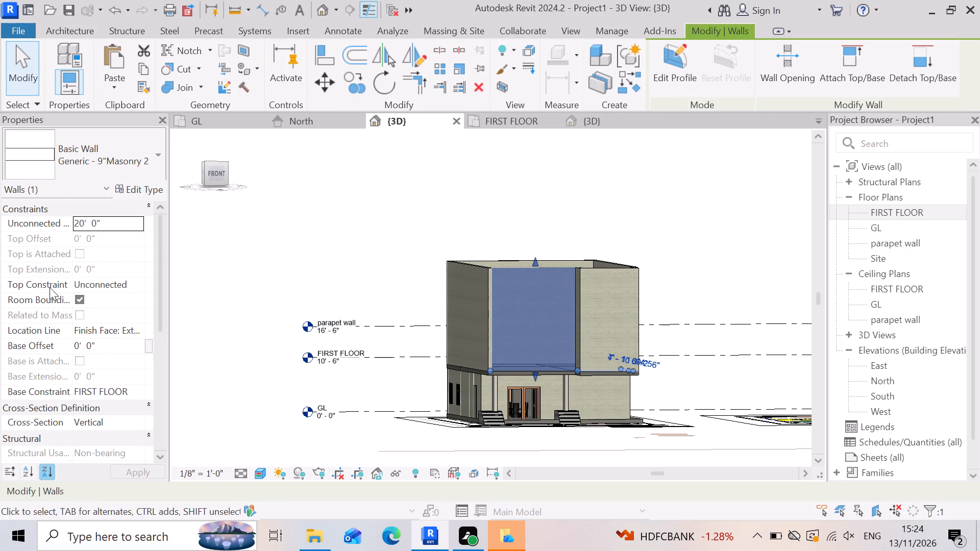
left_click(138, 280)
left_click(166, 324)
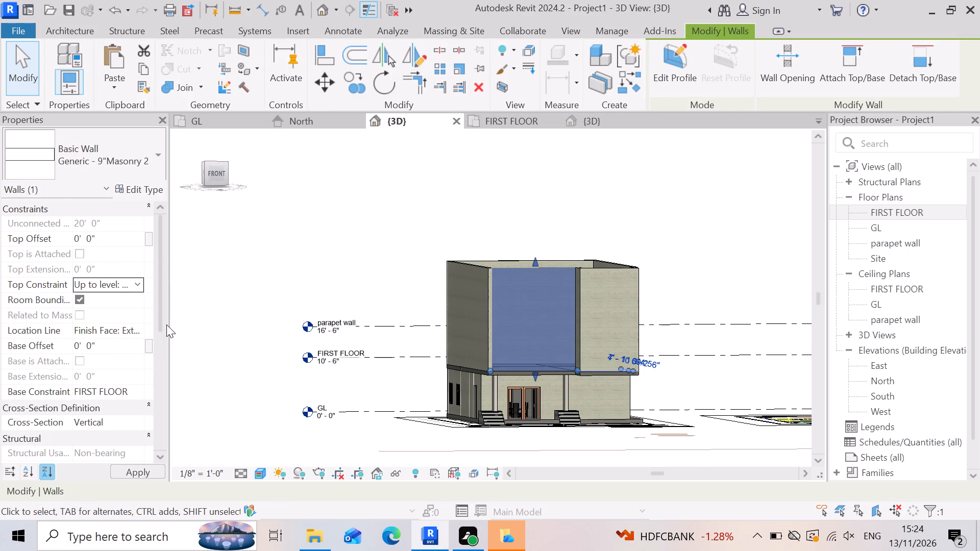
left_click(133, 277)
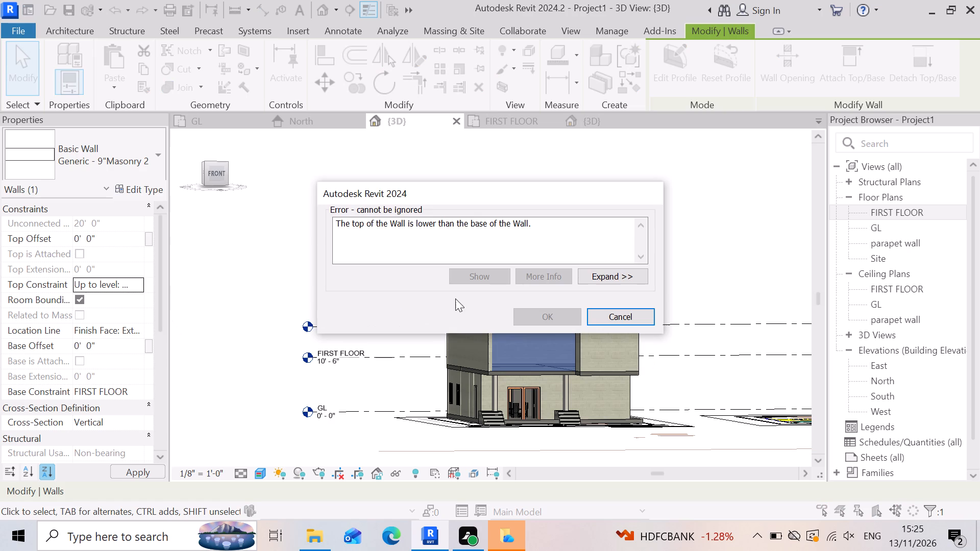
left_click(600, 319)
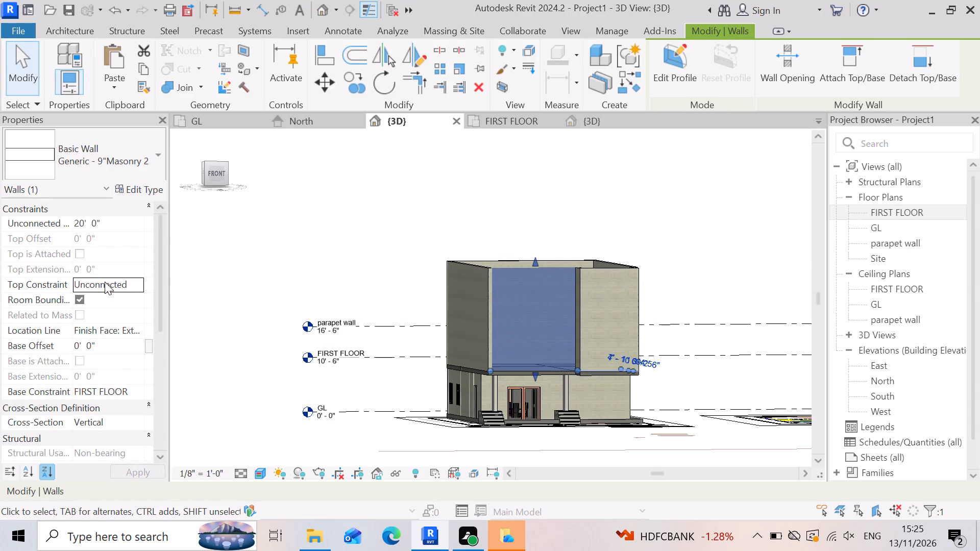
Constrain the top of the front wall above the entrance doors to the parapet wall level with a -6" top offset.
left_click(136, 283)
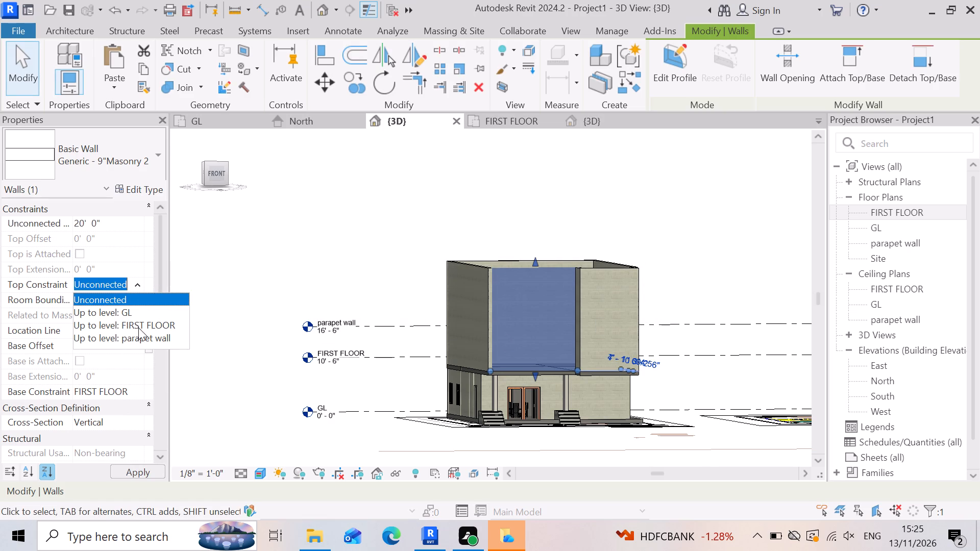
left_click(133, 342)
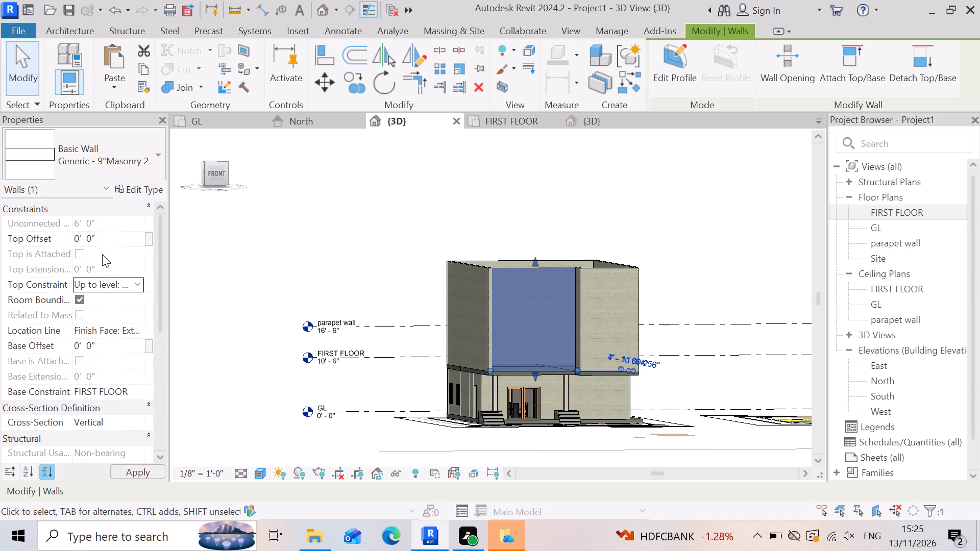
left_click(111, 238)
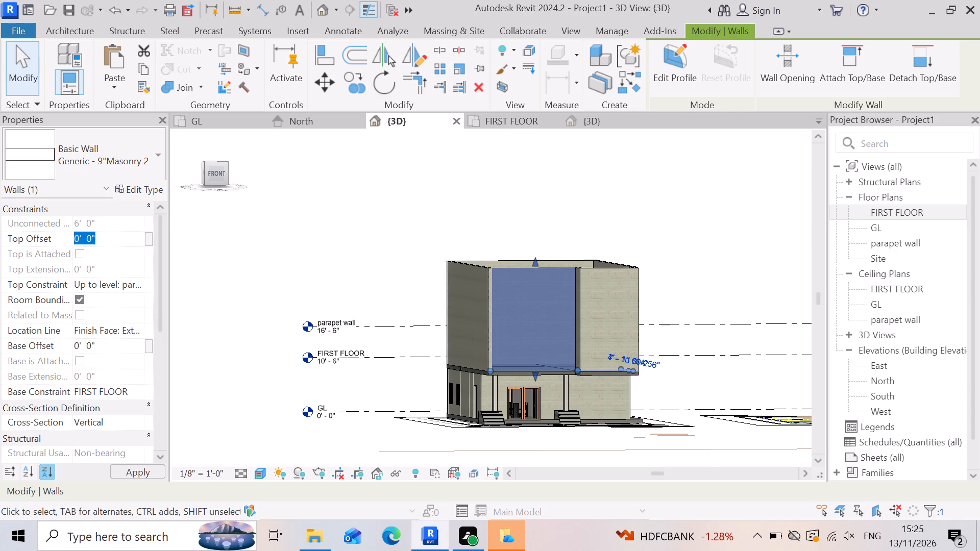
key("minus")
key("6")
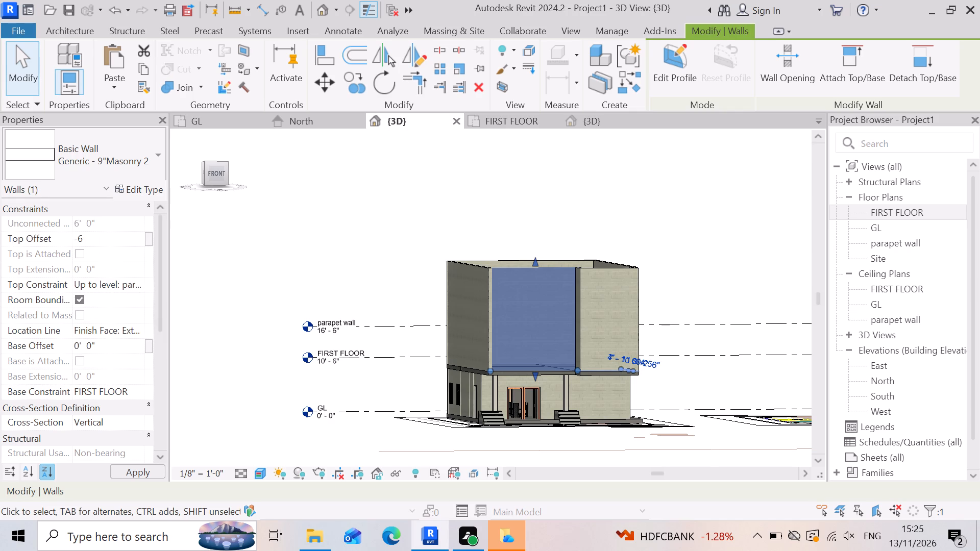
key("shift+quotedbl")
key("Return")
key("Escape")
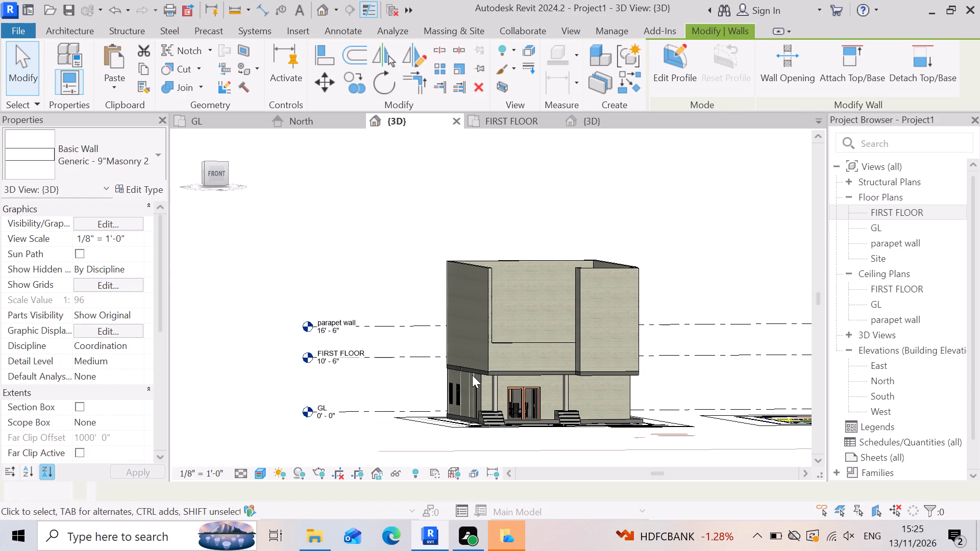
Constrain the top of the first-floor west side wall to the parapet wall level with a -6" top offset.
left_click(470, 328)
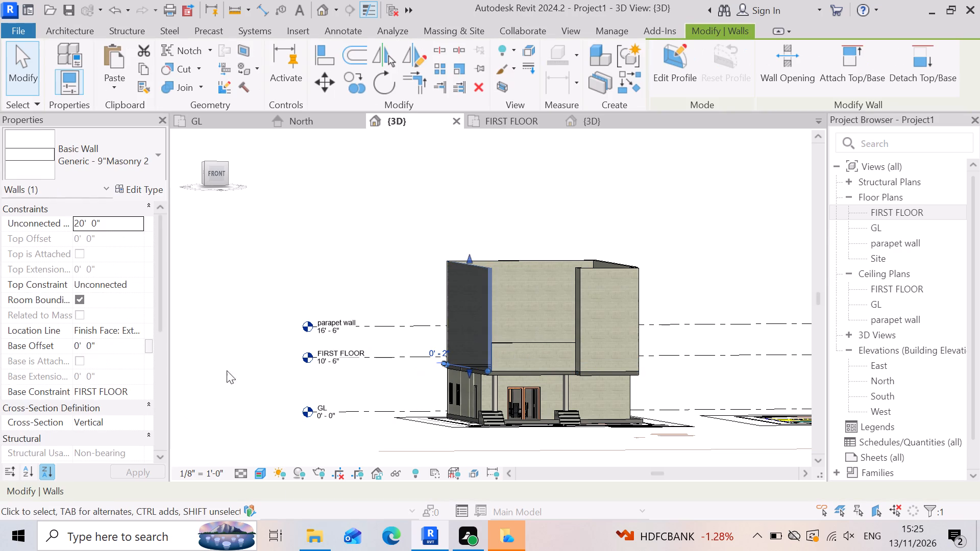
left_click(125, 281)
left_click(137, 283)
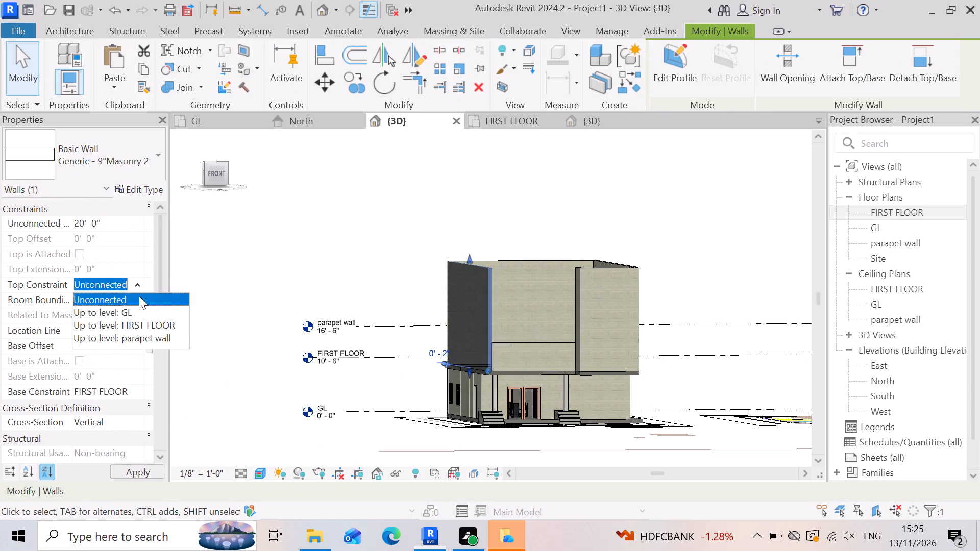
left_click(156, 342)
left_click(117, 238)
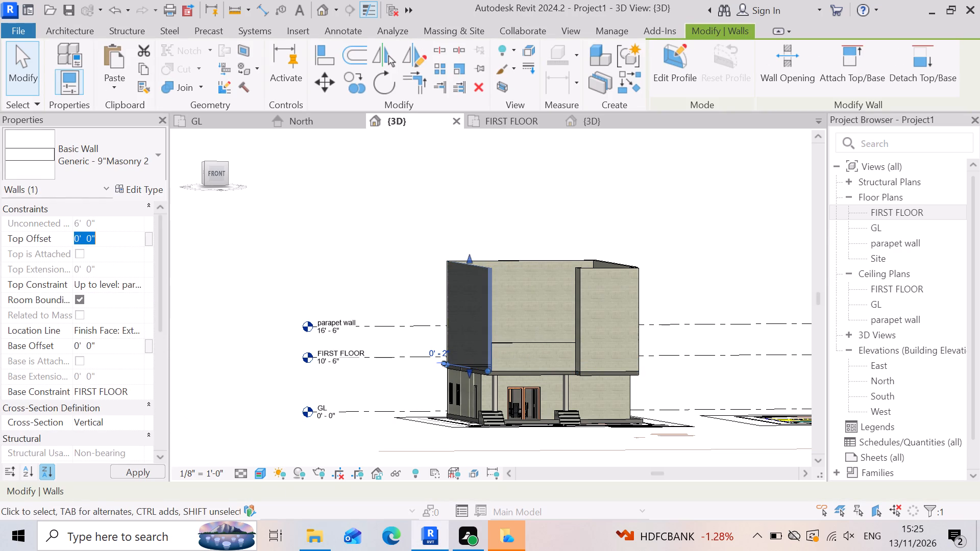
type("-6")
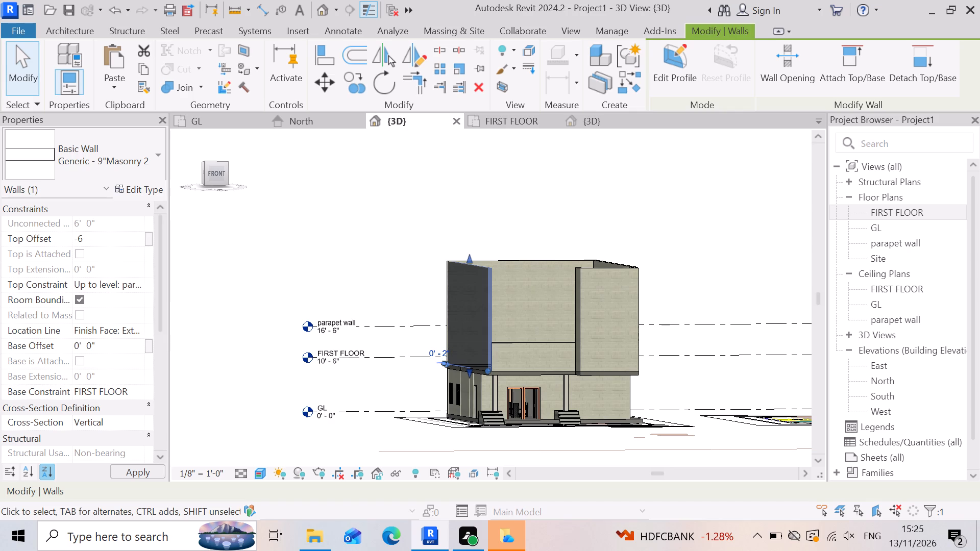
key("shift+colon")
key("BackSpace")
key("shift+quotedbl")
key("Return")
left_click(323, 412)
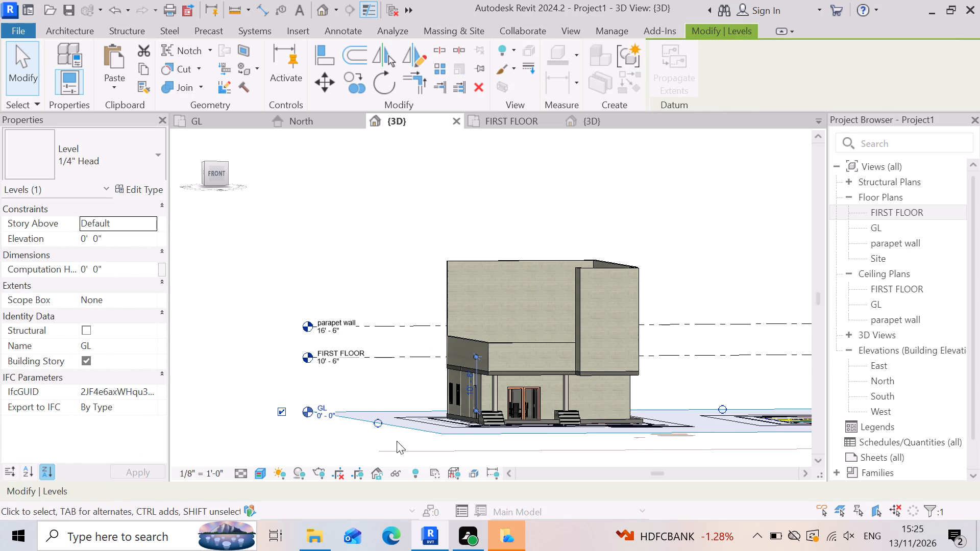
key("Escape")
Constrain the top of the projecting front wall at the east end to the parapet wall level with a -6" top offset.
scroll(358, 392, "down", 4)
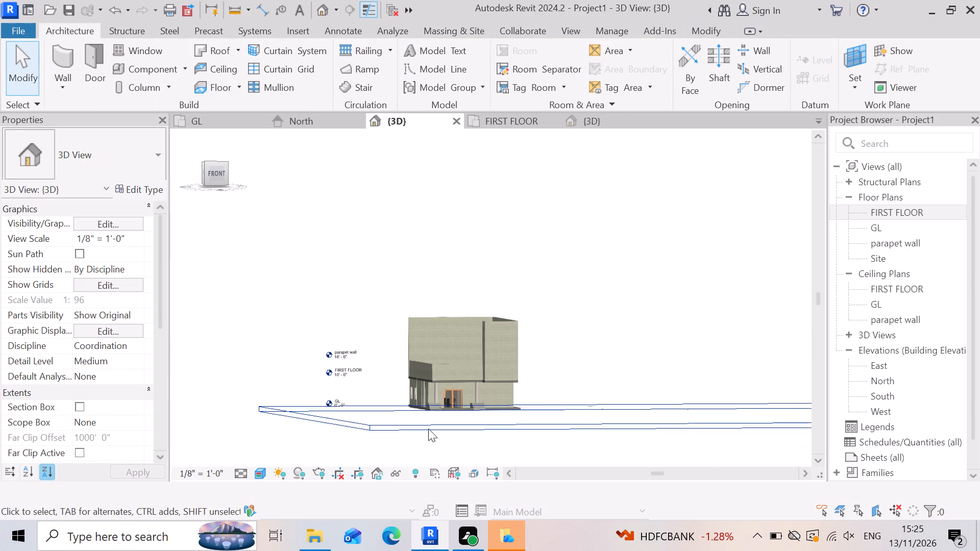
scroll(536, 358, "up", 7)
left_click(586, 393)
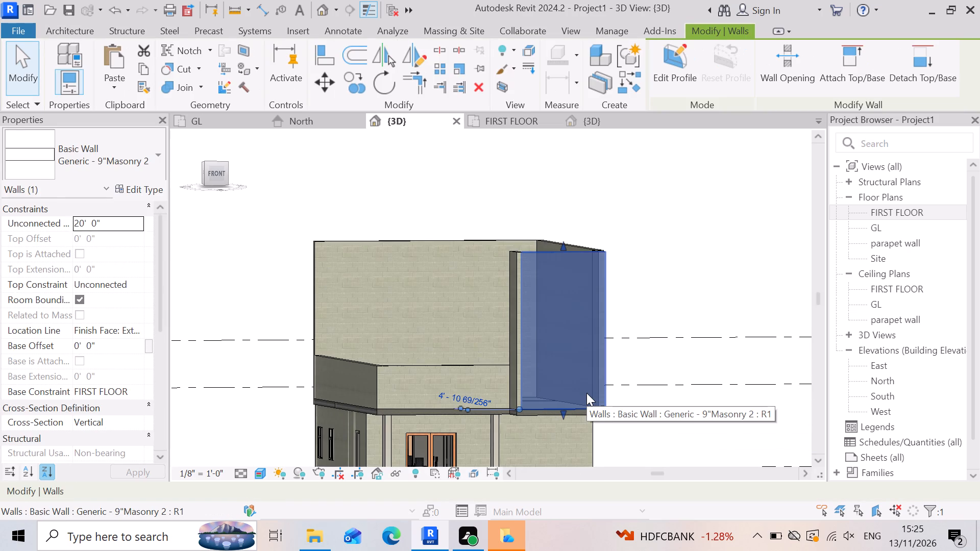
left_click(146, 281)
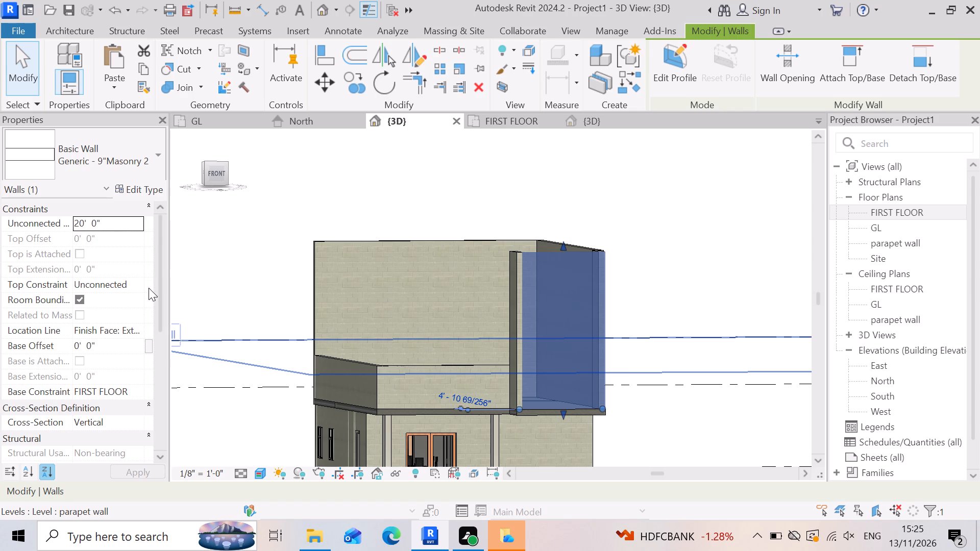
left_click(149, 288)
left_click(132, 284)
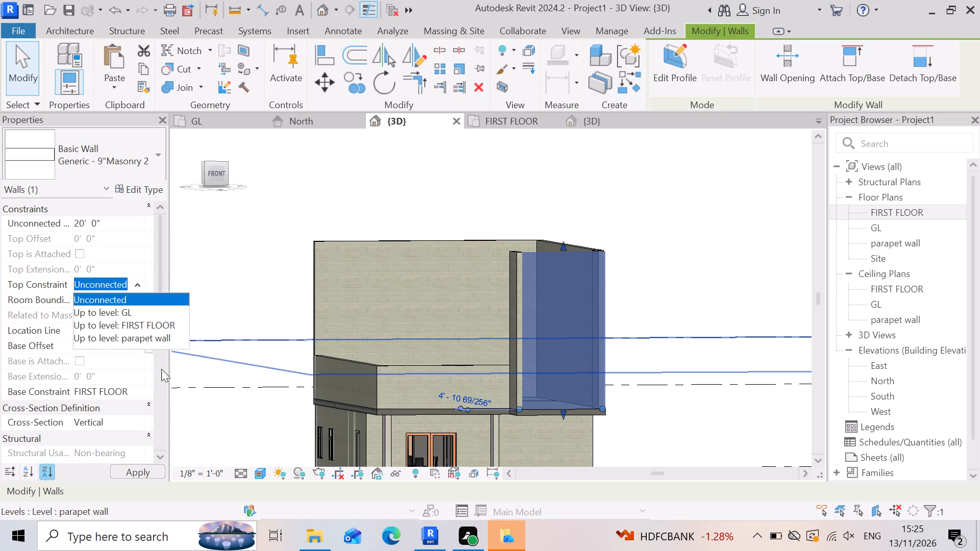
left_click(157, 340)
left_click(119, 237)
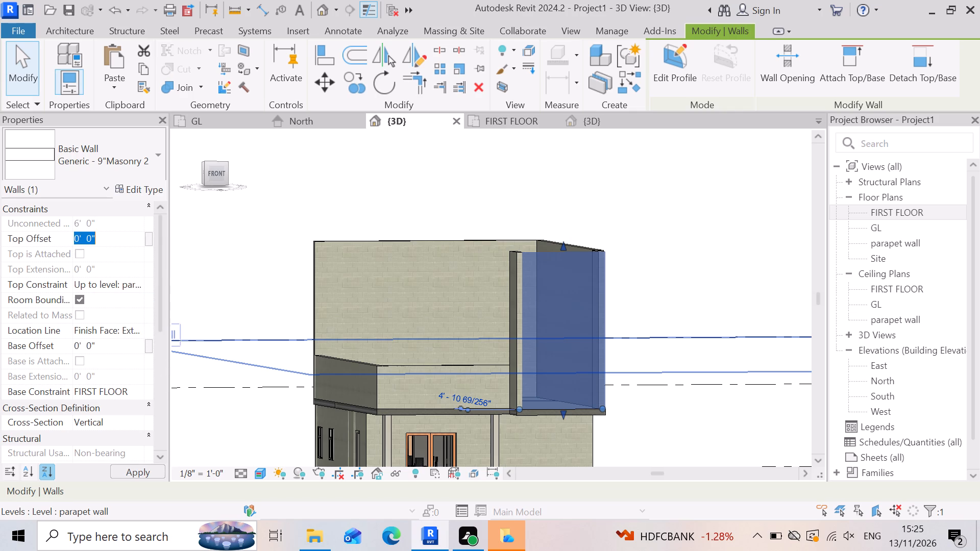
key("minus")
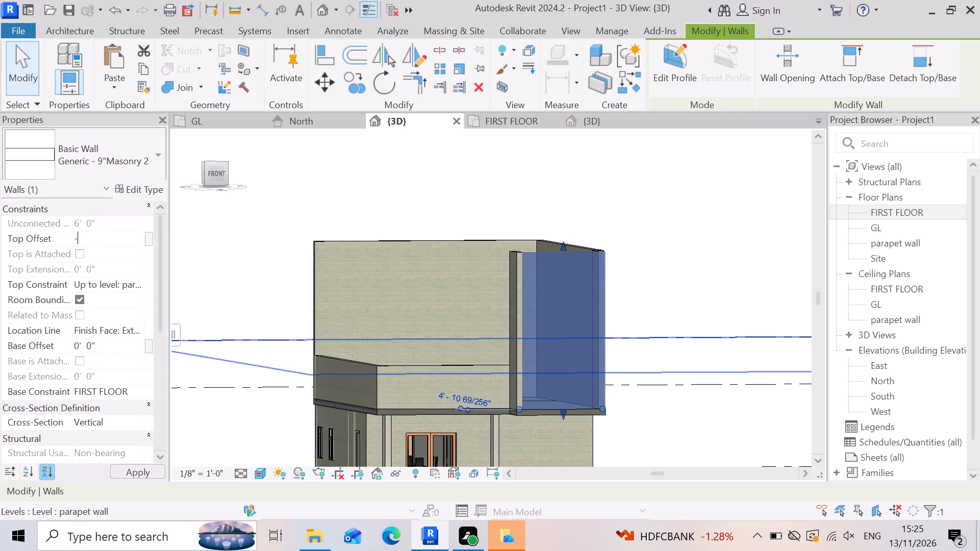
key("6")
key("shift+quotedbl")
key("Return")
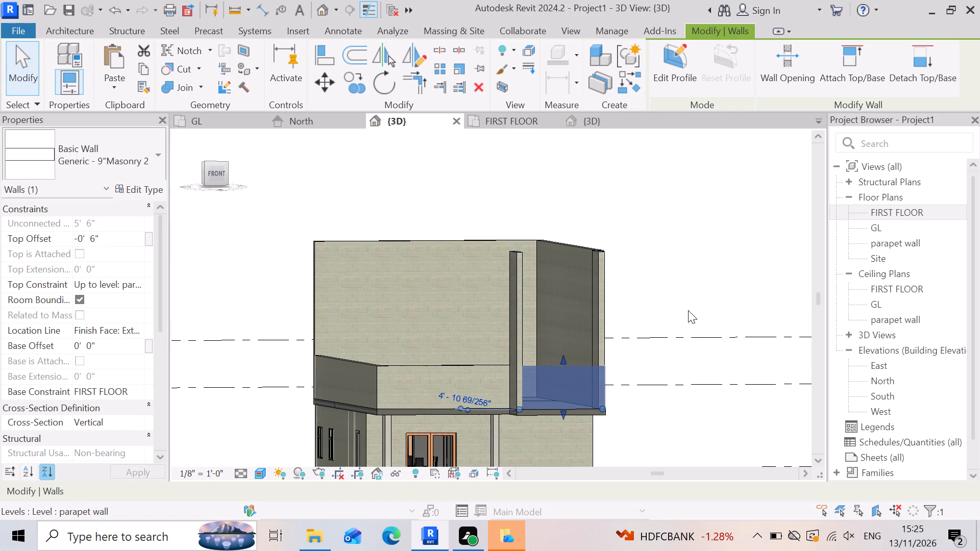
left_click(667, 418)
Constrain the top of the short return wall beside the projecting front wall to the parapet wall level with a -6" top offset.
left_click(522, 328)
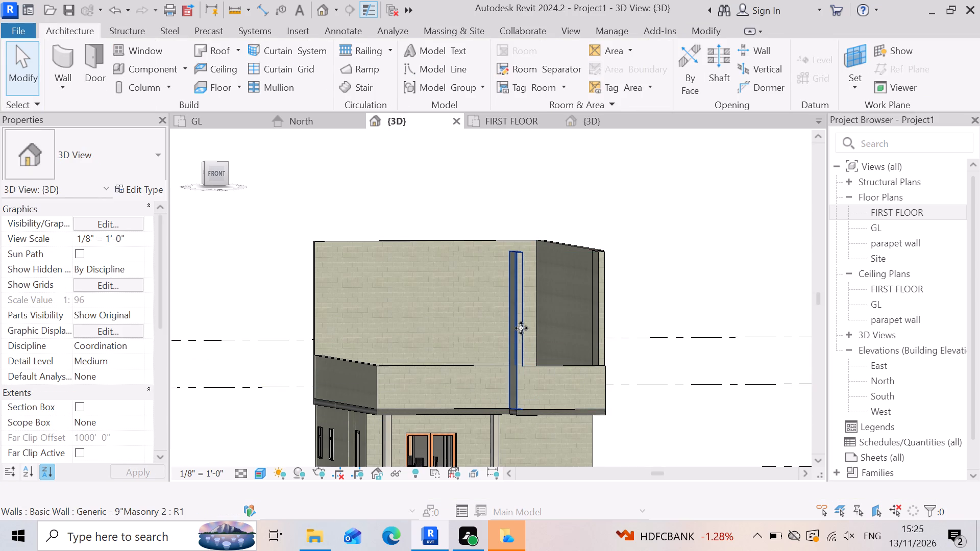
left_click(139, 280)
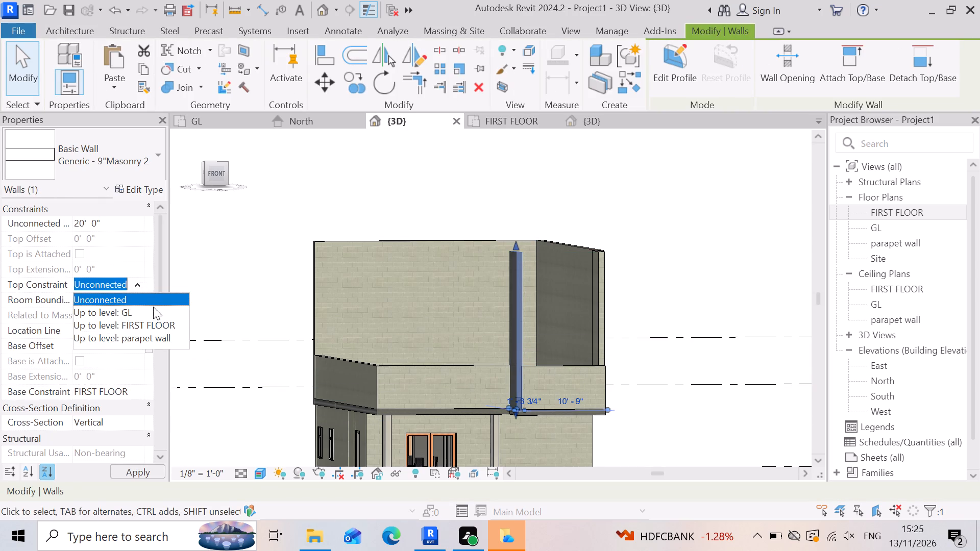
left_click(162, 338)
left_click(117, 240)
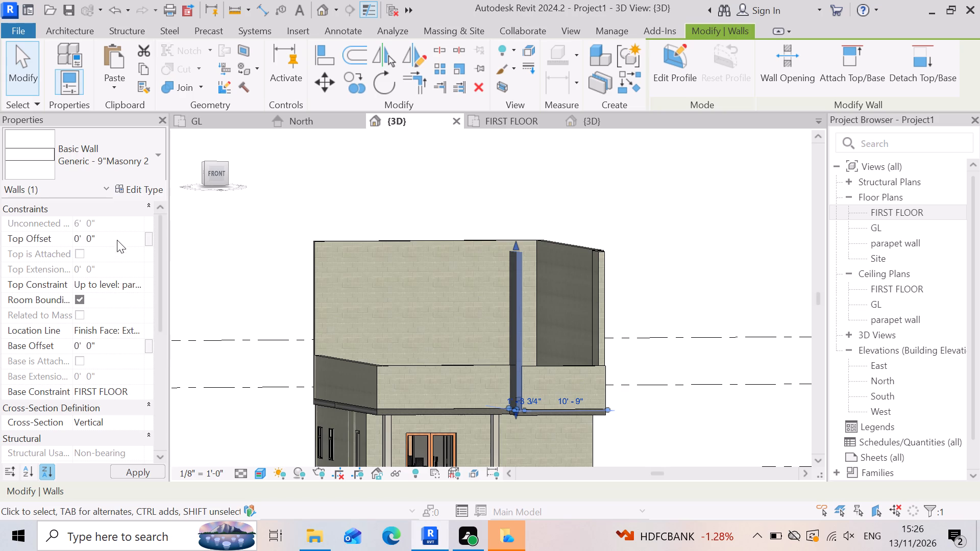
type("-6")
key("shift+quotedbl")
key("Return")
left_click(237, 428)
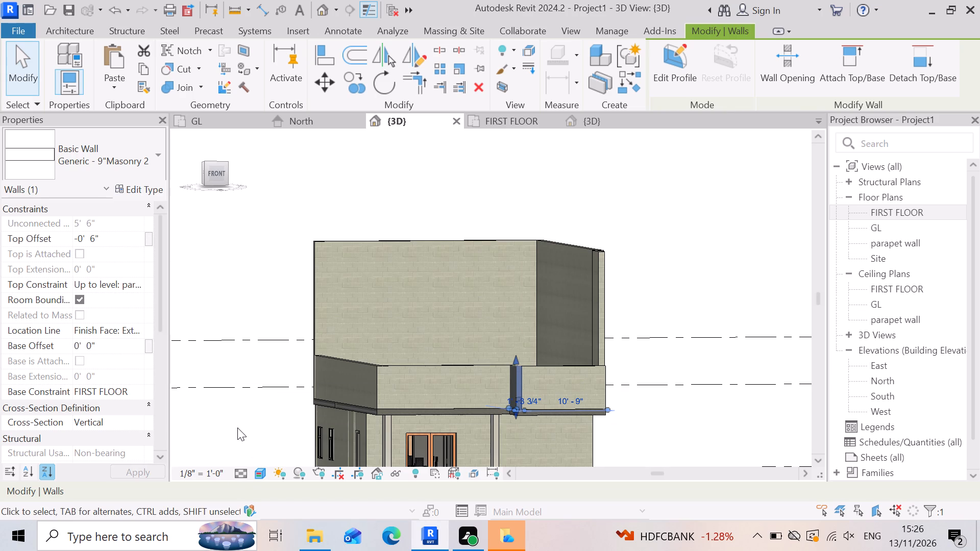
Constrain the top of the first-floor rear wall to the parapet wall level with a -6" top offset.
scroll(521, 358, "up", 4)
scroll(556, 338, "down", 3)
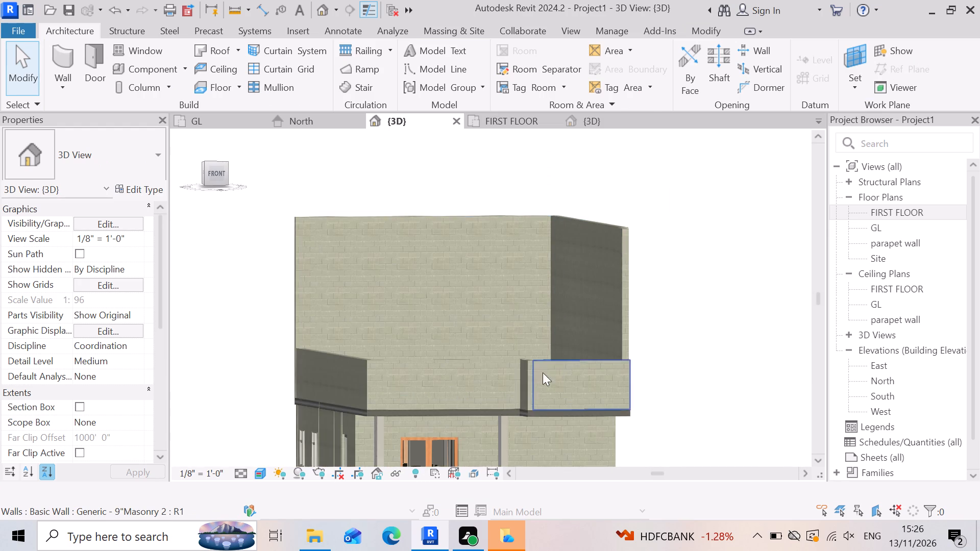
left_click(386, 267)
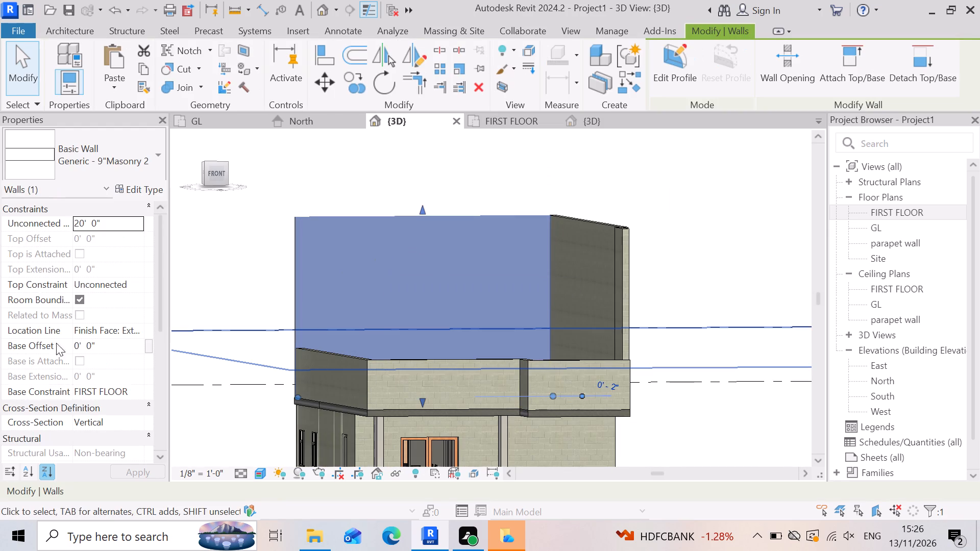
left_click(141, 286)
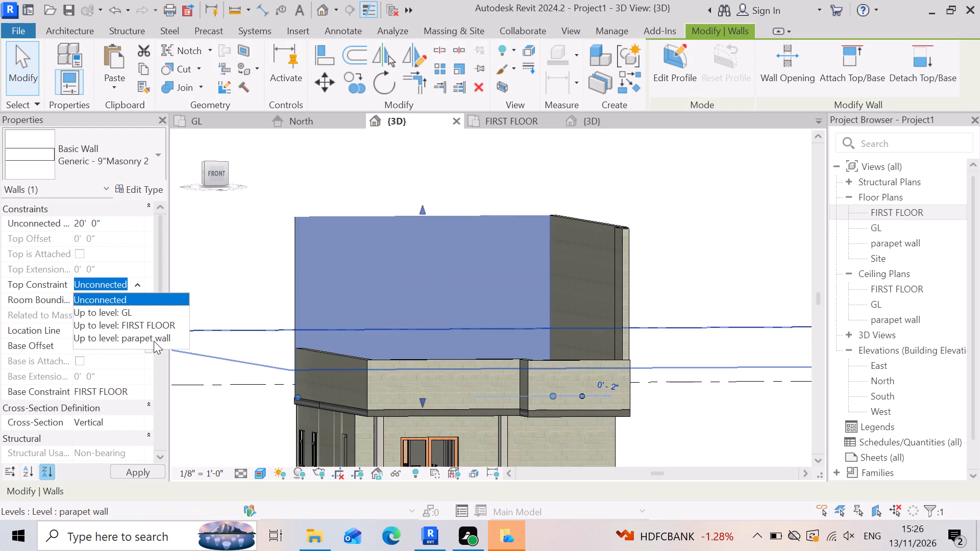
left_click(150, 337)
left_click(126, 240)
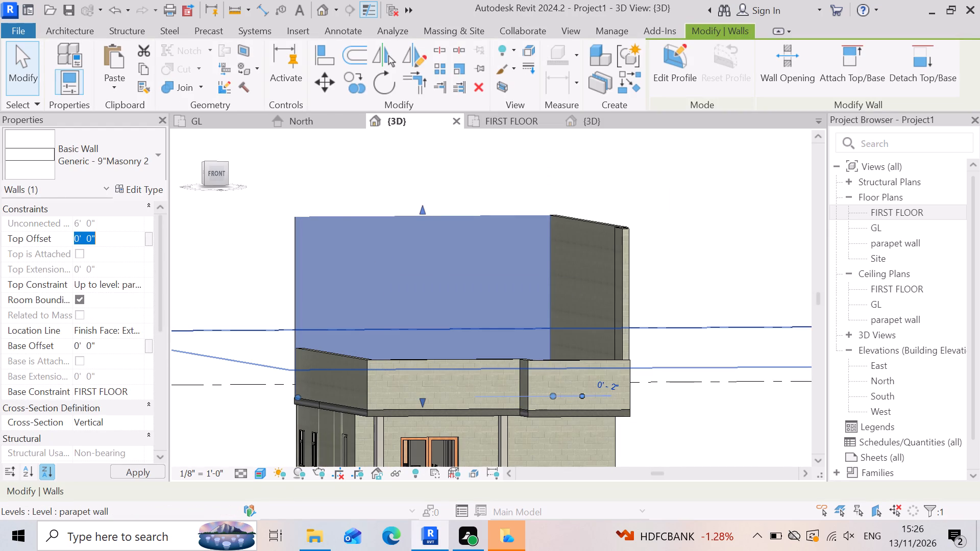
type("-6")
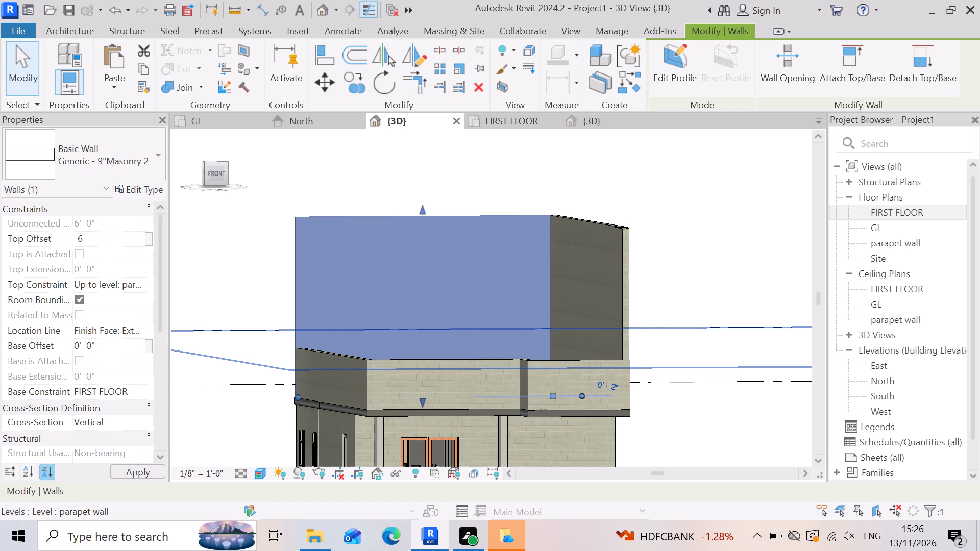
key("shift+quotedbl")
key("Return")
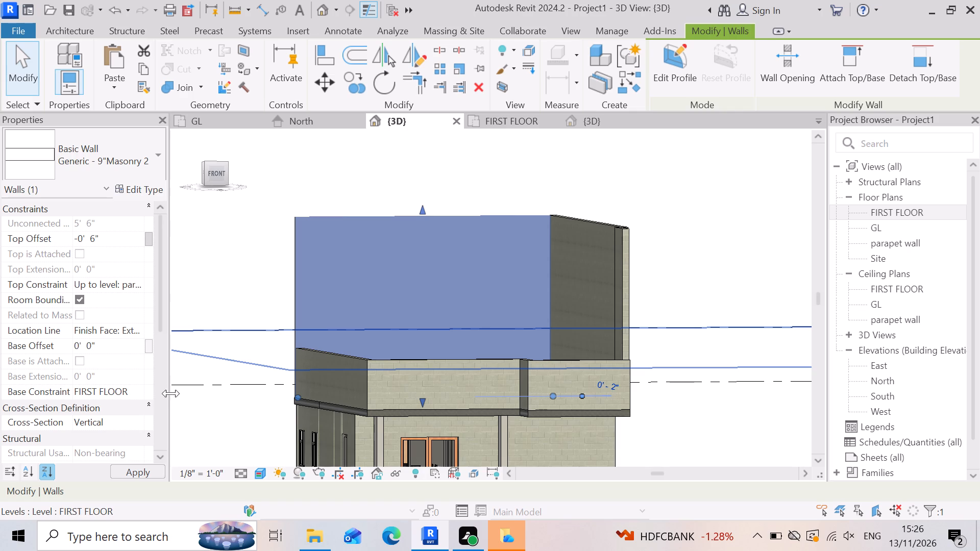
left_click(139, 470)
left_click(450, 240)
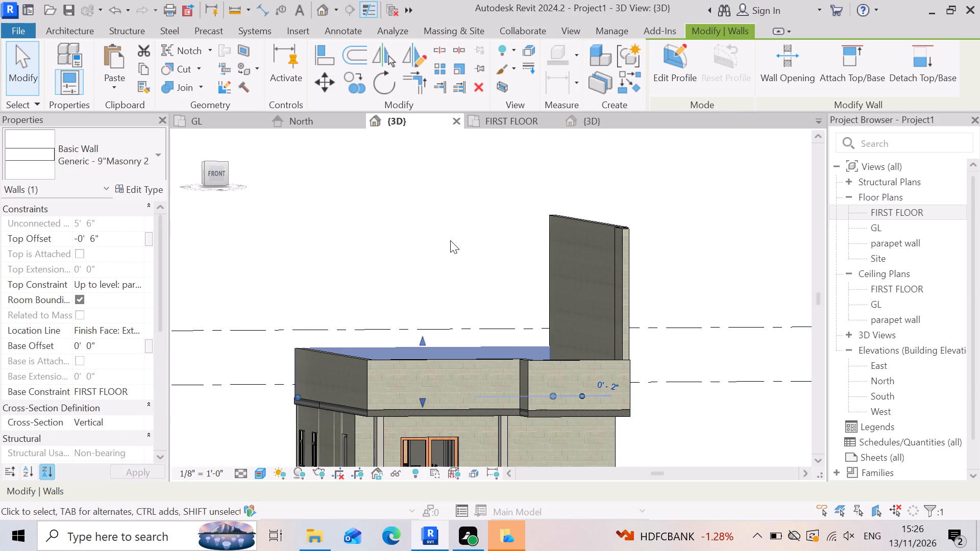
Constrain the top of the long first-floor east side wall to the parapet wall level with a -6" top offset.
scroll(574, 339, "up", 3)
left_click(567, 302)
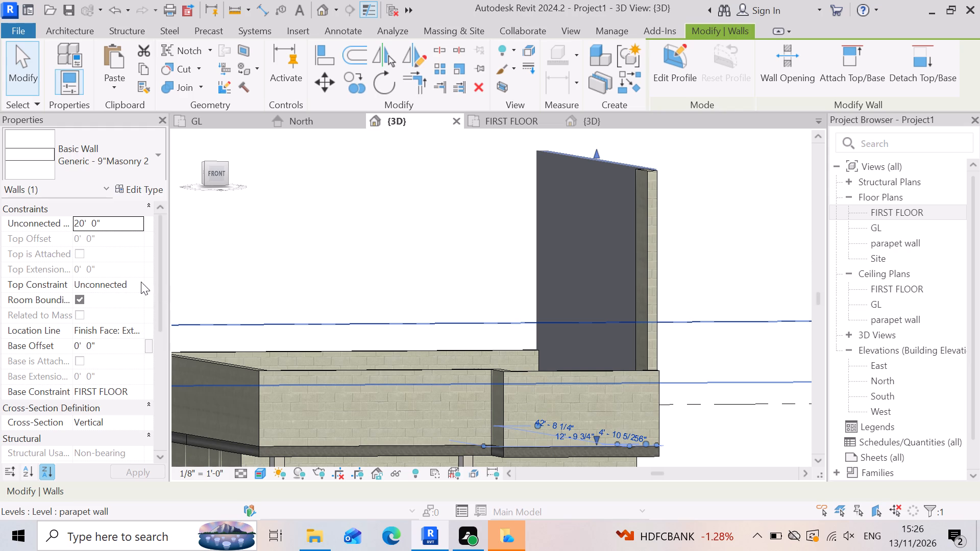
left_click(140, 282)
left_click(143, 337)
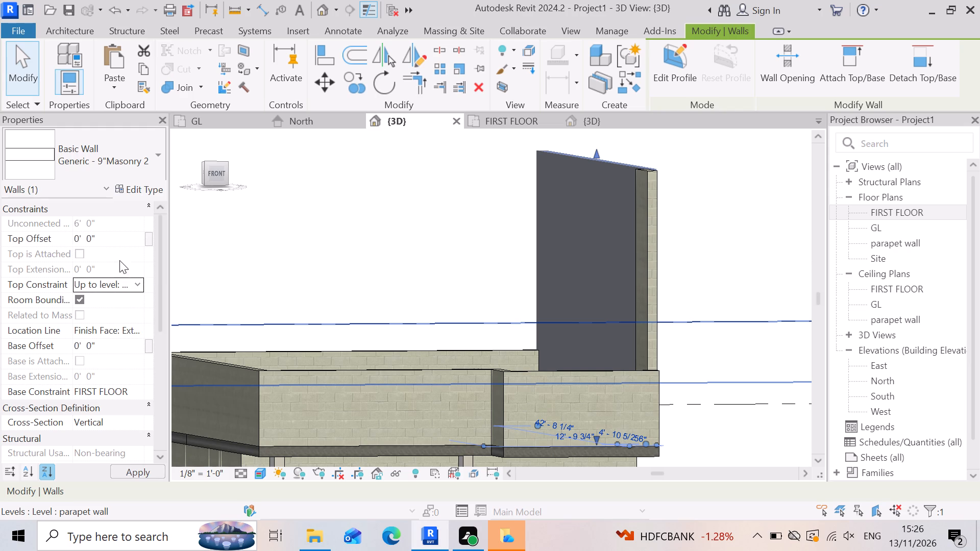
left_click(115, 238)
type("-6")
key("shift+quotedbl")
key("Return")
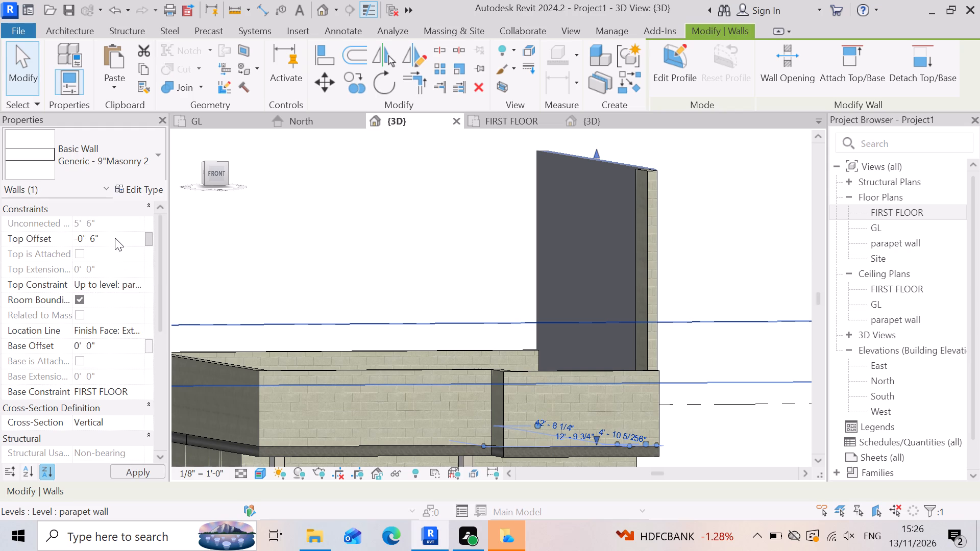
left_click(140, 474)
Constrain the top of the short jog wall behind the projecting front wall's east end to the parapet wall level with a -6" top offset.
scroll(548, 298, "down", 2)
scroll(668, 370, "up", 5)
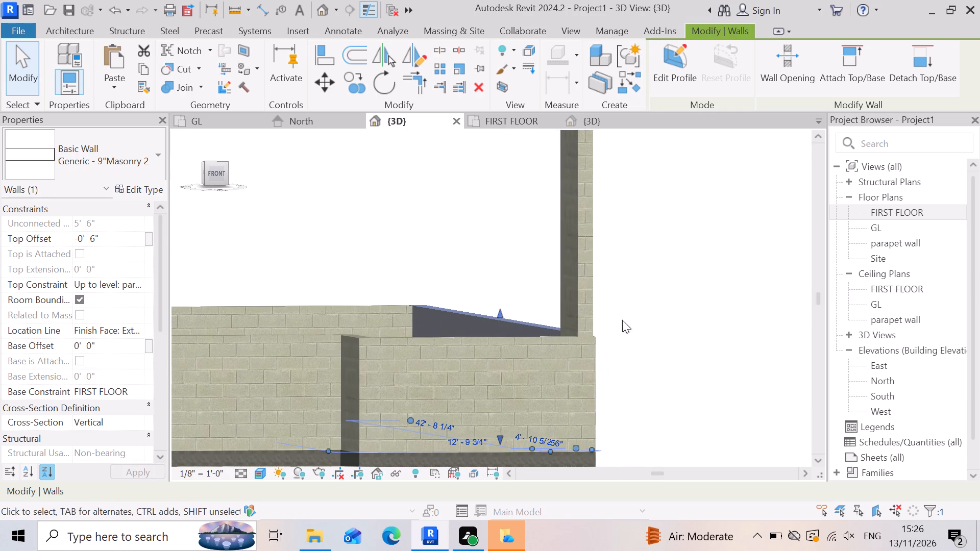
left_click(585, 286)
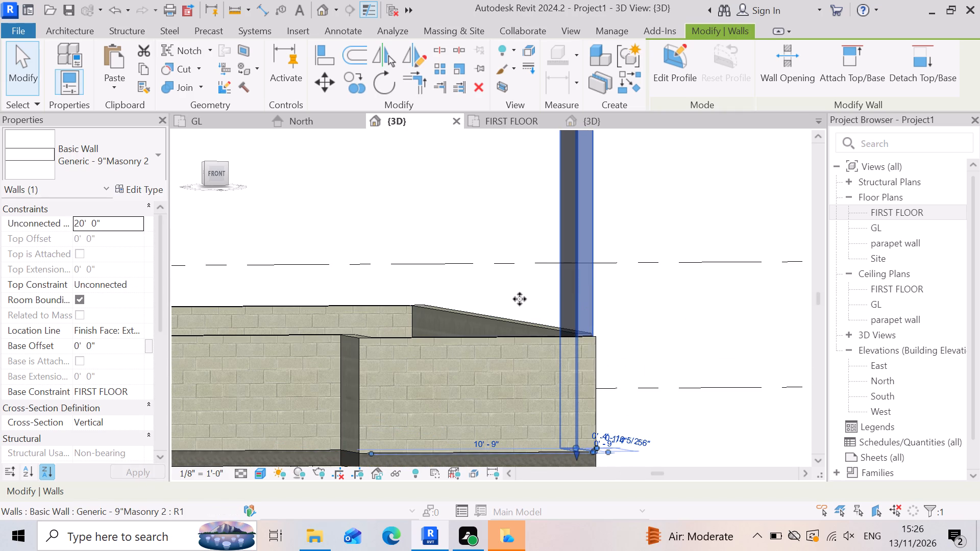
left_click(132, 284)
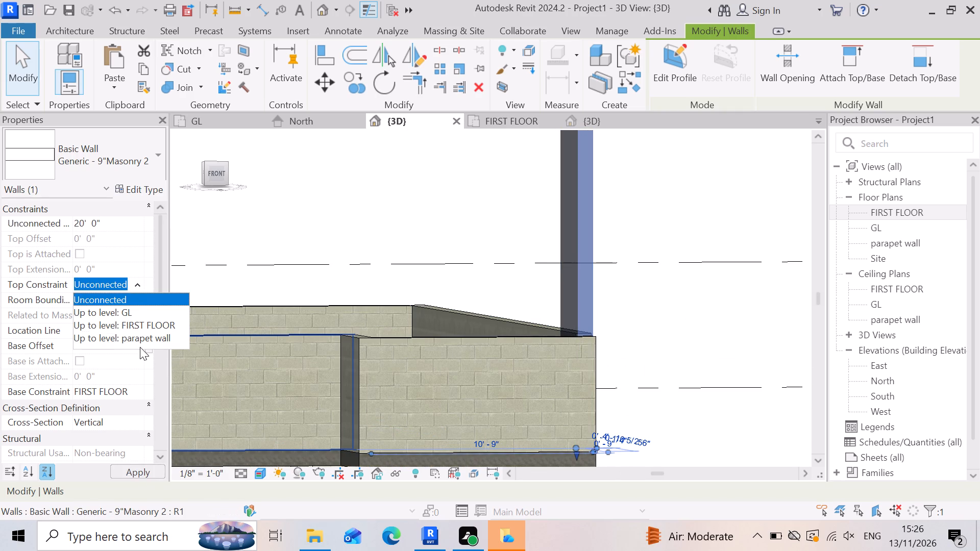
left_click(139, 337)
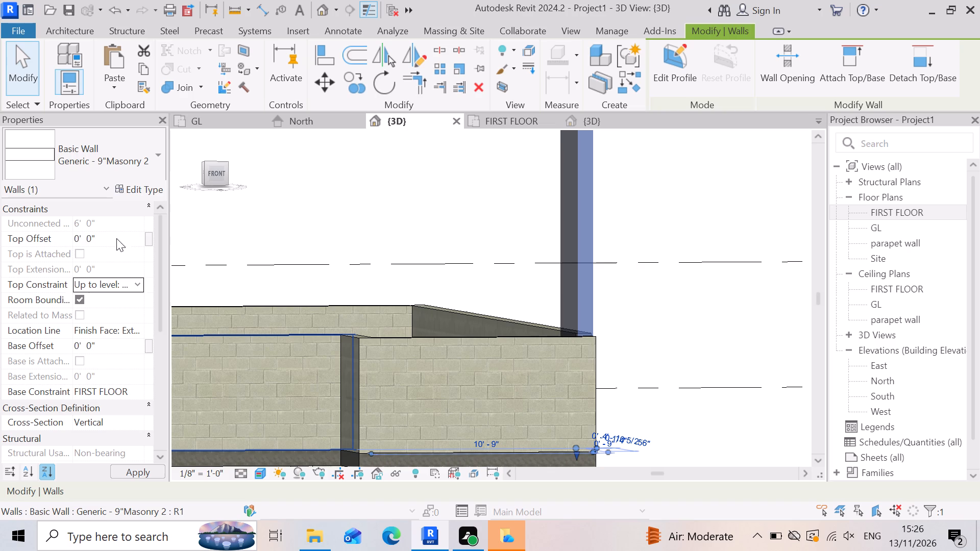
left_click(116, 237)
type("-6")
key("shift+quotedbl")
key("Return")
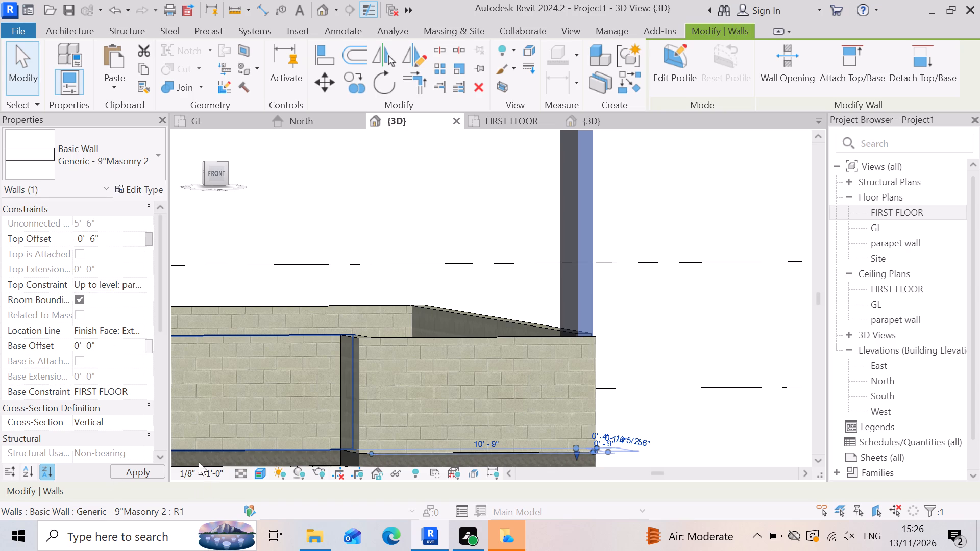
left_click(142, 473)
scroll(559, 313, "down", 3)
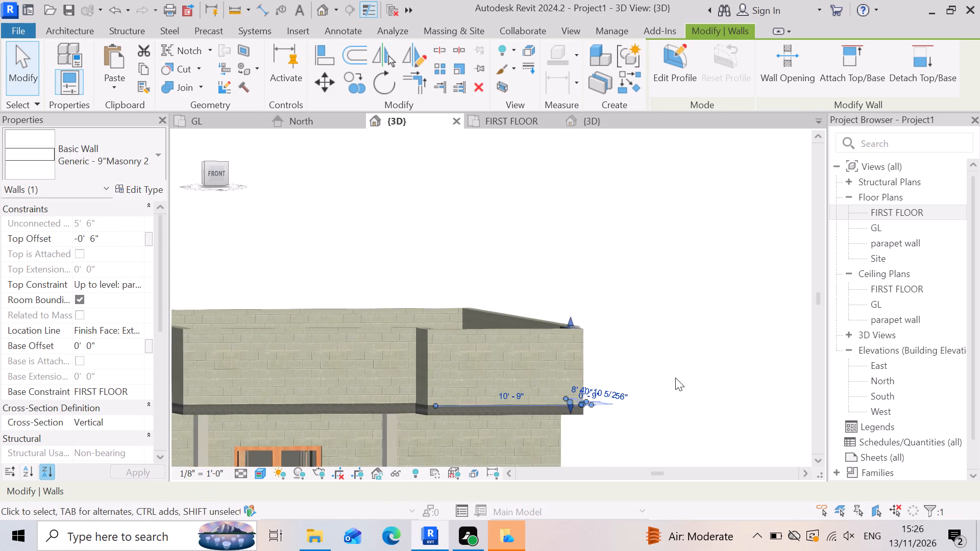
left_click(675, 378)
Examine the first-floor parapet walls, slab edges and front entrance of the building from several 3D angles.
scroll(654, 303, "down", 3)
scroll(494, 369, "down", 3)
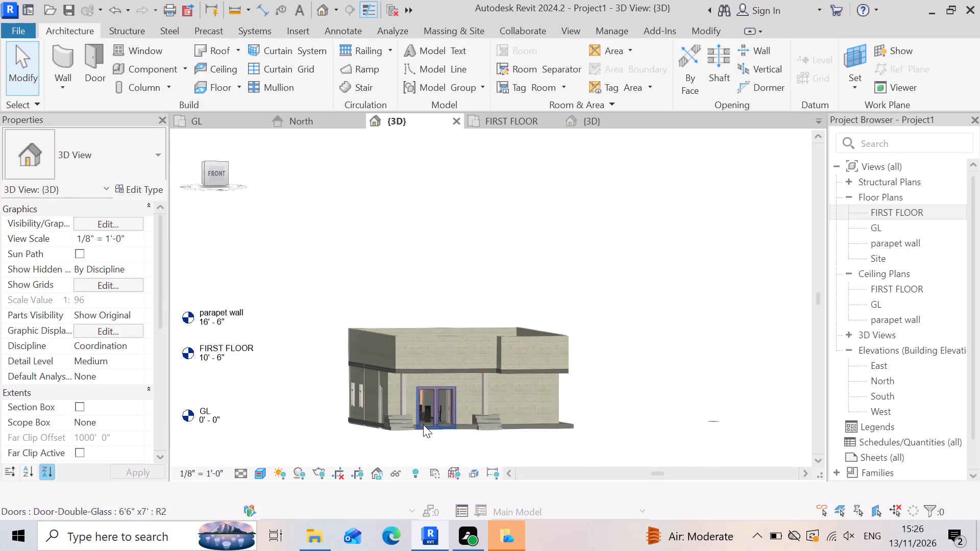
middle_click_drag(232, 481, 198, 453, "shift")
right_click_drag(228, 478, 198, 453, "shift")
scroll(425, 414, "down", 3)
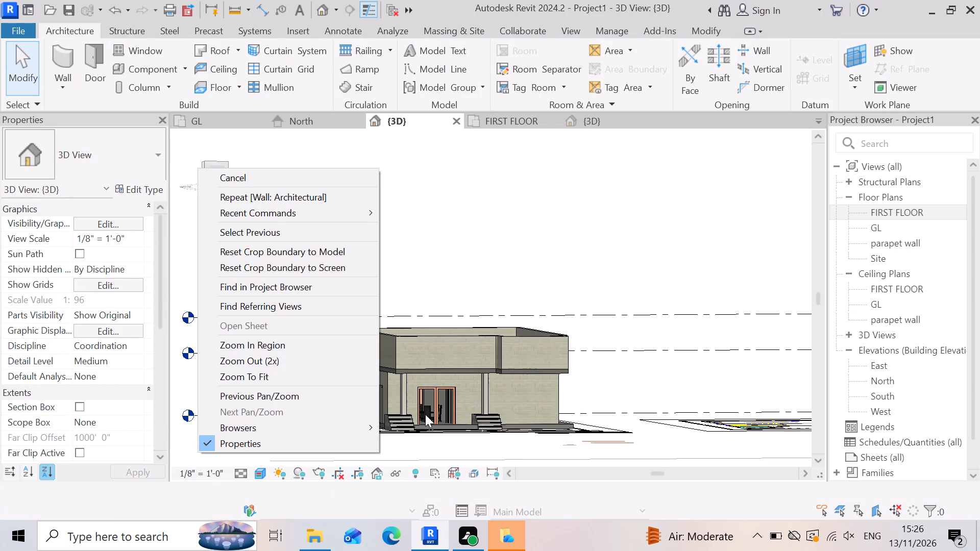
left_click(645, 266)
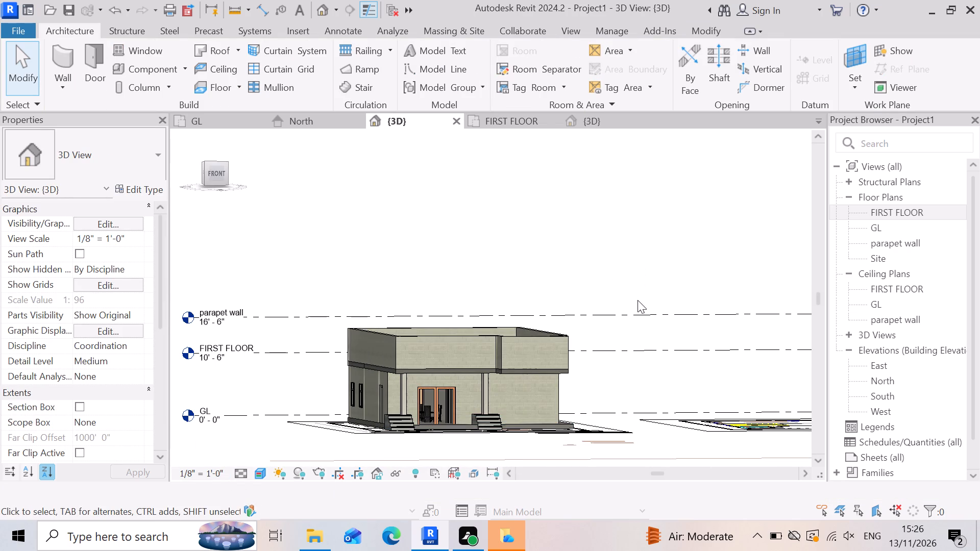
scroll(639, 297, "down", 3)
scroll(526, 399, "down", 3)
middle_click_drag(382, 441, 367, 430, "shift")
right_click_drag(375, 436, 360, 425, "shift")
middle_click(365, 428, "shift")
middle_click(361, 427, "shift")
middle_click_drag(361, 425, 360, 425, "shift")
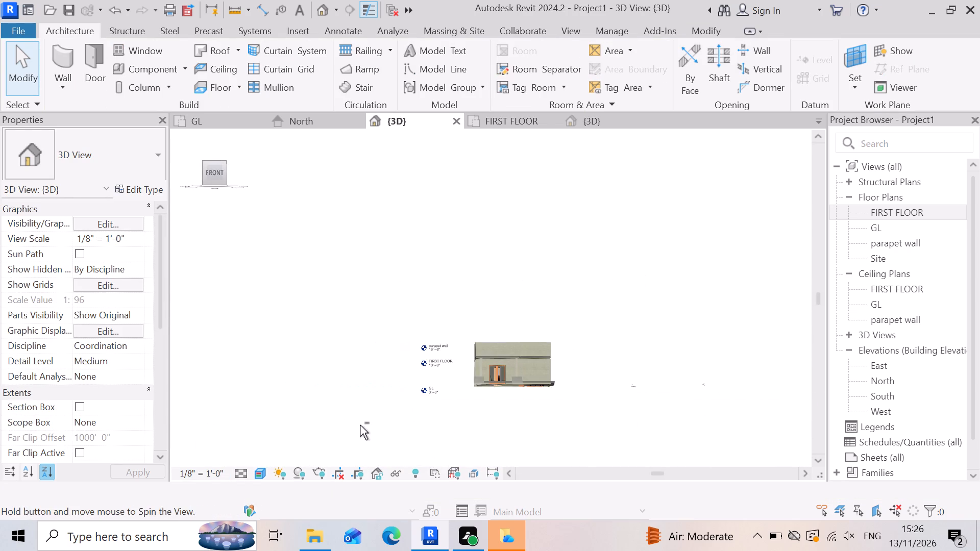
middle_click_drag(360, 425, 354, 469, "shift")
right_click_drag(360, 425, 354, 469, "shift")
scroll(385, 288, "up", 4)
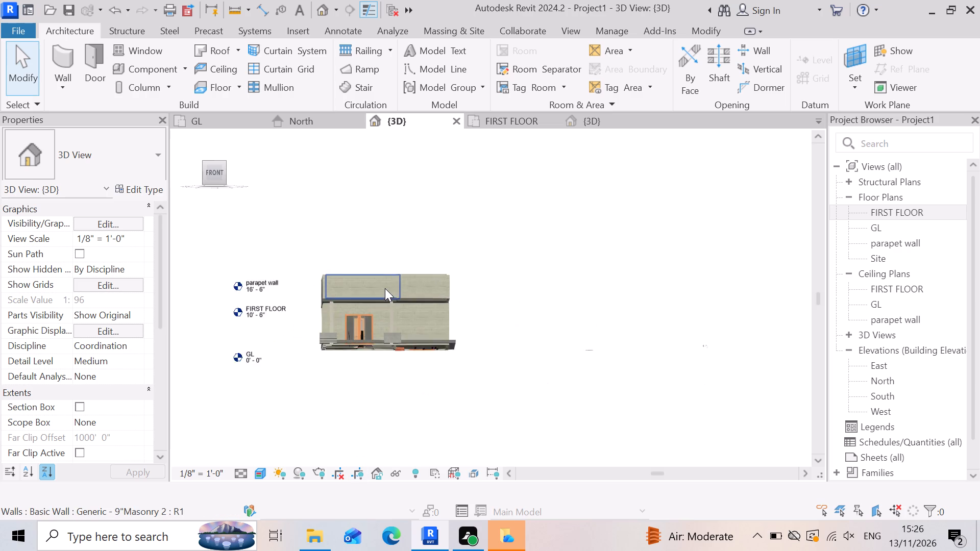
scroll(385, 288, "up", 1)
scroll(568, 314, "down", 2)
right_click_drag(603, 311, 587, 360, "shift")
middle_click_drag(603, 311, 586, 359, "shift")
middle_click(586, 360, "shift")
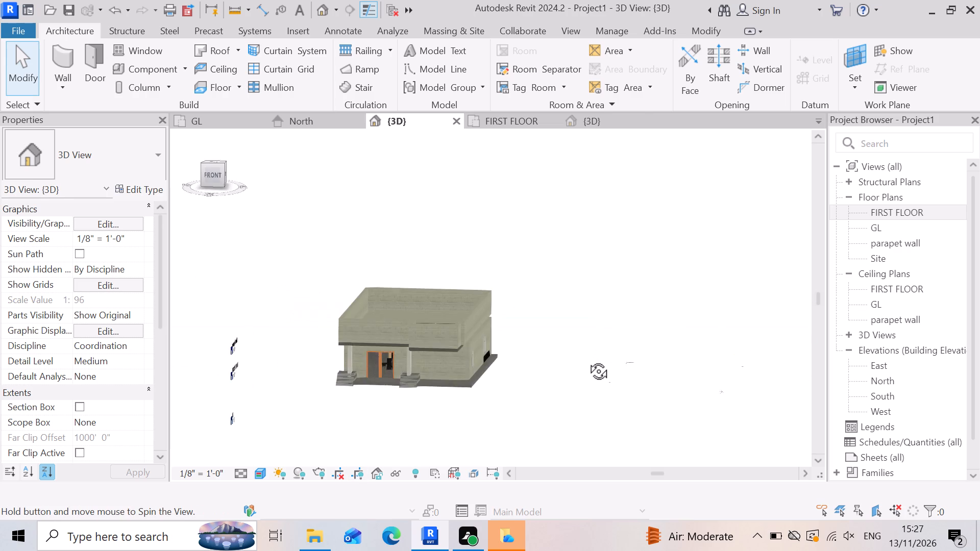
right_click_drag(587, 360, 587, 361, "shift")
scroll(336, 393, "up", 5)
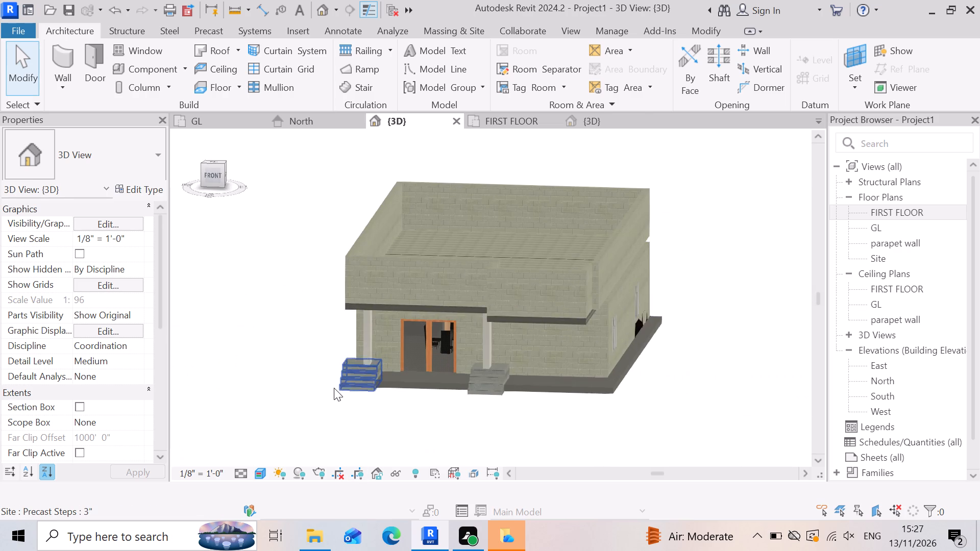
scroll(594, 309, "up", 4)
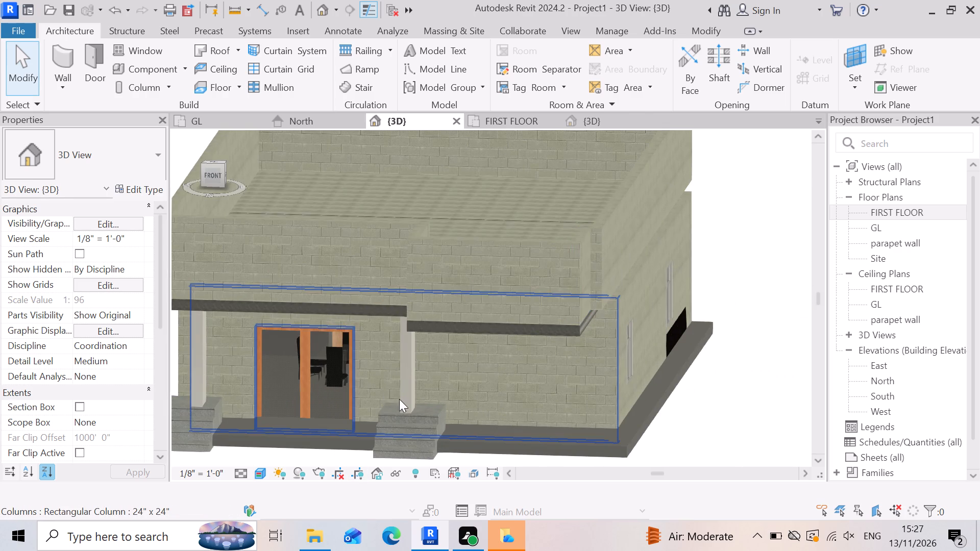
scroll(573, 380, "down", 2)
scroll(351, 450, "down", 3)
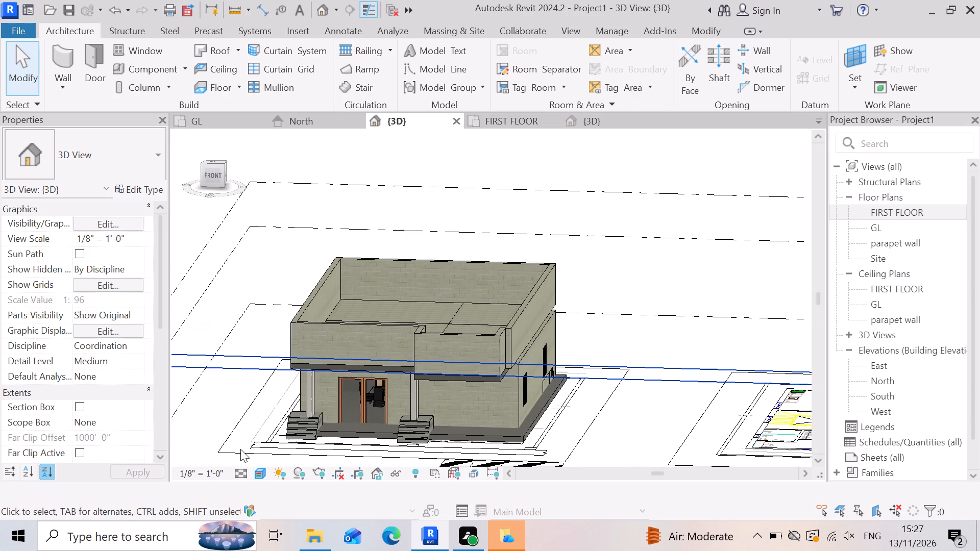
middle_click_drag(223, 433, 264, 428, "shift")
right_click_drag(241, 426, 264, 428, "shift")
scroll(481, 386, "up", 1)
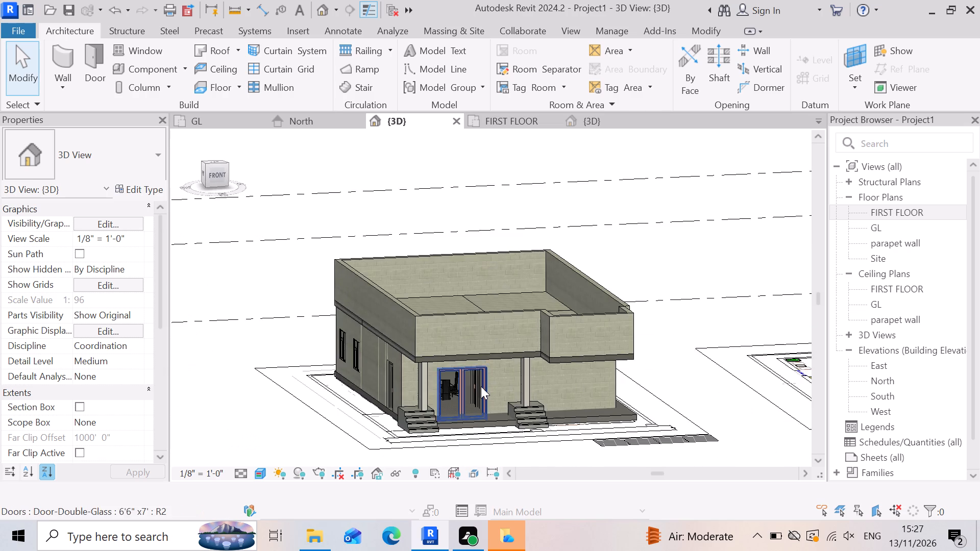
scroll(481, 386, "up", 1)
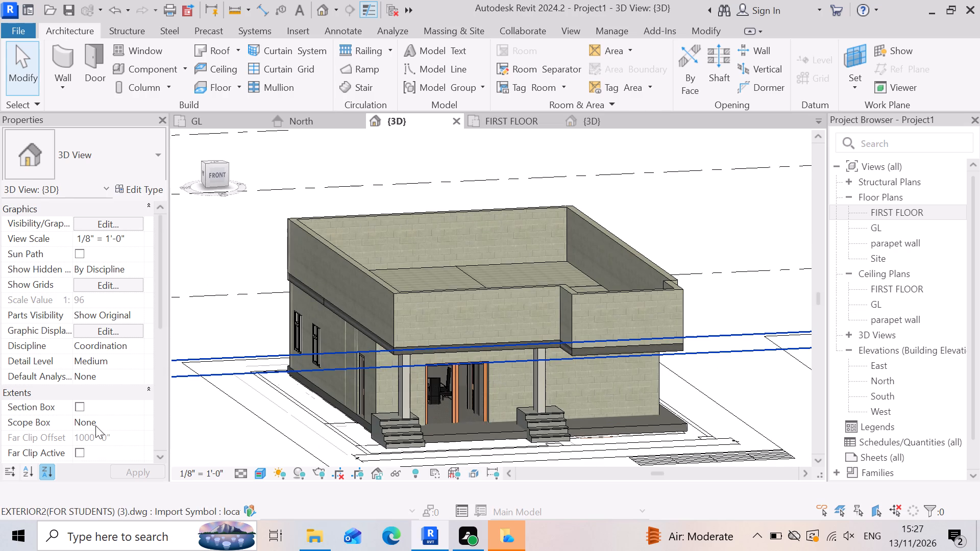
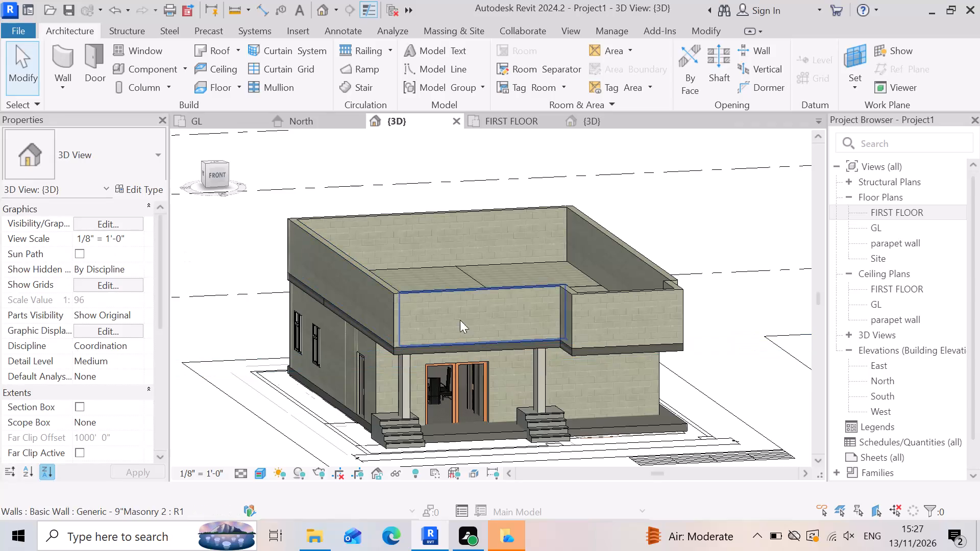
Open the boundary of the LW Concrete on Metal Deck floor under the projecting front wall for editing in the FIRST FLOOR plan.
scroll(681, 376, "up", 4)
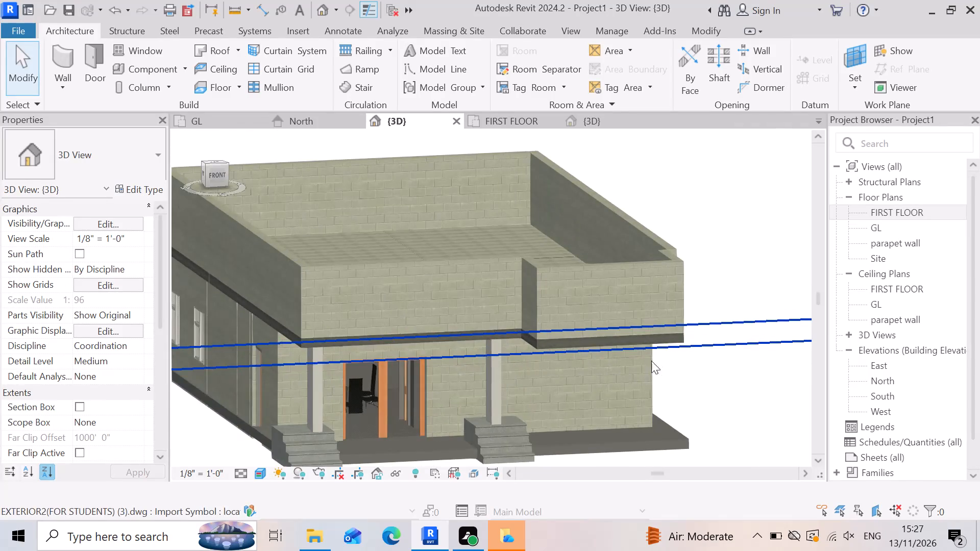
left_click(535, 335)
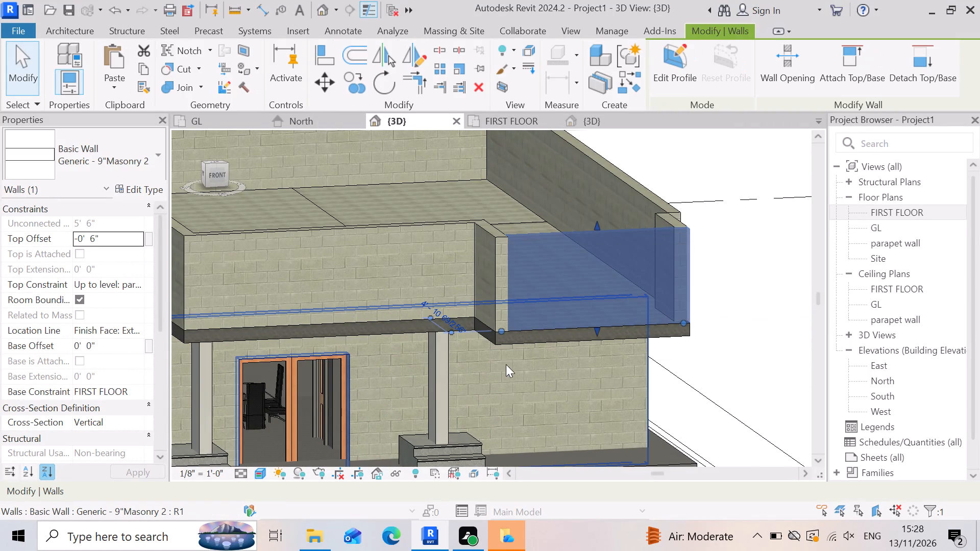
key("Escape")
left_click(549, 337)
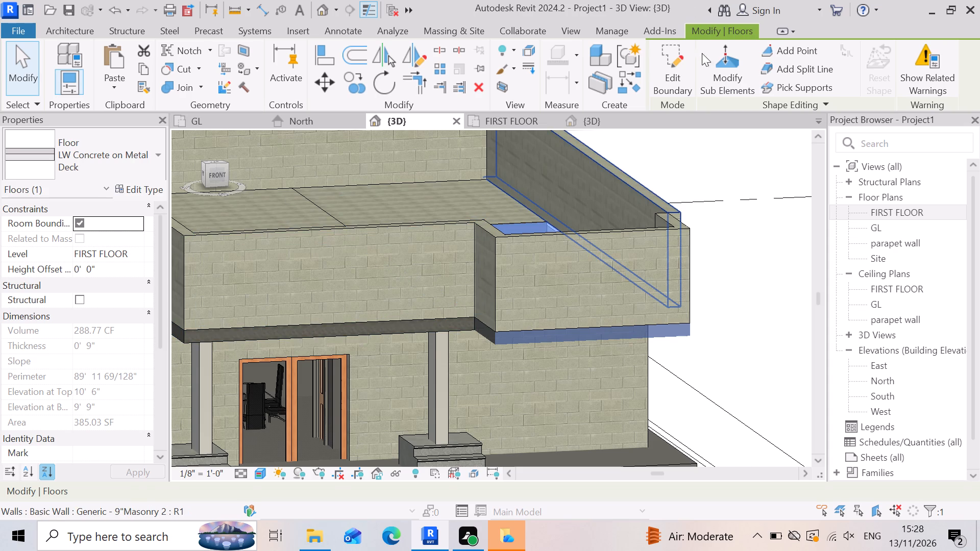
left_click(664, 52)
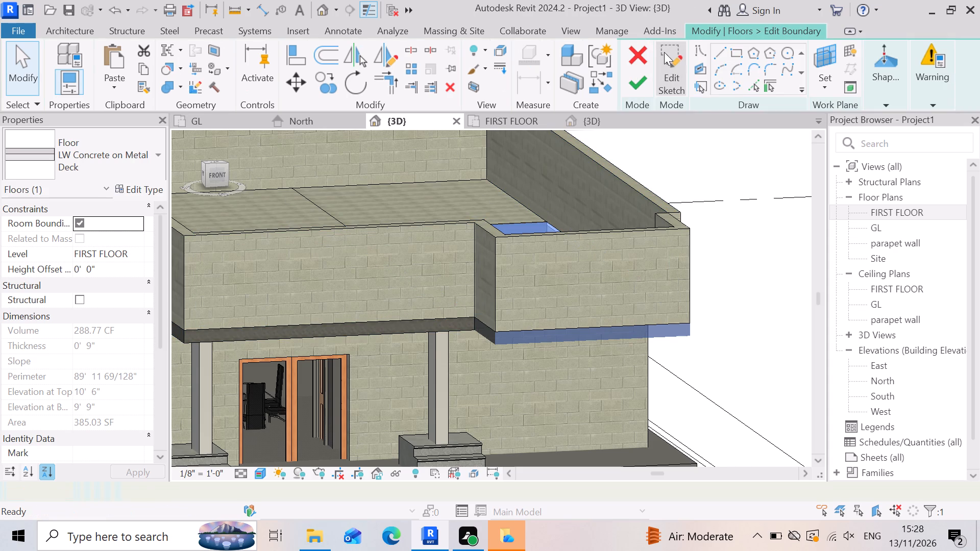
double_click(924, 210)
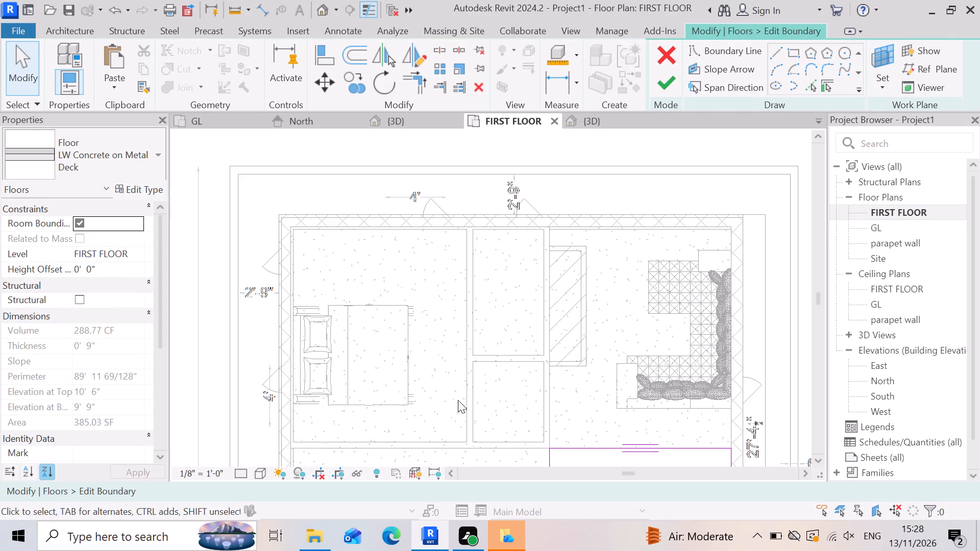
Delete the front boundary line of the floor sketch along the projecting front wall's outer edge.
scroll(520, 316, "down", 4)
scroll(589, 185, "down", 5)
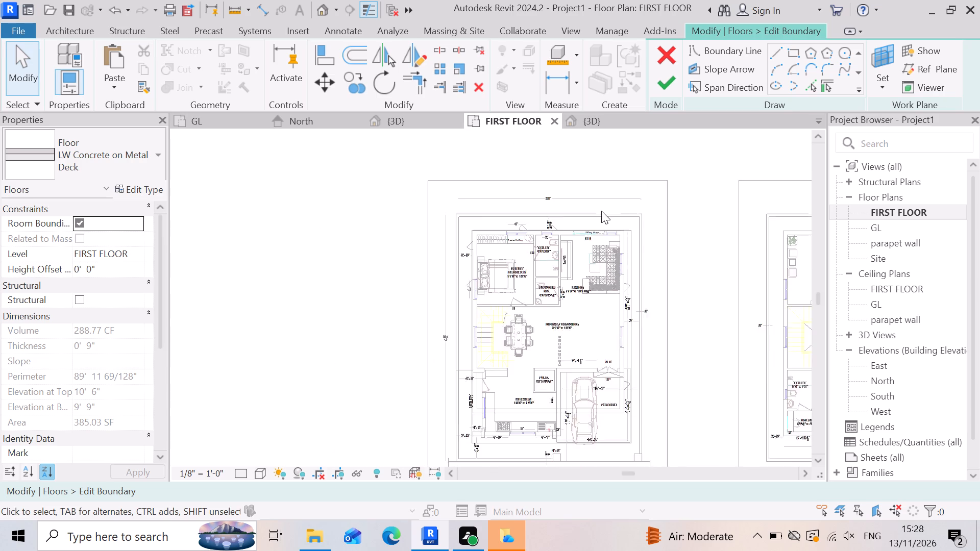
scroll(589, 400, "up", 1)
scroll(609, 359, "down", 2)
scroll(584, 431, "up", 3)
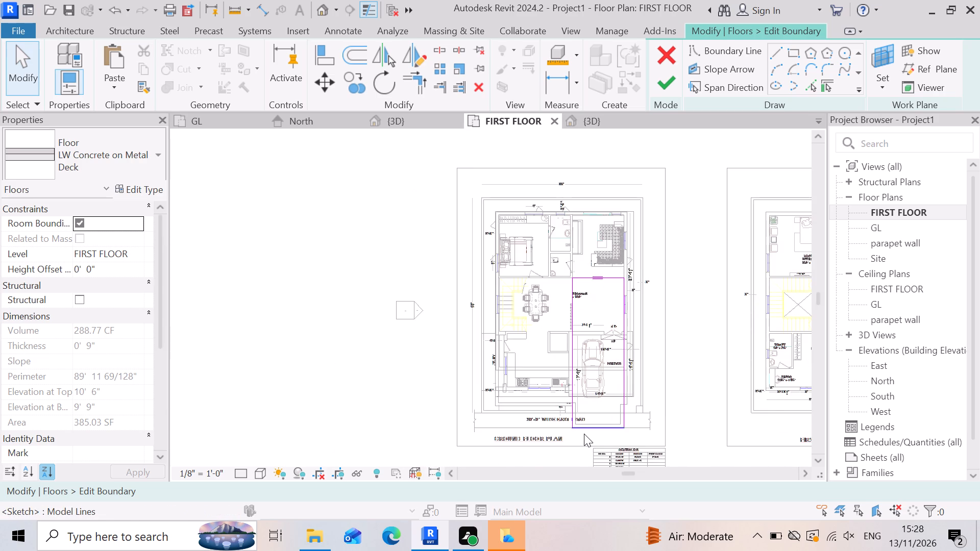
scroll(584, 434, "up", 10)
scroll(553, 304, "down", 4)
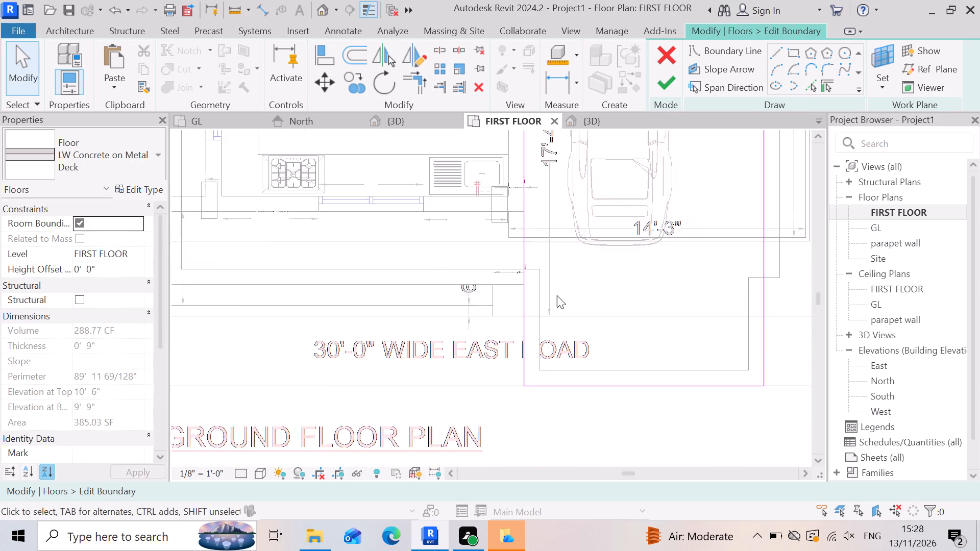
scroll(557, 295, "down", 3)
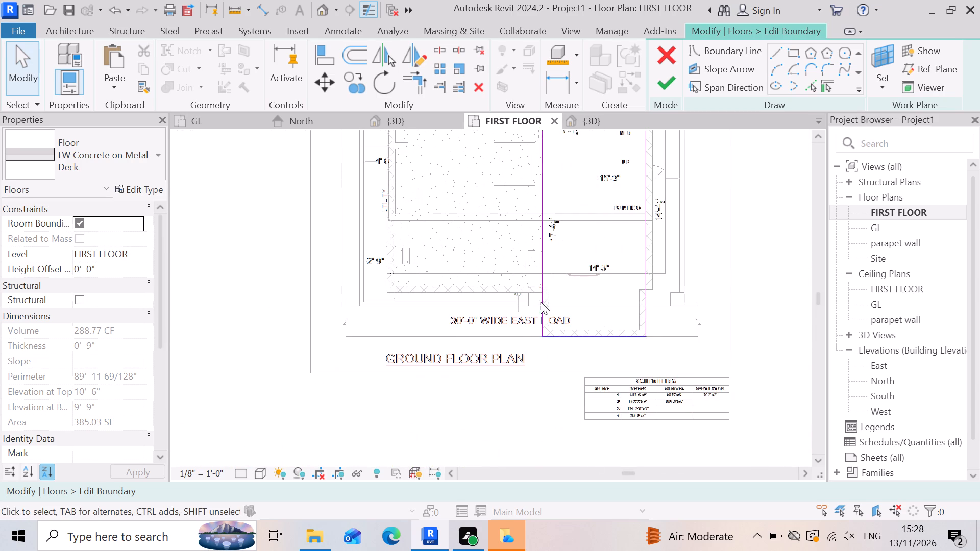
scroll(599, 278, "down", 2)
scroll(655, 285, "up", 7)
scroll(482, 369, "up", 2)
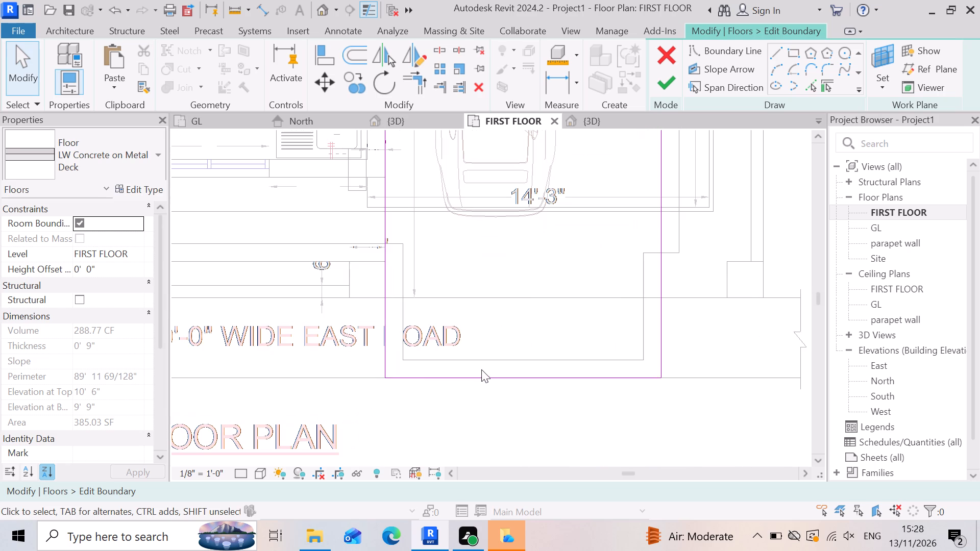
scroll(598, 330, "down", 6)
scroll(652, 334, "down", 3)
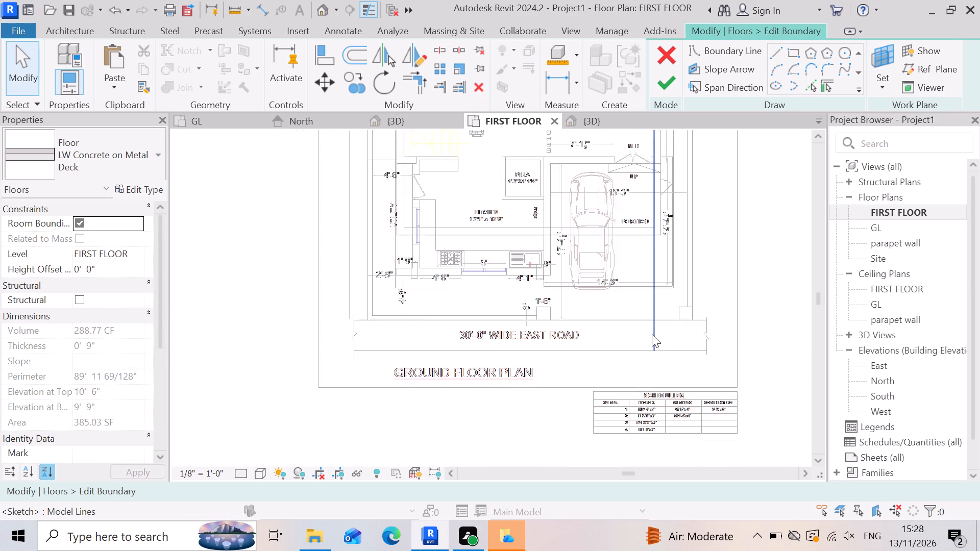
scroll(628, 350, "up", 3)
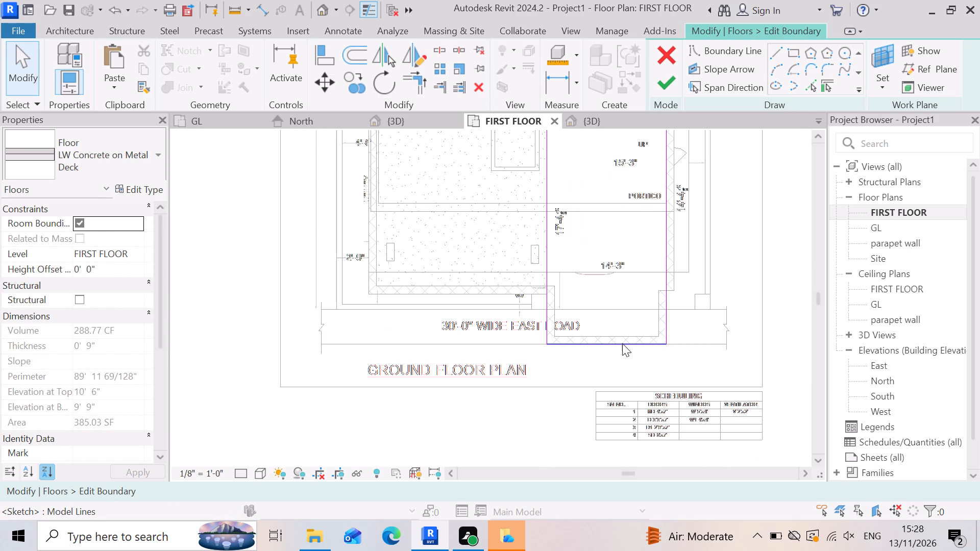
left_click(585, 343)
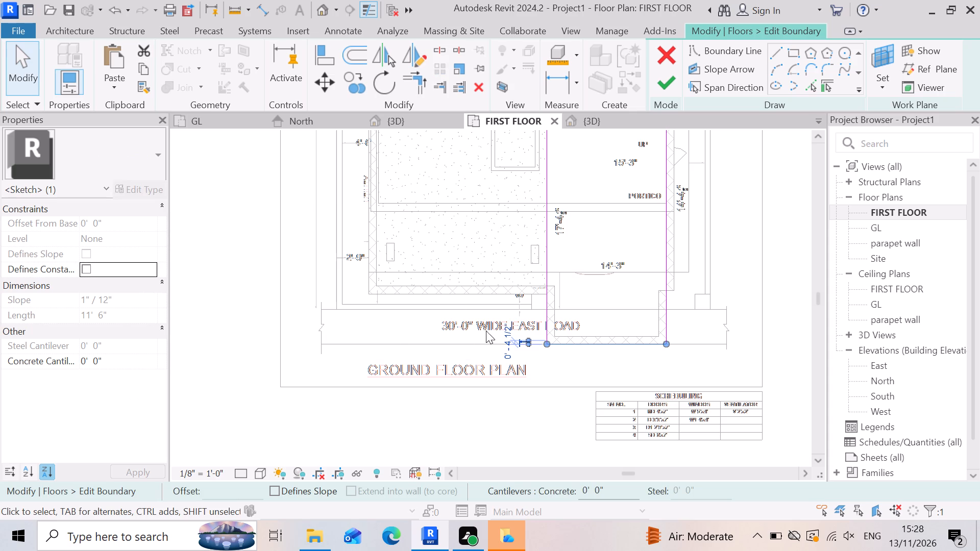
scroll(614, 280, "down", 2)
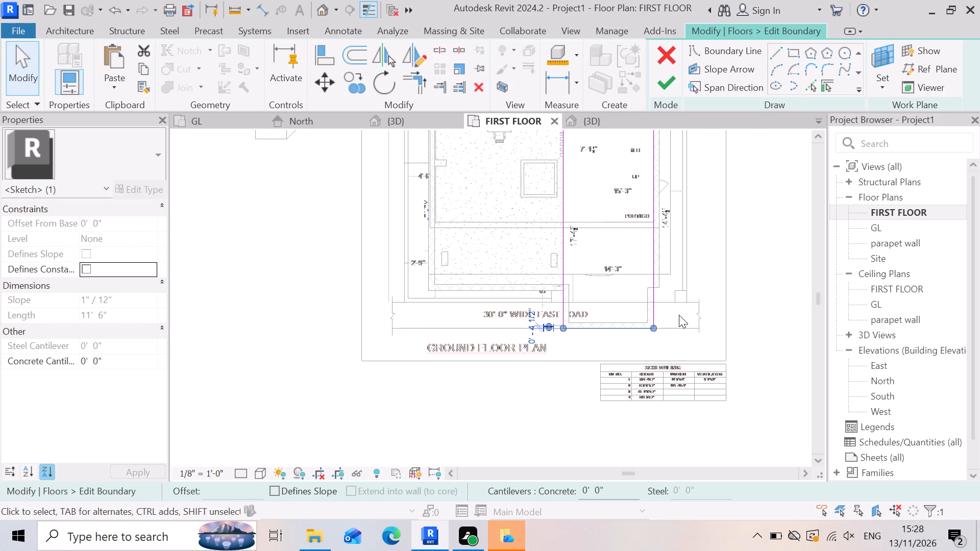
scroll(679, 314, "up", 1)
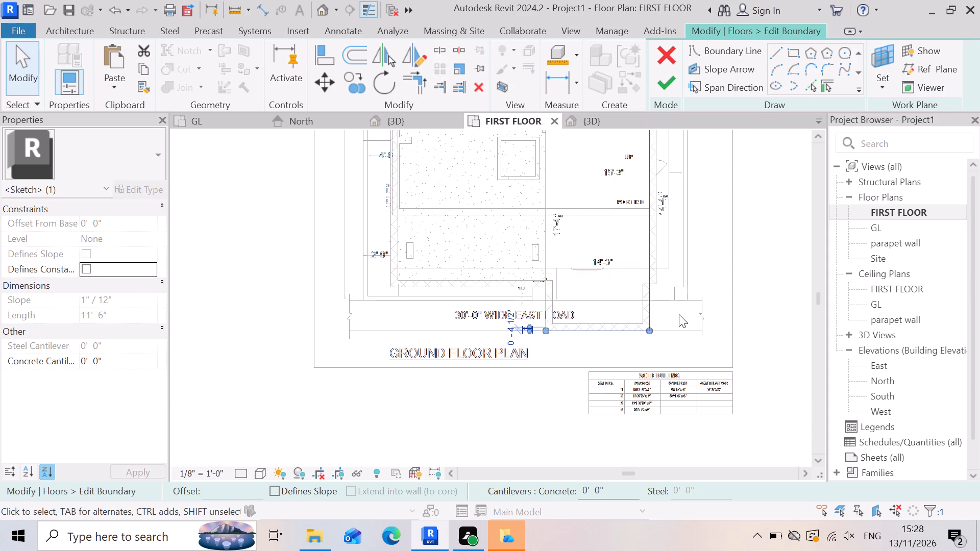
scroll(679, 314, "down", 1)
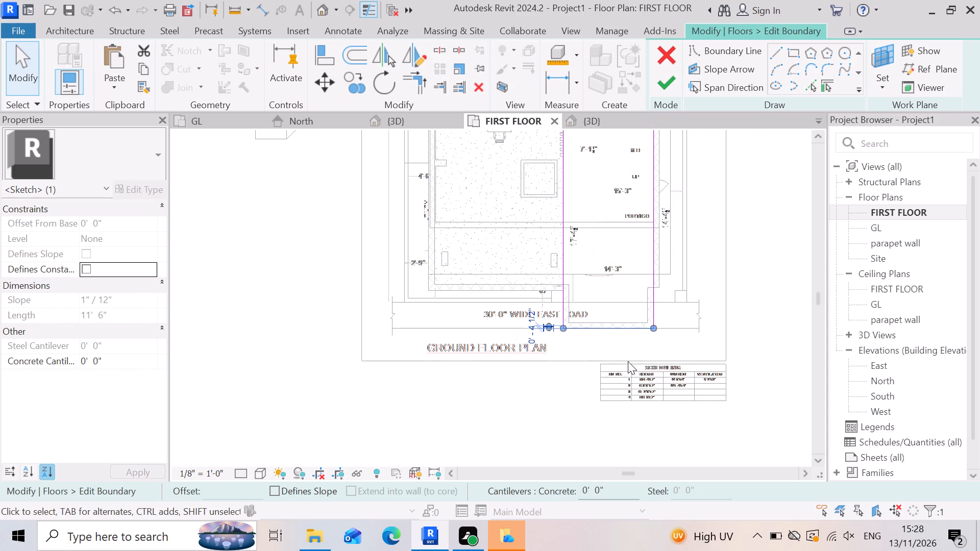
key("Delete")
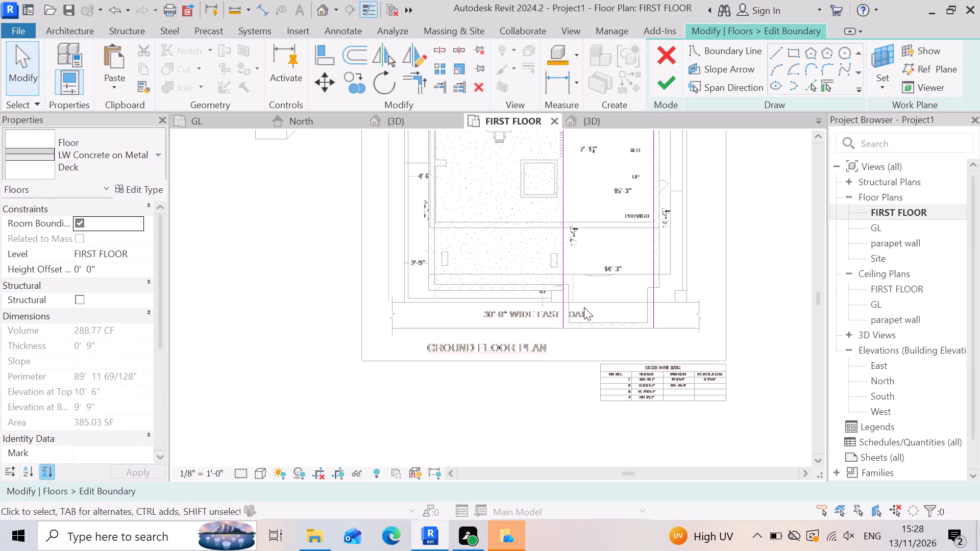
Shorten both side boundary lines of the floor sketch back to the ground-floor front wall line just below the PORTICO label.
left_click(563, 311)
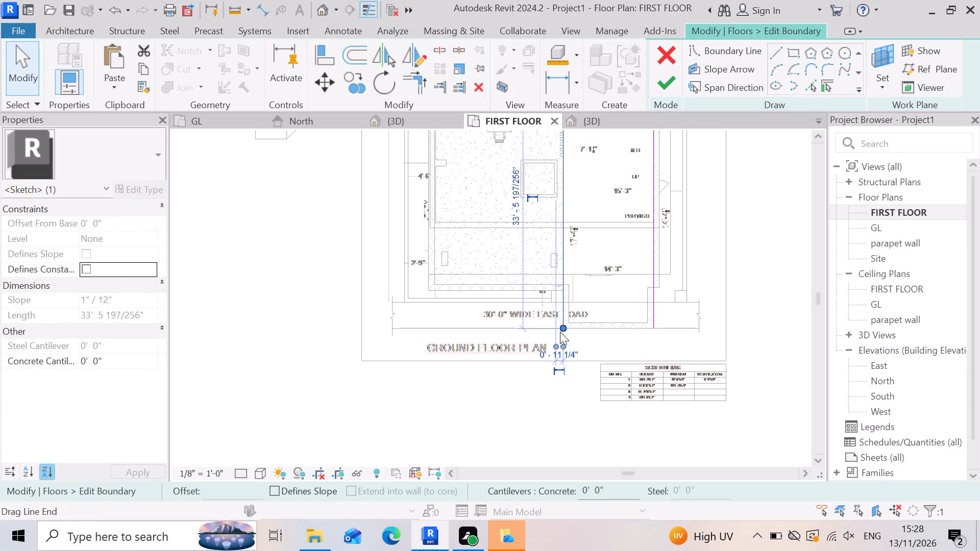
left_click_drag(562, 330, 572, 266)
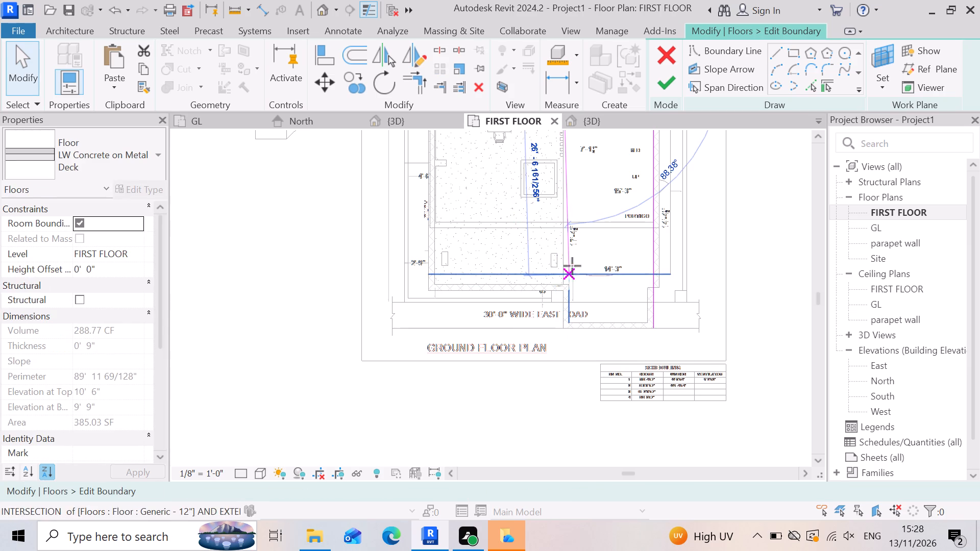
left_click_drag(572, 266, 571, 221)
left_click(694, 337)
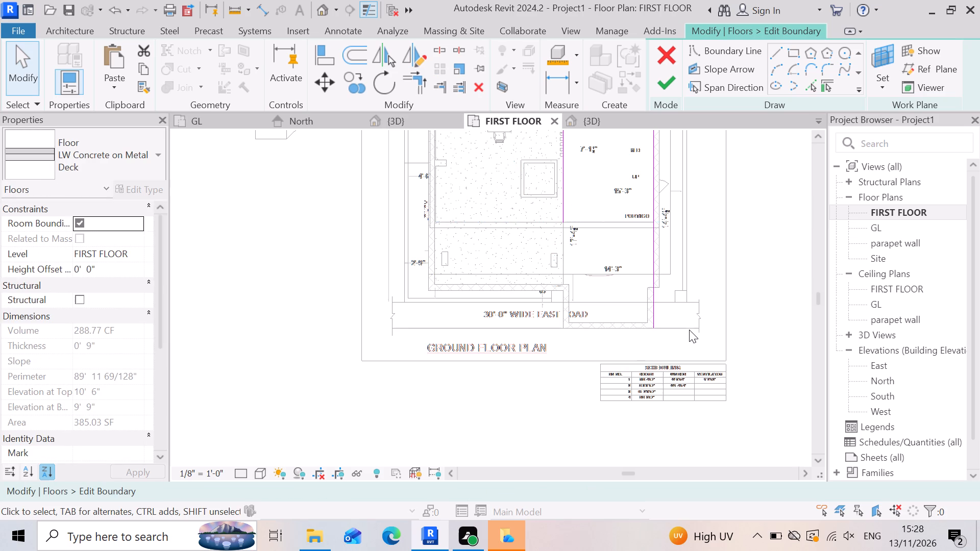
left_click(652, 266)
left_click_drag(651, 325, 651, 313)
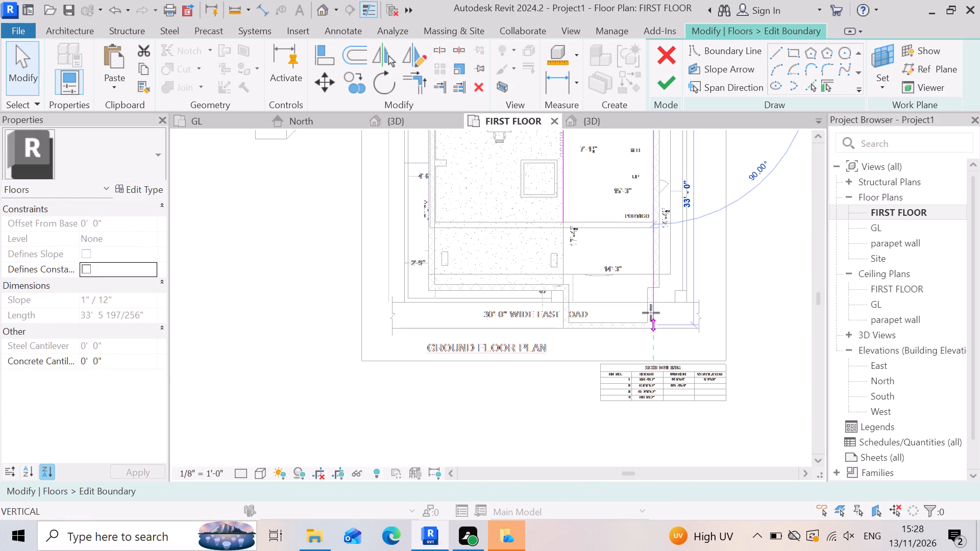
left_click_drag(651, 313, 654, 222)
left_click(752, 308)
Close the floor boundary with a straight line between the shortened side lines, trim its corner, and finish the boundary edit.
scroll(639, 232, "up", 3)
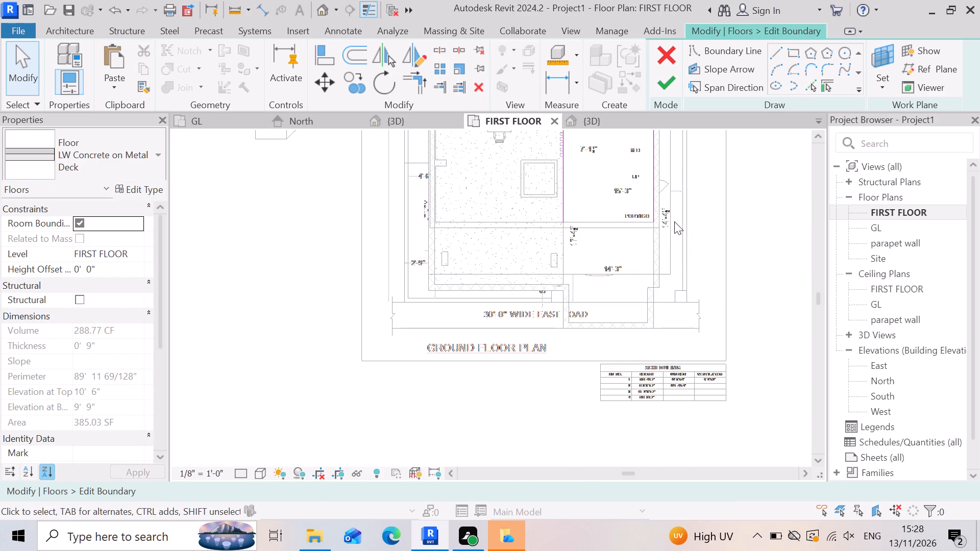
scroll(669, 212, "up", 2)
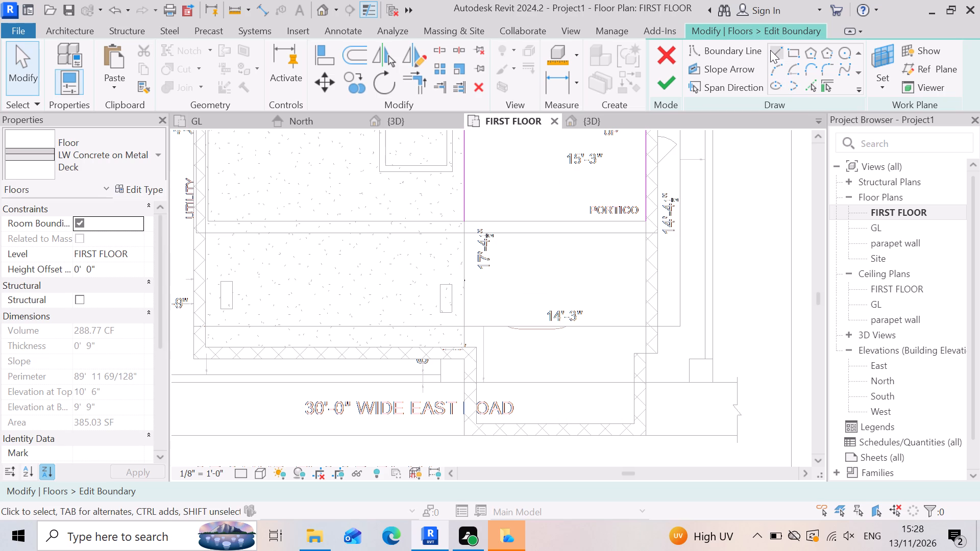
left_click(770, 50)
left_click(466, 224)
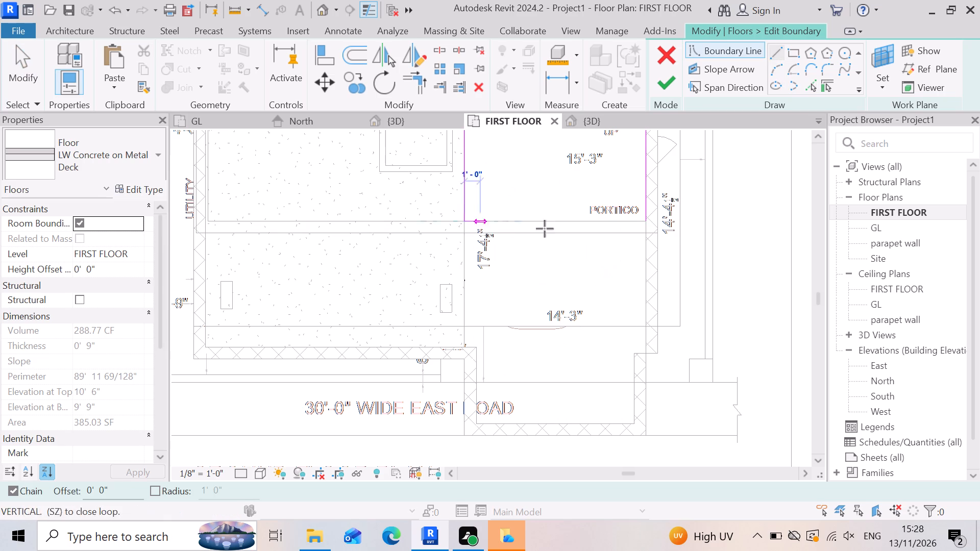
left_click(647, 222)
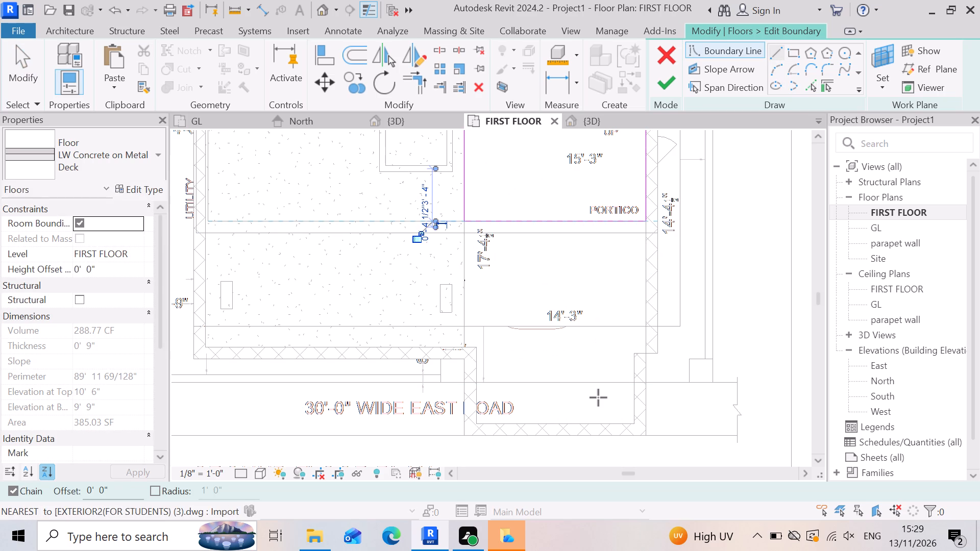
key("Escape")
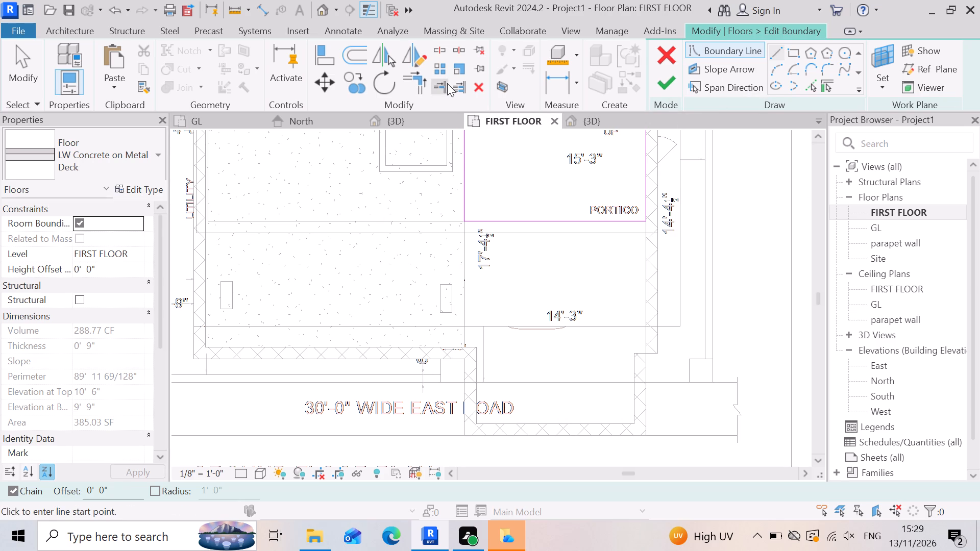
left_click(419, 90)
left_click(464, 181)
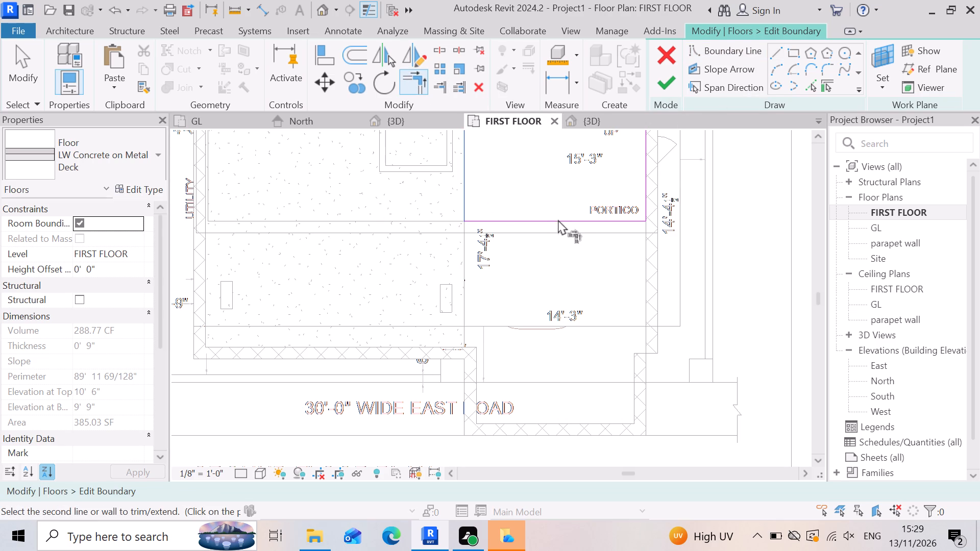
left_click(557, 218)
left_click(640, 197)
left_click(662, 79)
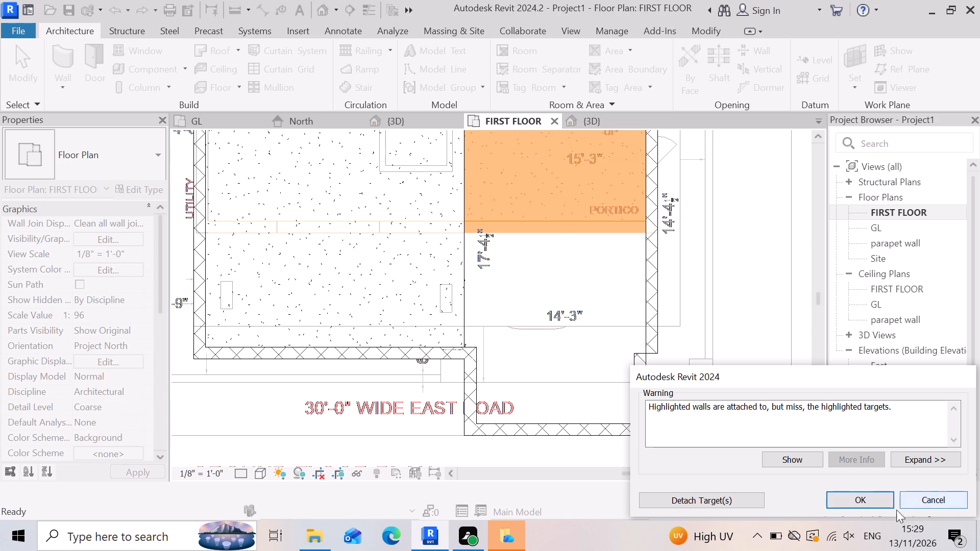
left_click(868, 505)
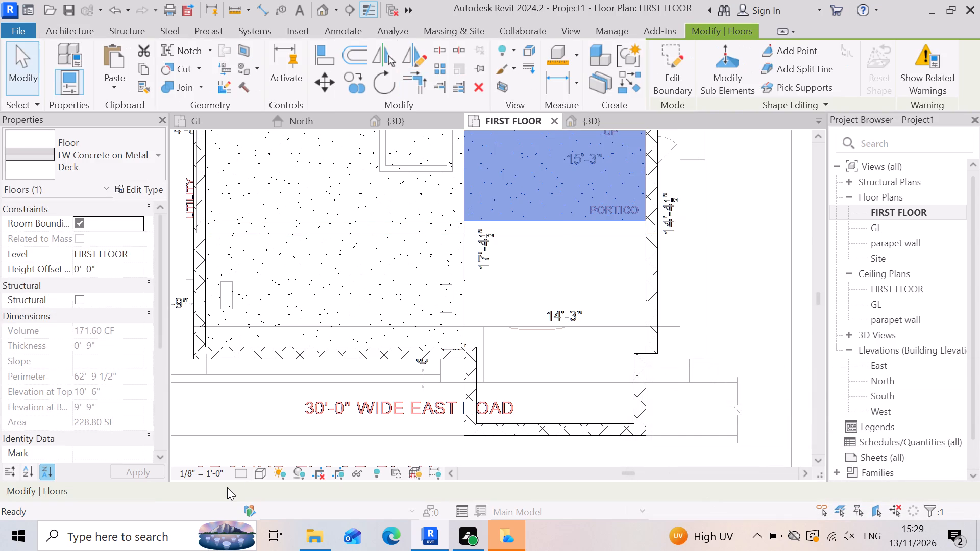
key("Escape")
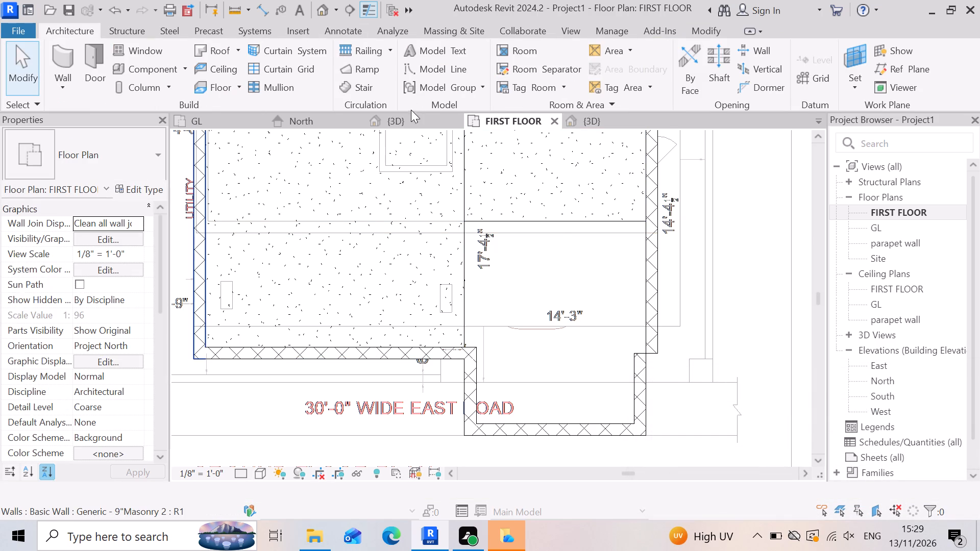
Undo the boundary edit of the LW Concrete on Metal Deck floor beneath the projecting front walls and leave its sketch mode.
left_click(410, 116)
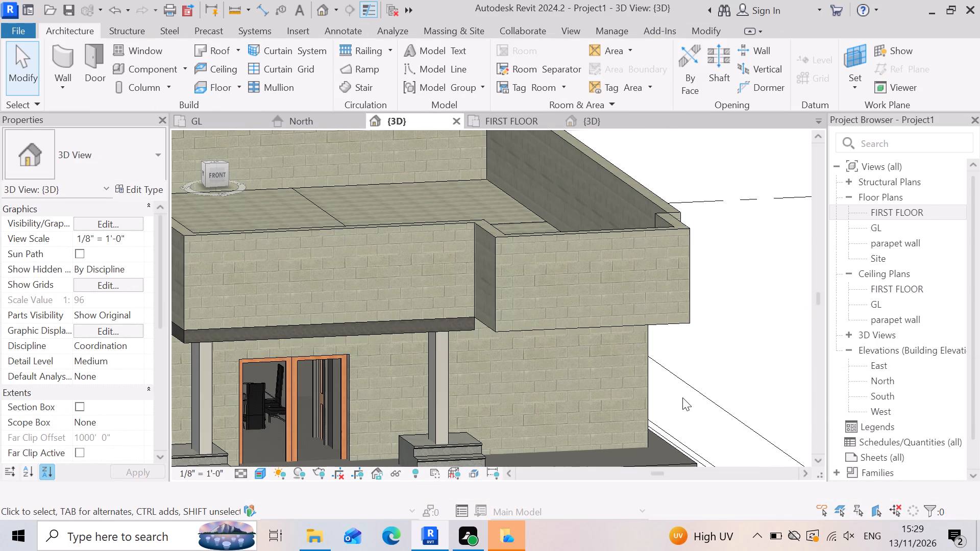
scroll(497, 344, "up", 6)
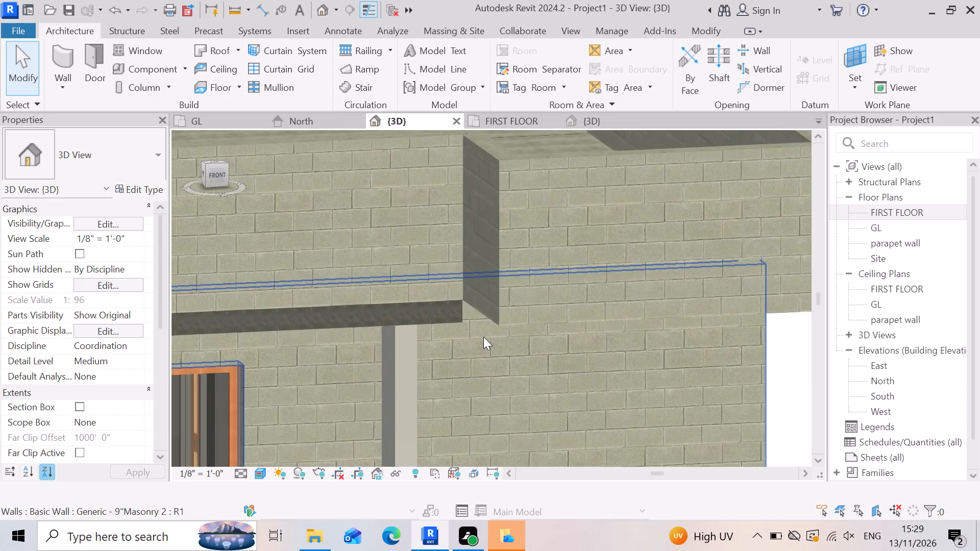
scroll(478, 323, "up", 3)
scroll(435, 339, "up", 6)
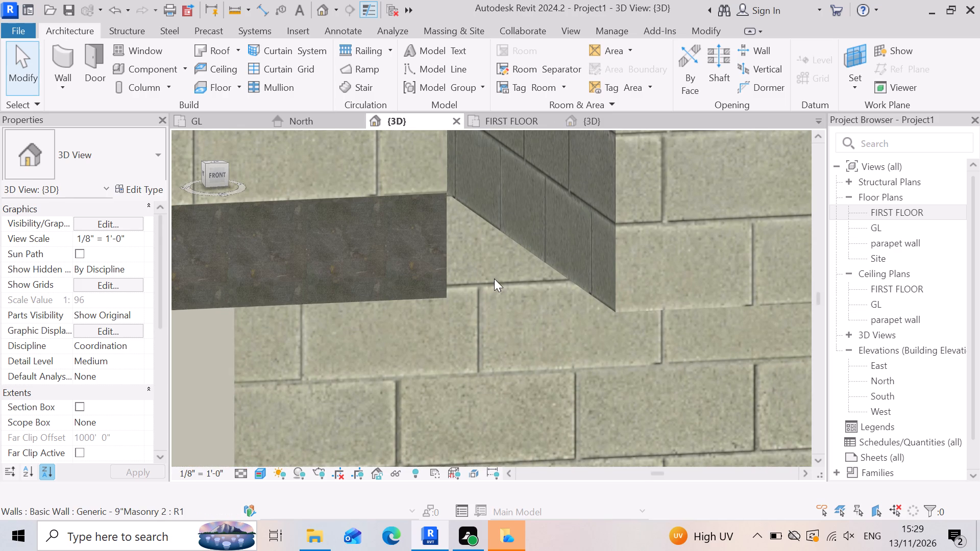
scroll(507, 344, "down", 3)
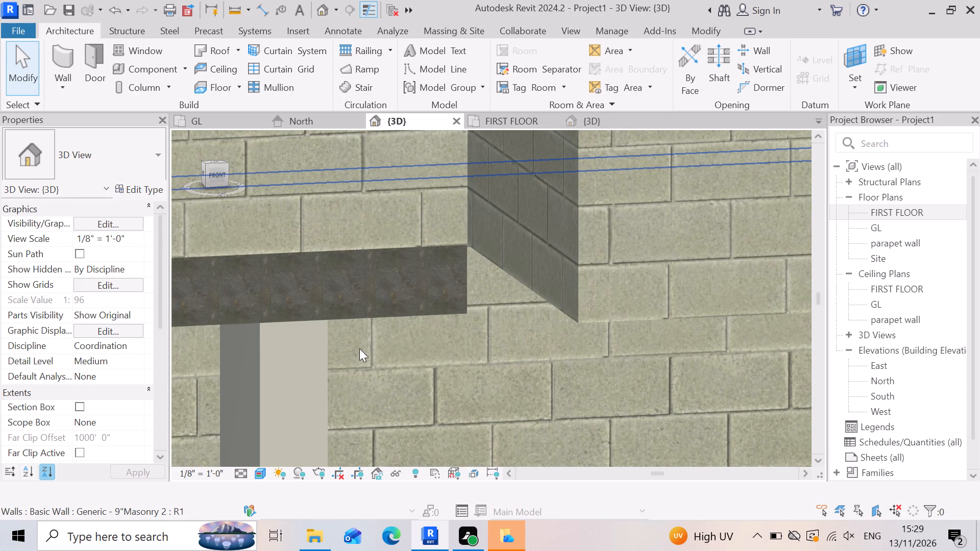
key("ctrl+z")
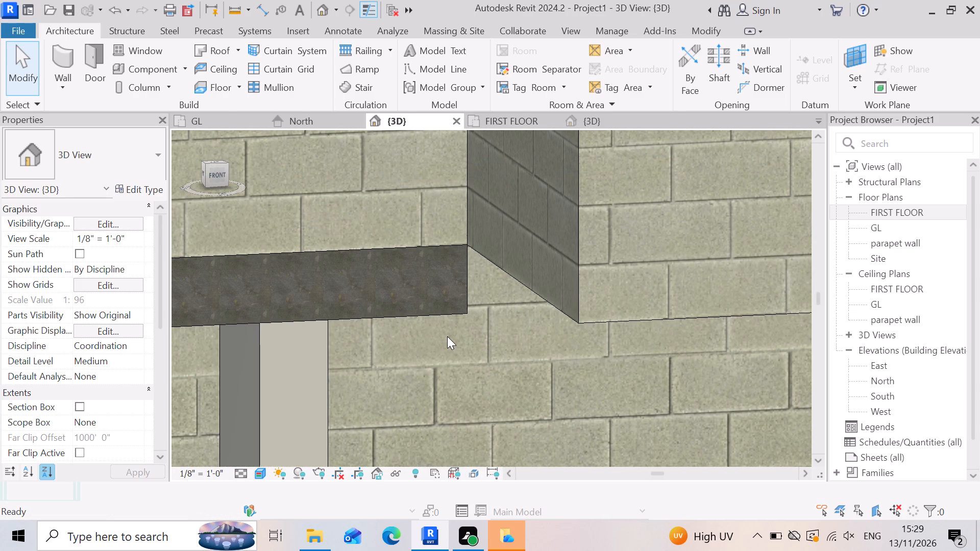
key("ctrl+z")
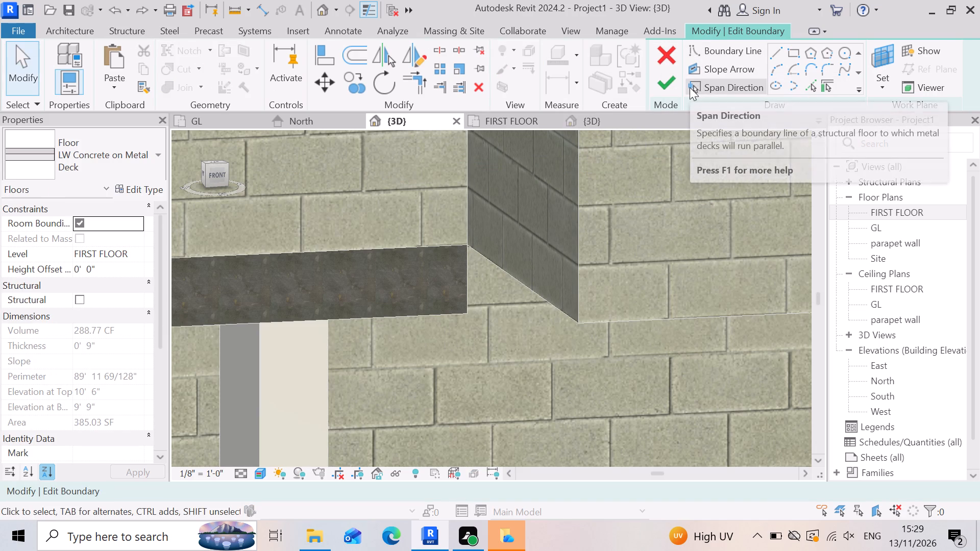
key("ctrl+z")
left_click(669, 57)
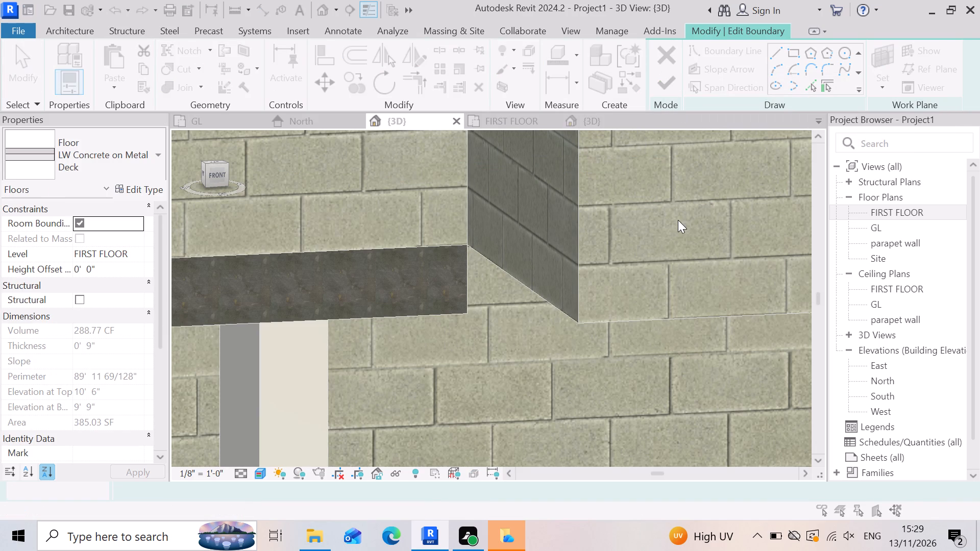
left_click(599, 273)
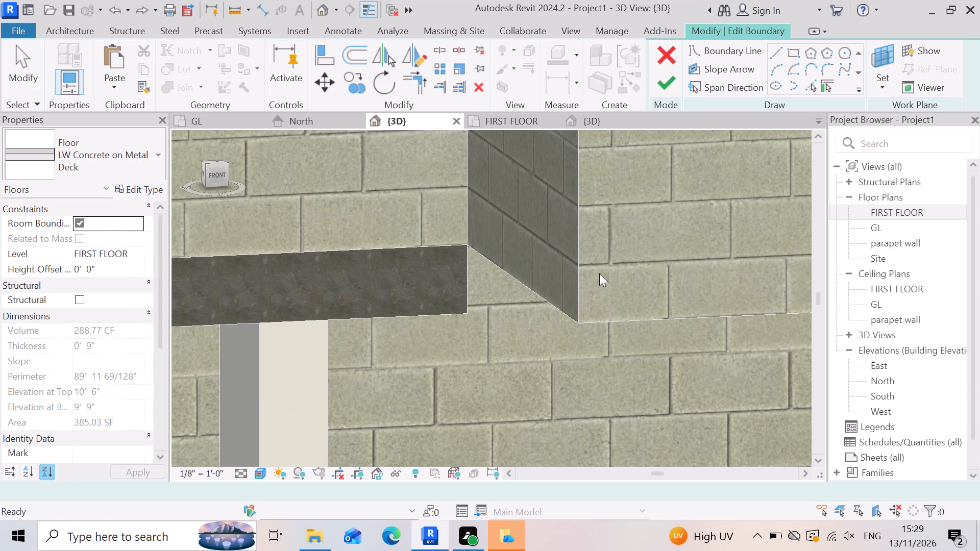
left_click(658, 61)
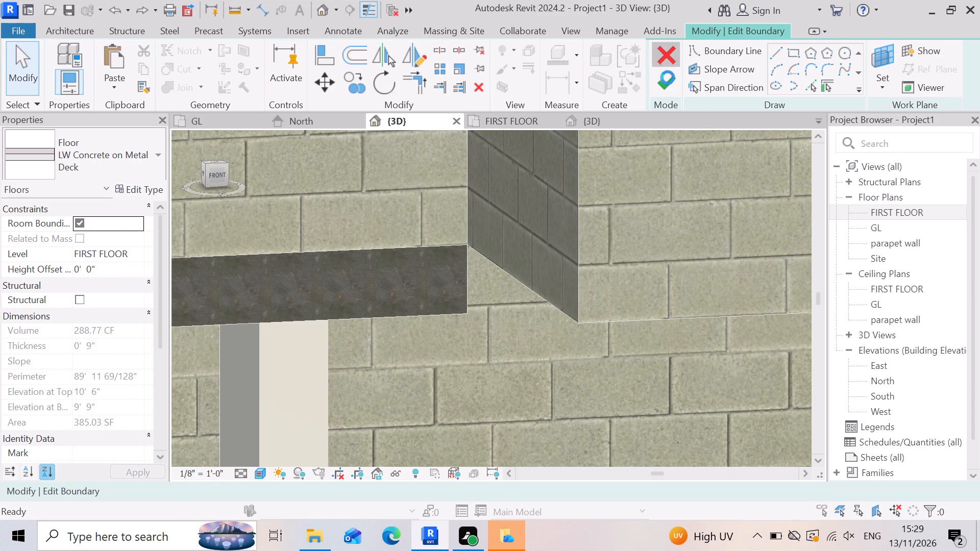
left_click(523, 274)
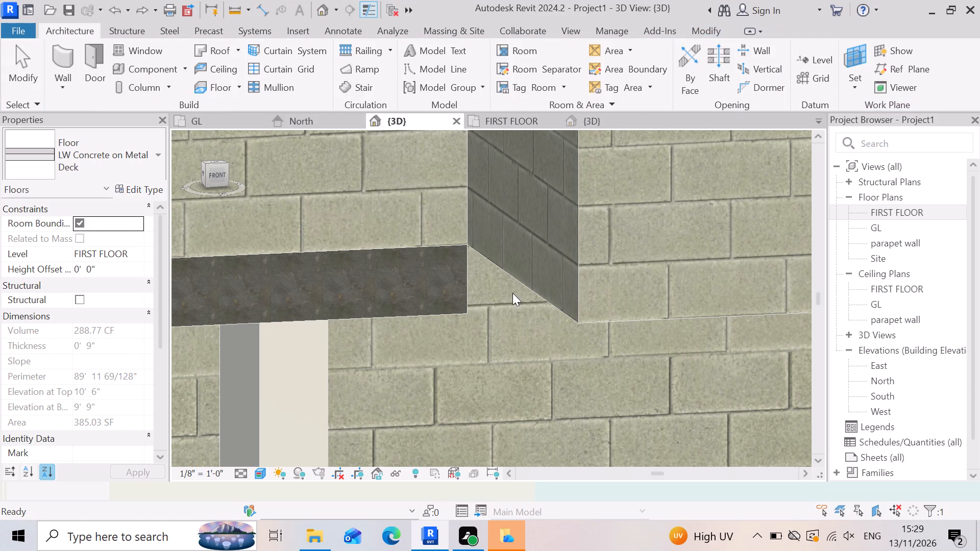
scroll(510, 293, "down", 7)
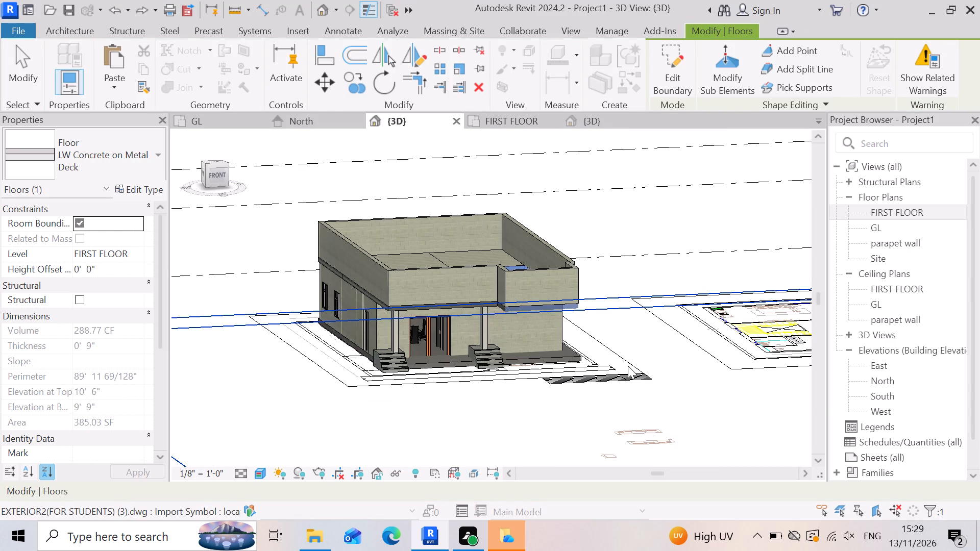
key("Escape")
Examine in 3D the floor slab's edge under the projecting front walls where it meets the adjoining slab.
scroll(533, 295, "up", 6)
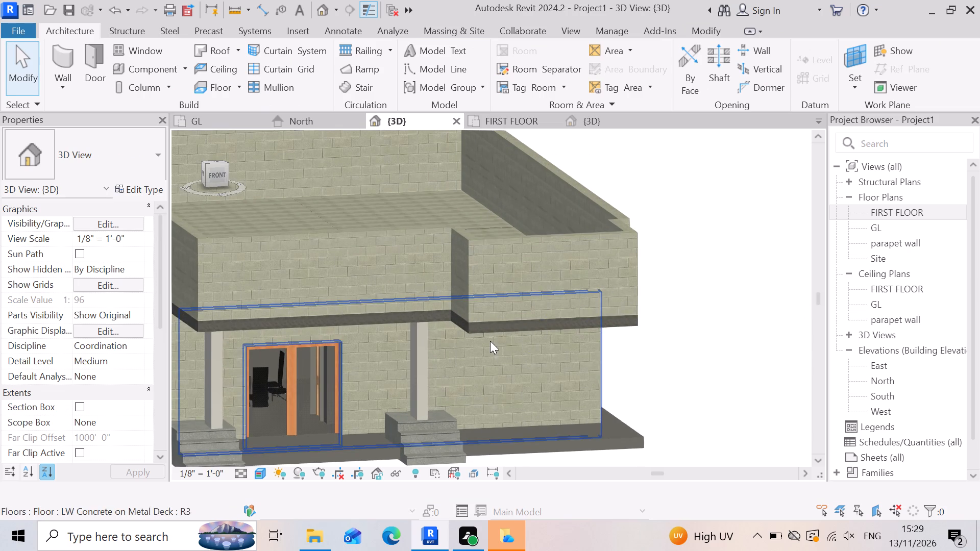
scroll(490, 341, "up", 3)
left_click(567, 315)
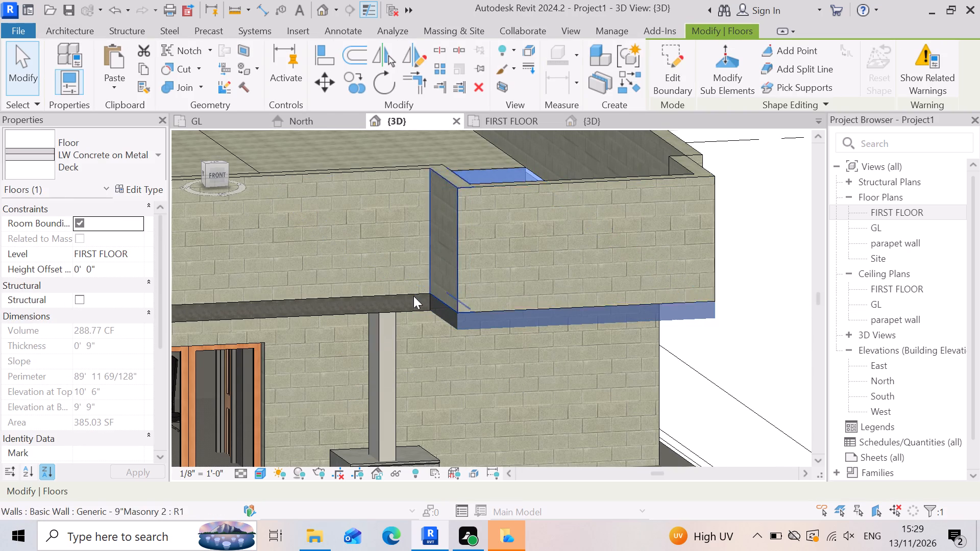
scroll(458, 304, "up", 10)
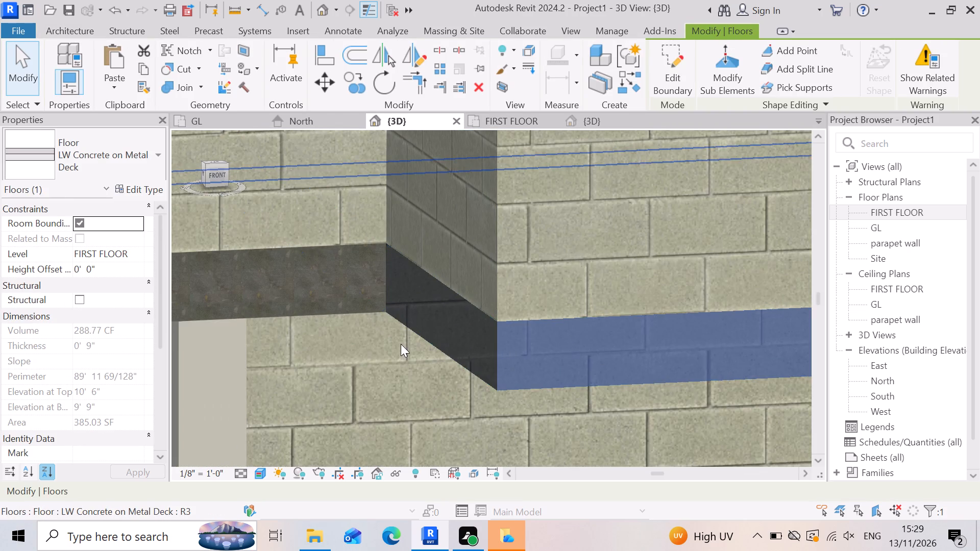
scroll(401, 344, "up", 2)
scroll(387, 253, "down", 9)
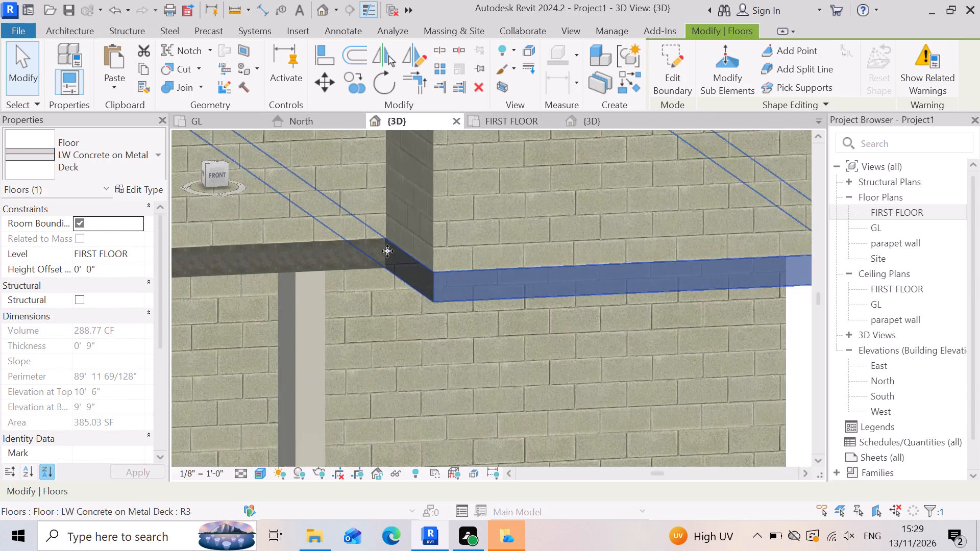
scroll(387, 251, "down", 2)
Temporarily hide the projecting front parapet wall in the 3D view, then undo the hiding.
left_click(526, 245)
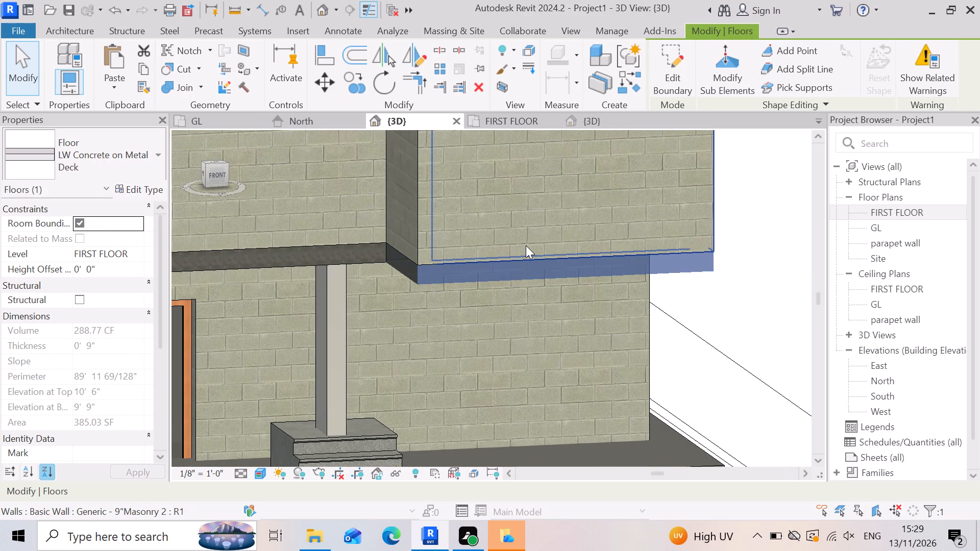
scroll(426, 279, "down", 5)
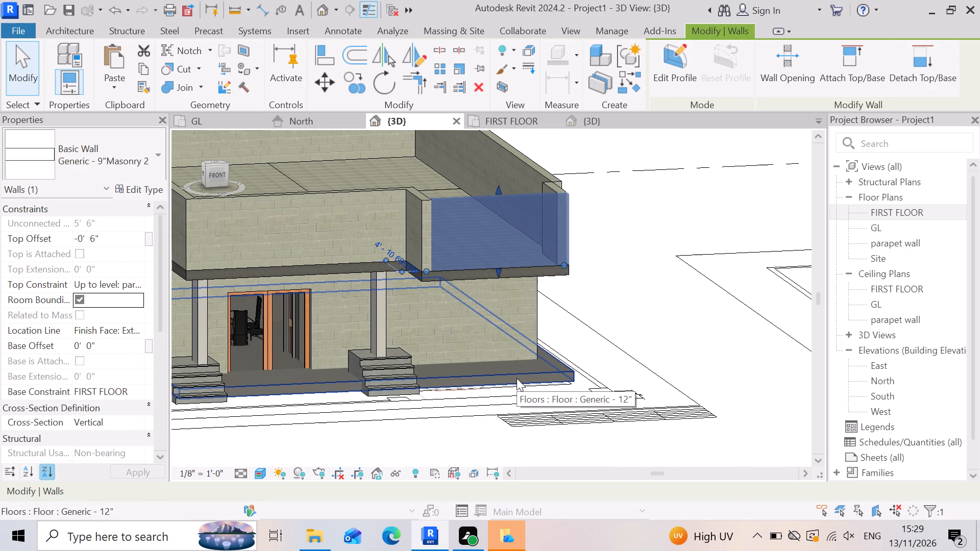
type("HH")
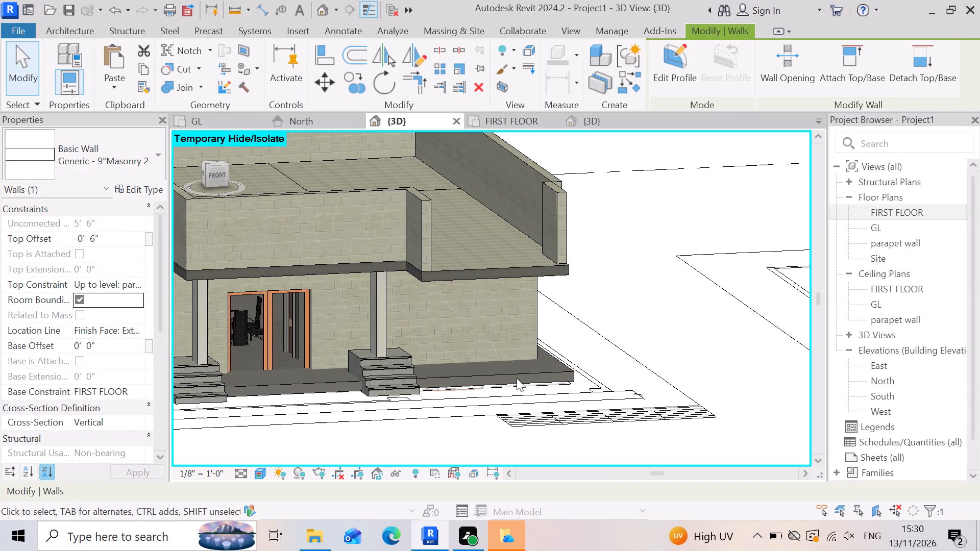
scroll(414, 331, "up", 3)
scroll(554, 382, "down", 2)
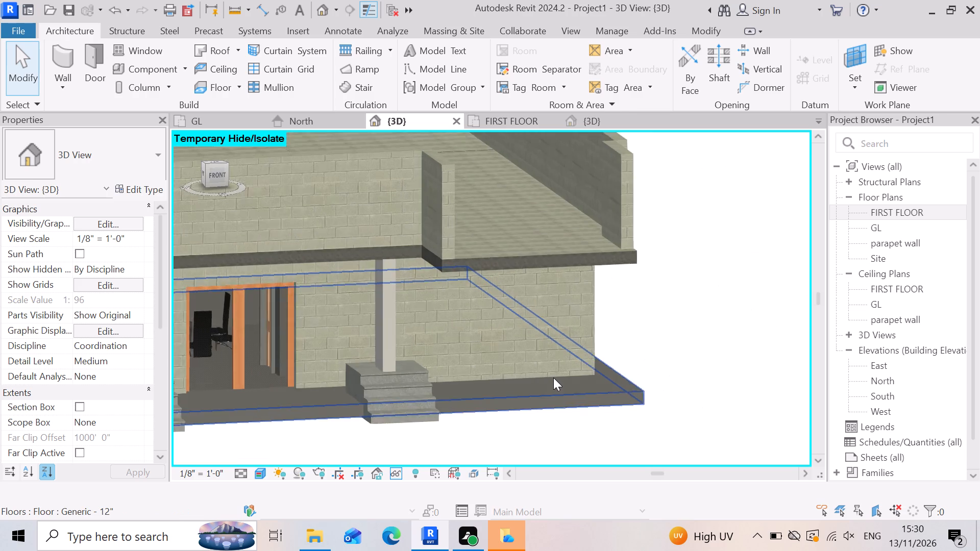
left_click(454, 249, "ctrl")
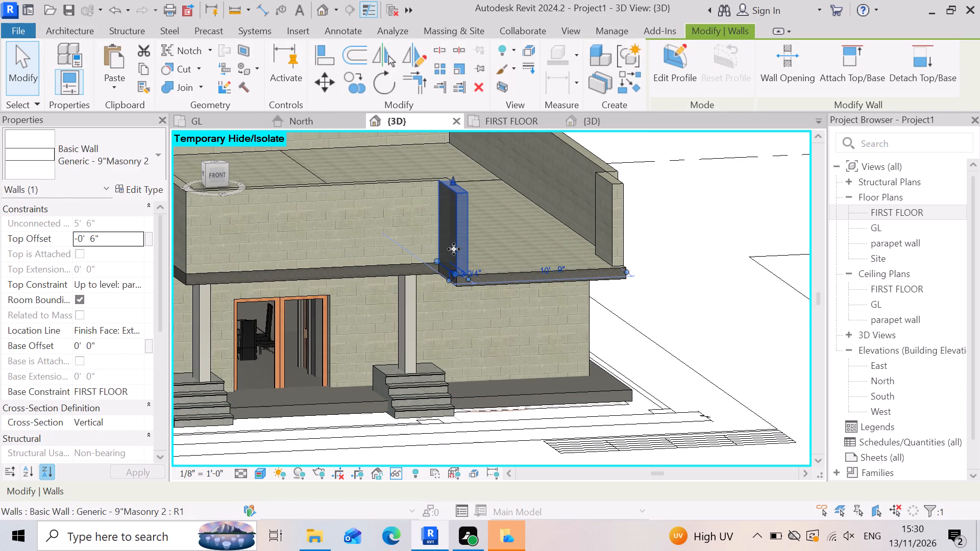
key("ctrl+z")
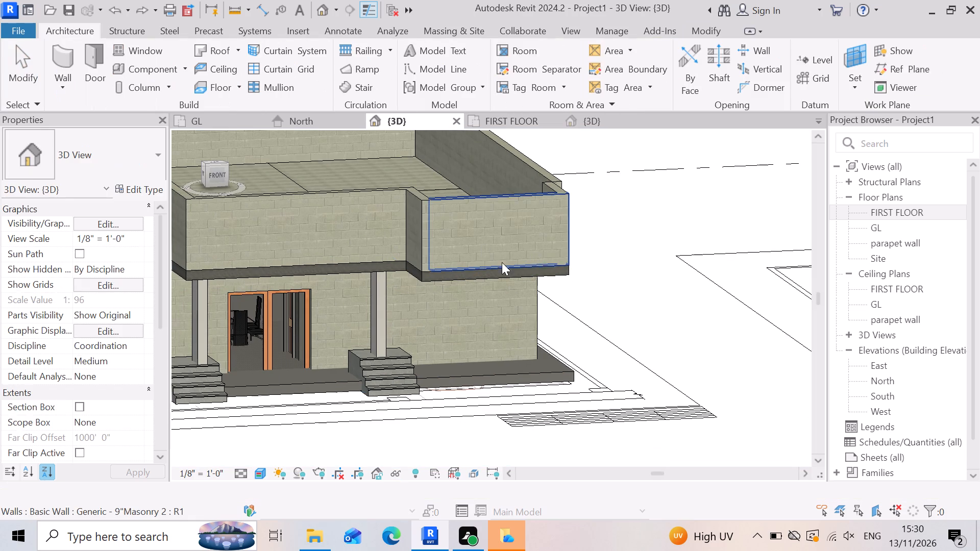
Temporarily hide the projecting front parapet wall and its two side return walls in the 3D view.
scroll(395, 256, "up", 2)
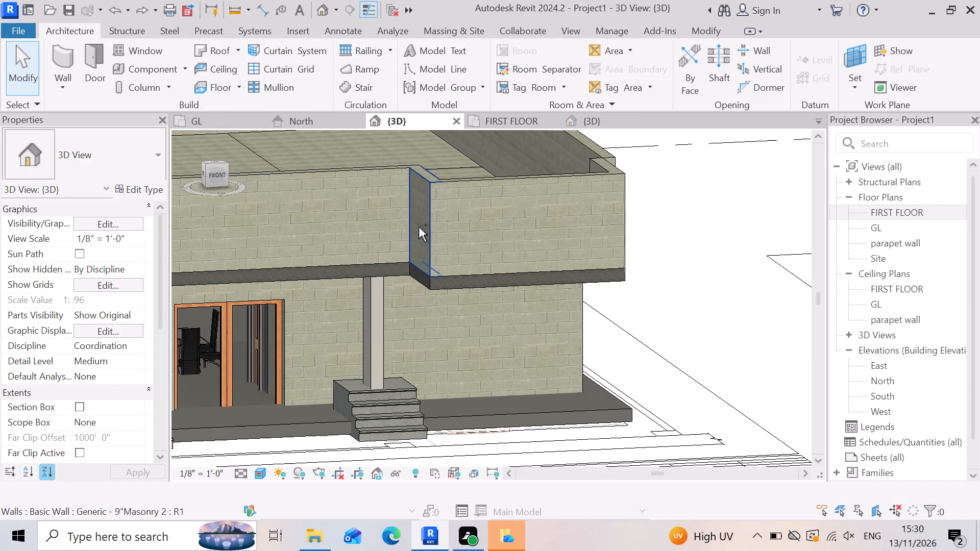
left_click(419, 227, "ctrl")
left_click(548, 237, "ctrl")
scroll(533, 244, "down", 2)
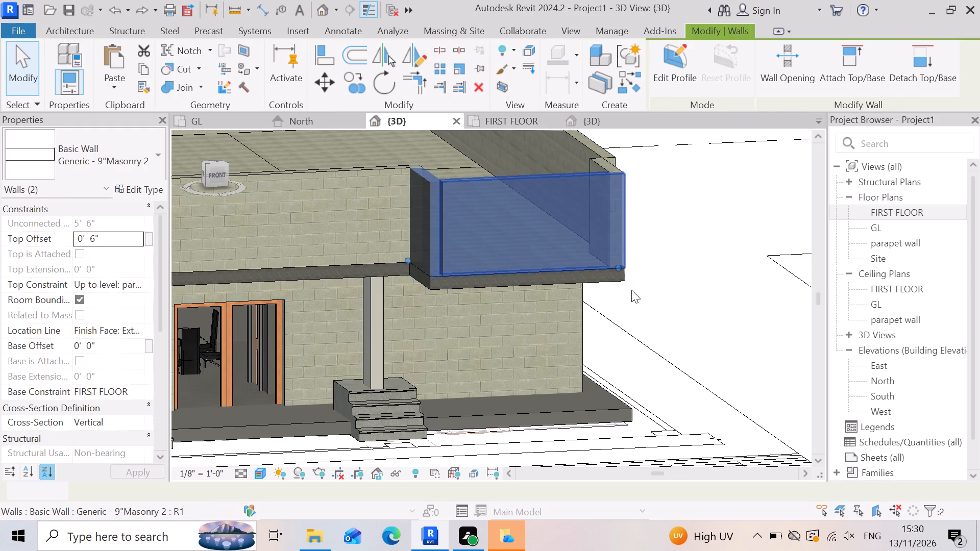
right_click_drag(688, 324, 603, 324, "ctrl")
middle_click_drag(668, 322, 616, 325, "ctrl")
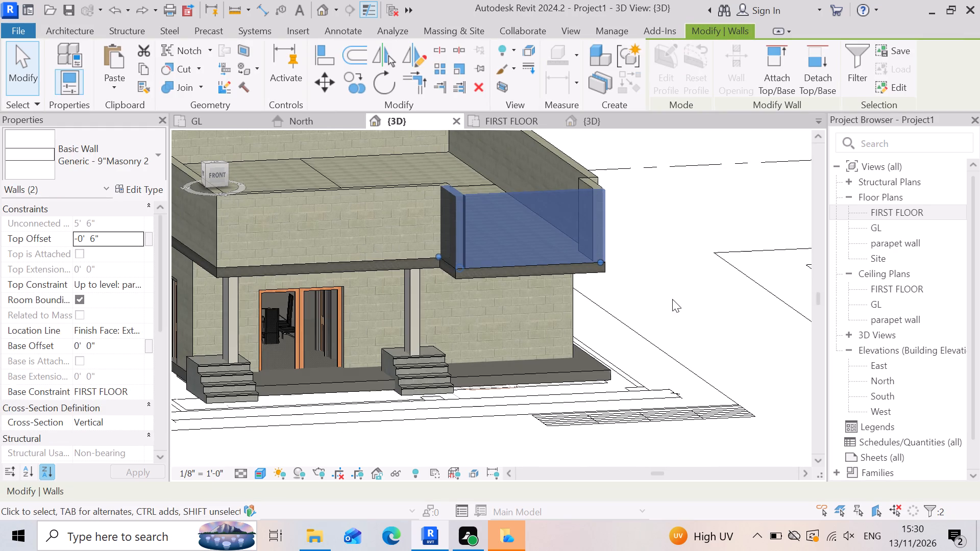
right_click_drag(688, 291, 578, 294, "shift")
middle_click_drag(677, 290, 586, 299, "shift")
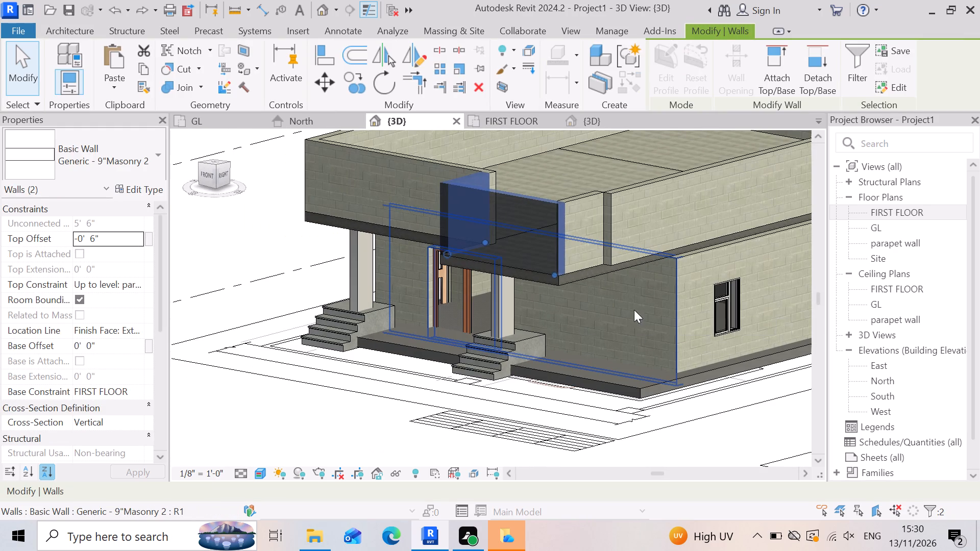
left_click(579, 224, "ctrl")
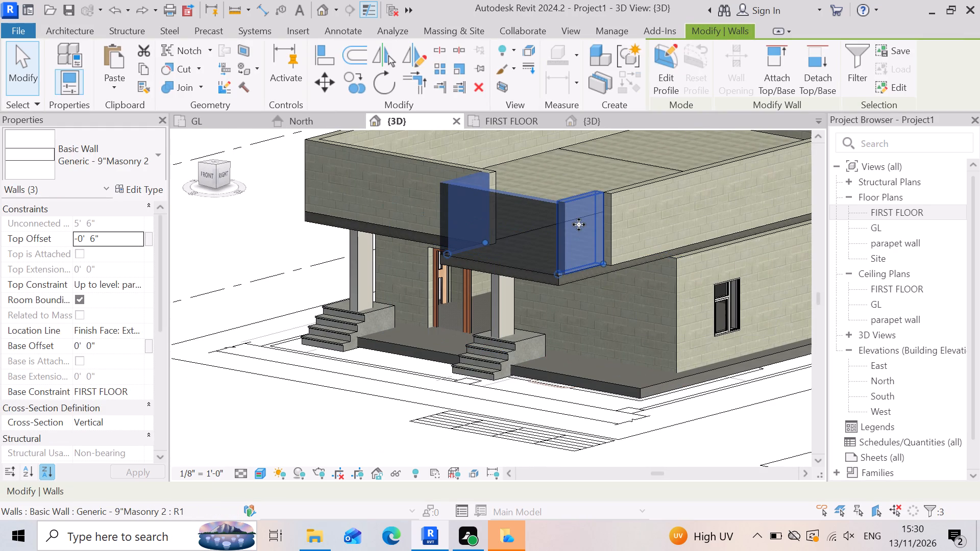
type("HH")
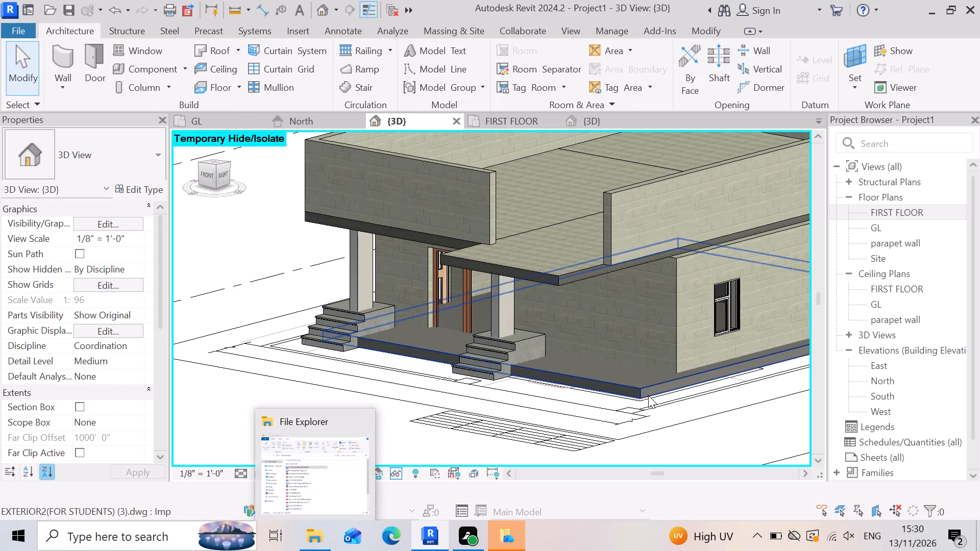
Open the boundary of the projecting LW Concrete on Metal Deck floor for editing and display it in the FIRST FLOOR plan.
scroll(631, 306, "up", 4)
left_click(458, 278)
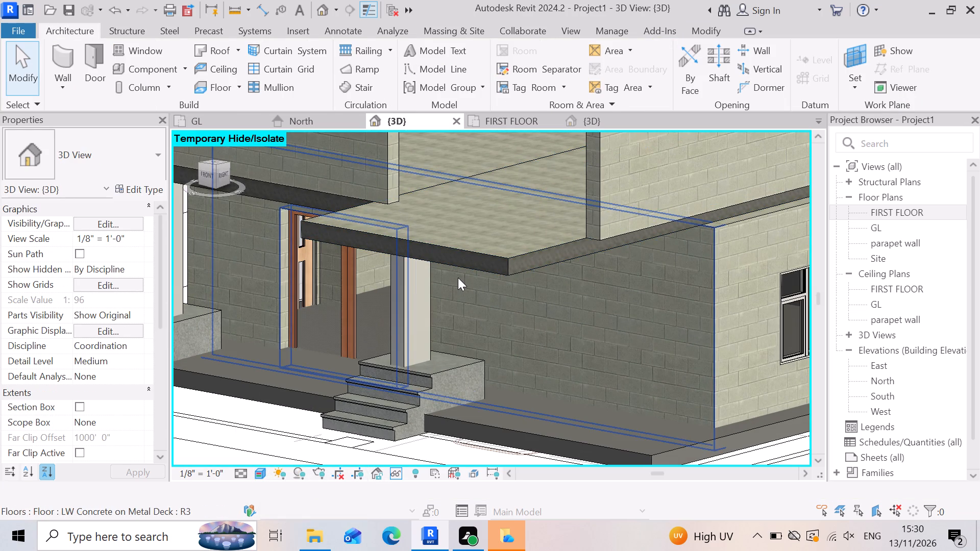
key("Escape")
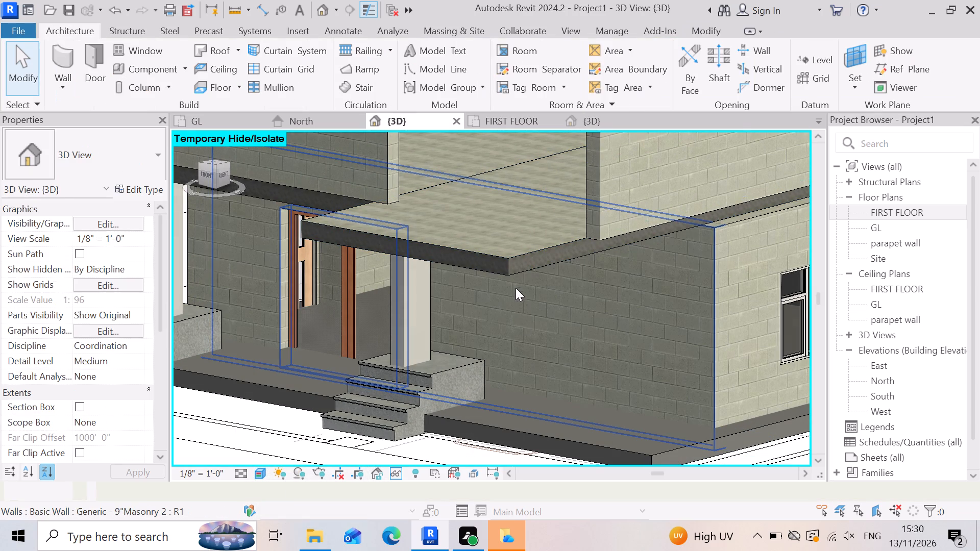
left_click(510, 269)
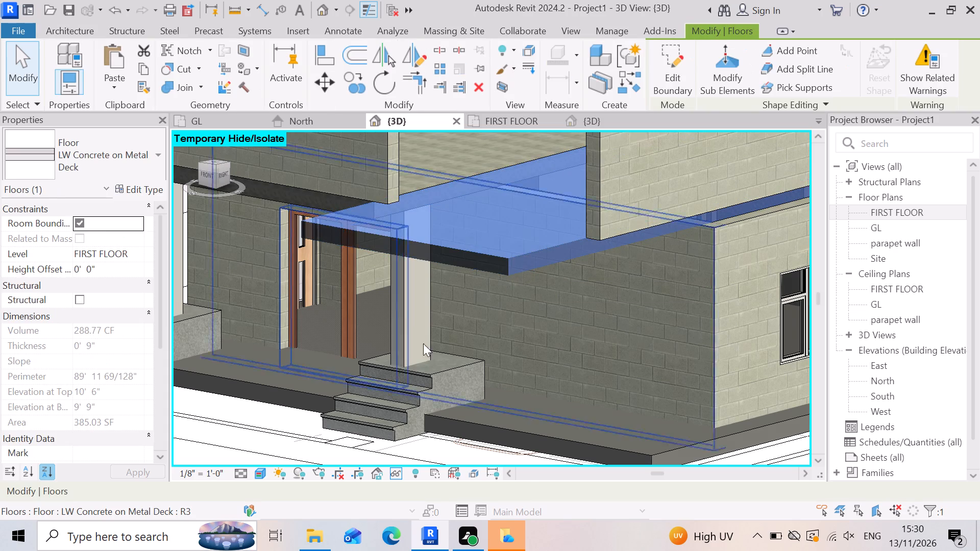
left_click(656, 49)
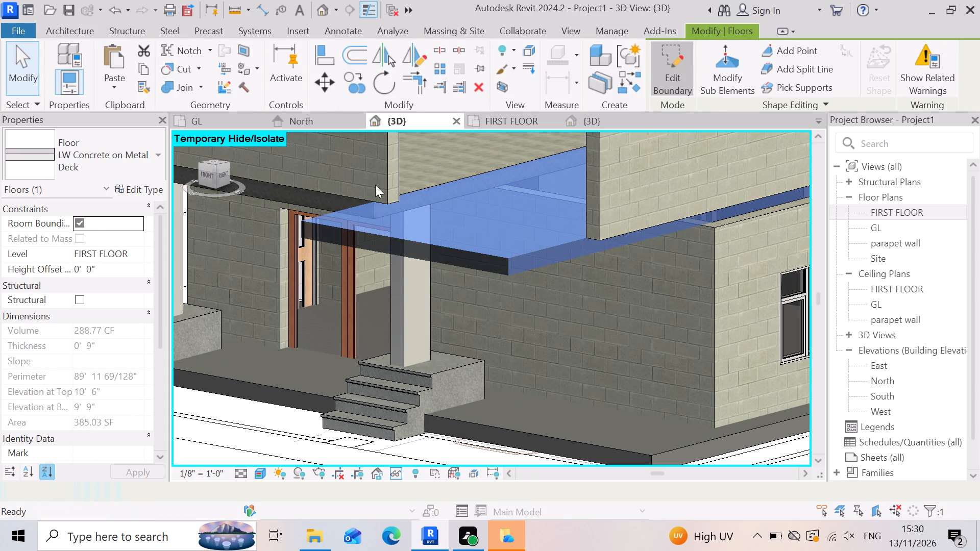
scroll(407, 206, "up", 2)
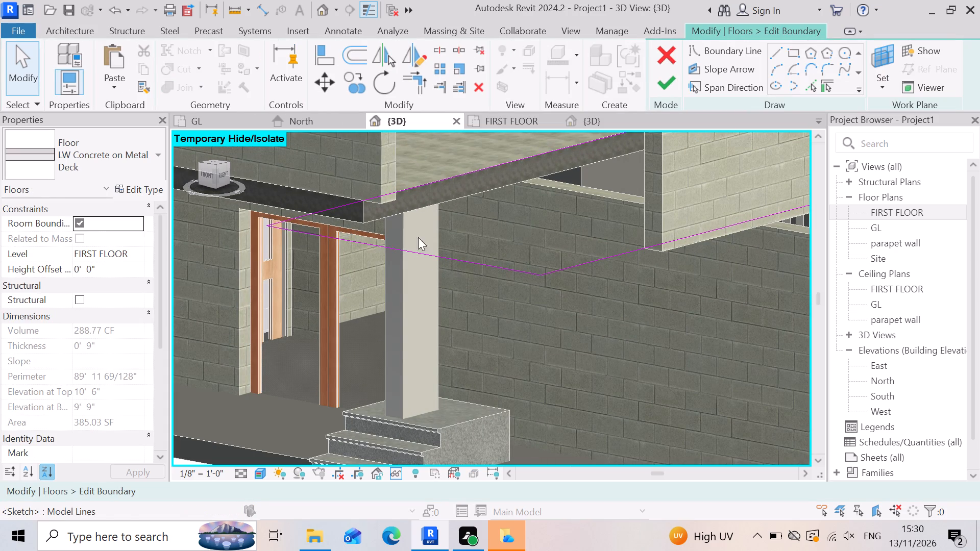
double_click(885, 214)
scroll(675, 327, "up", 3)
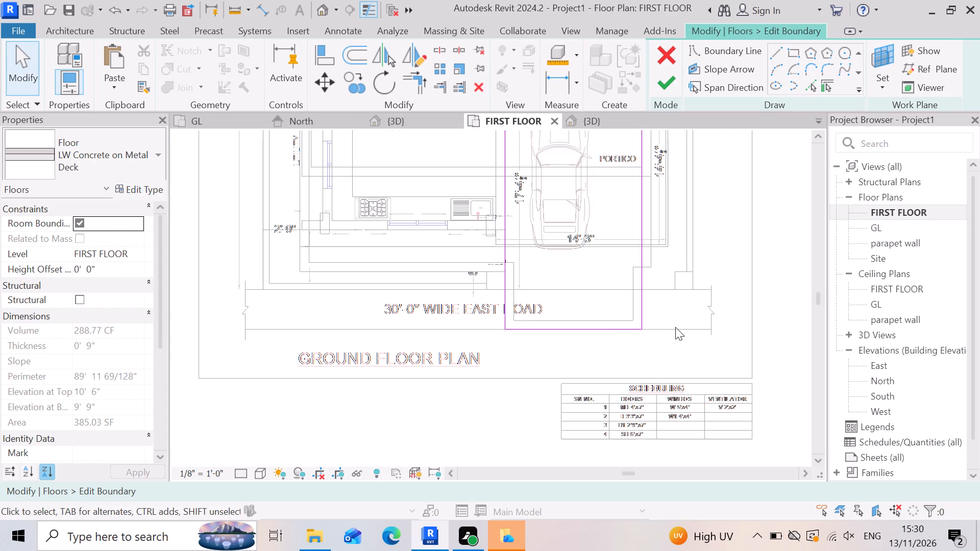
scroll(495, 243, "up", 1)
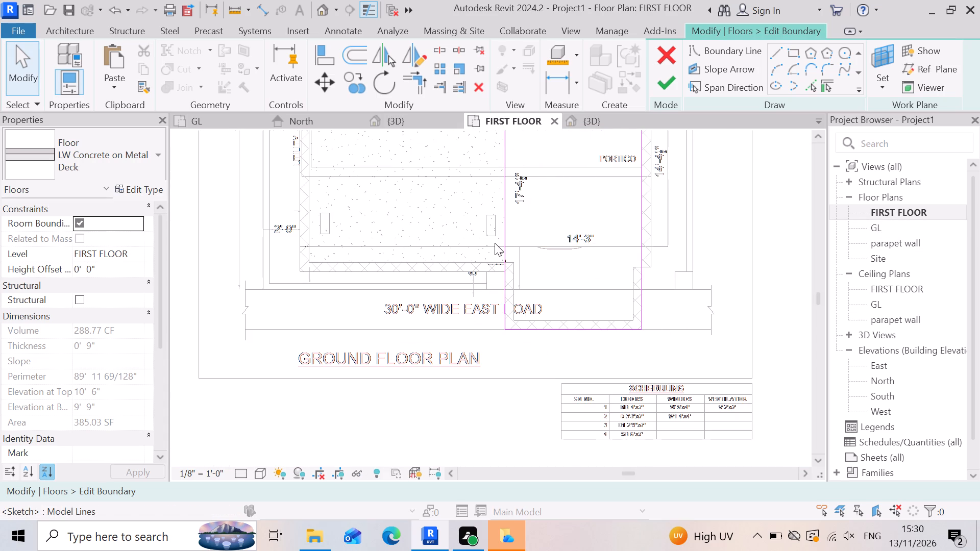
scroll(495, 243, "up", 1)
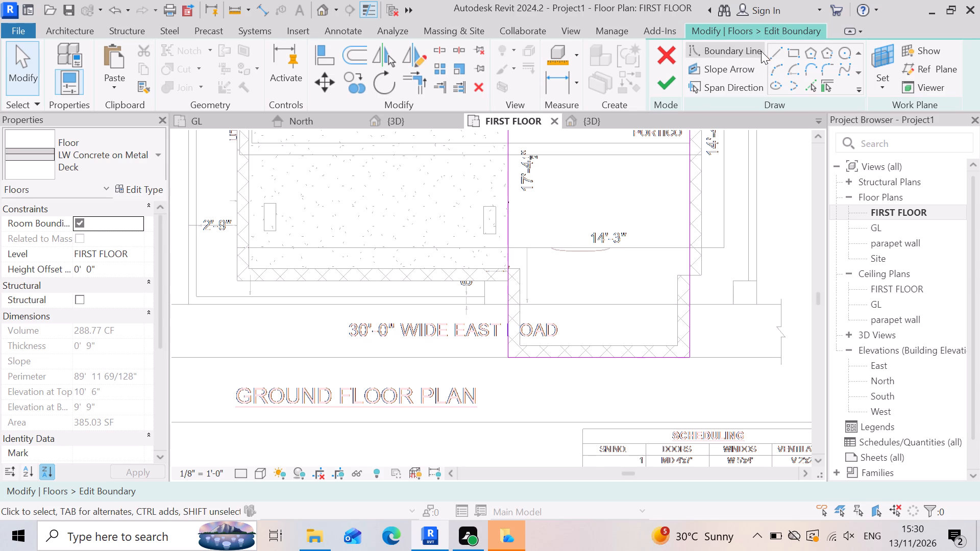
Sketch an 11' 6" boundary line across the floor between its side edges, level with the adjoining front wall's outer face.
left_click(774, 50)
scroll(507, 304, "up", 3)
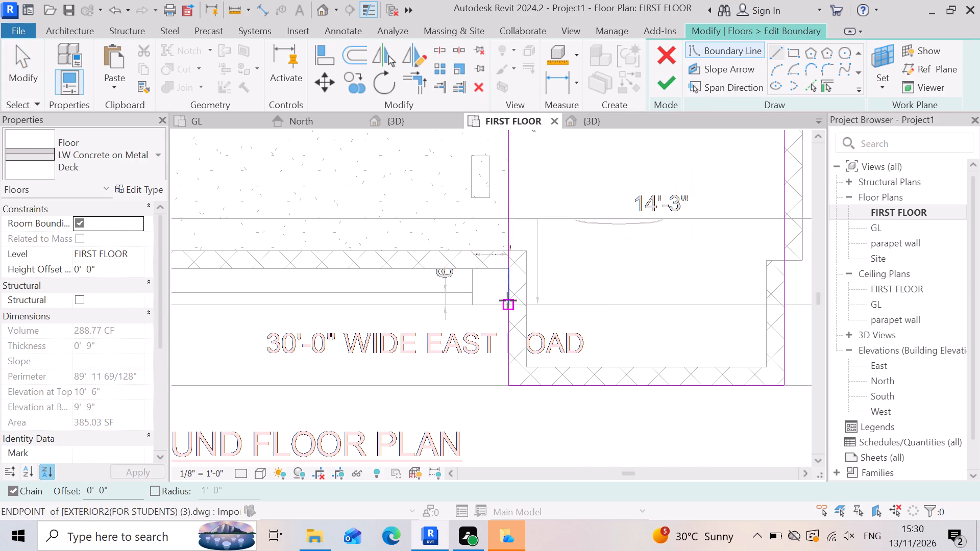
left_click(505, 270)
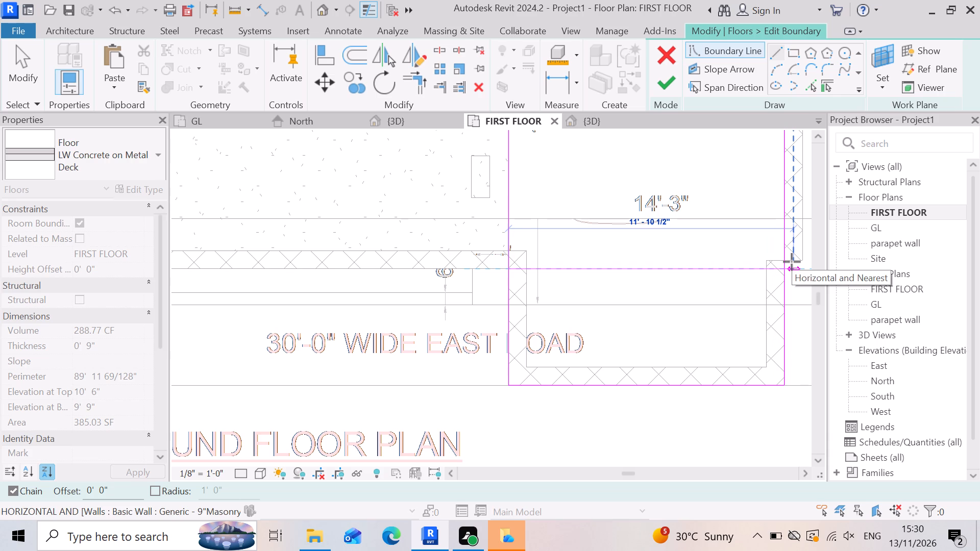
scroll(791, 261, "down", 2)
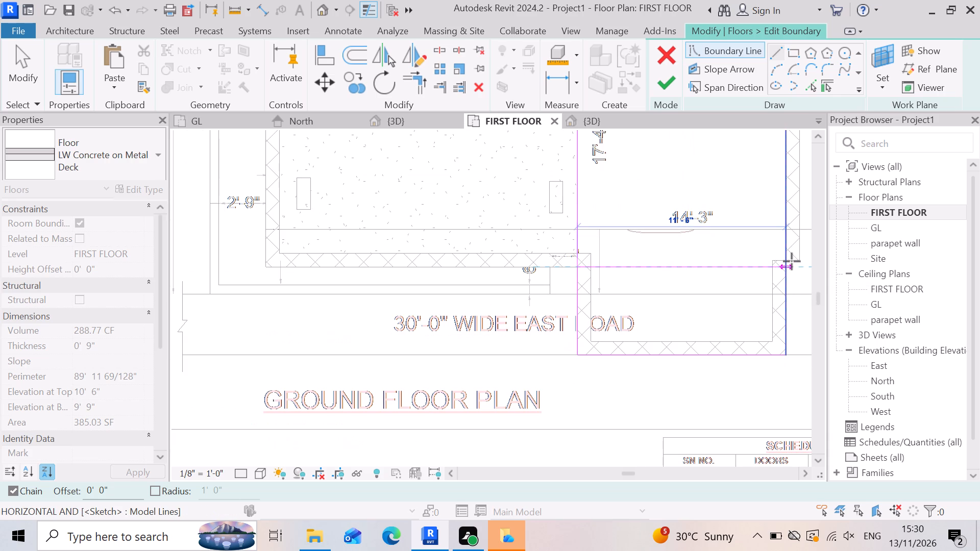
left_click(792, 261)
key("Escape")
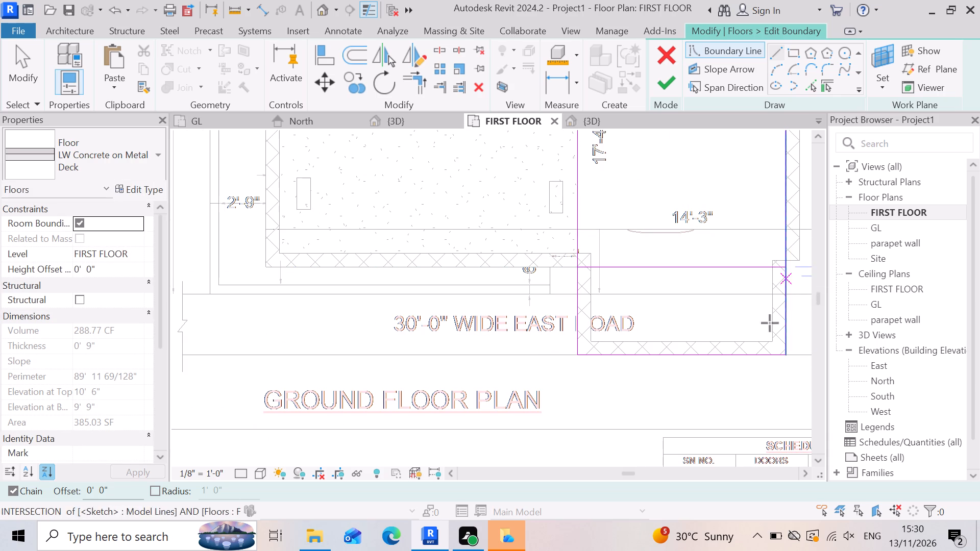
key("Escape")
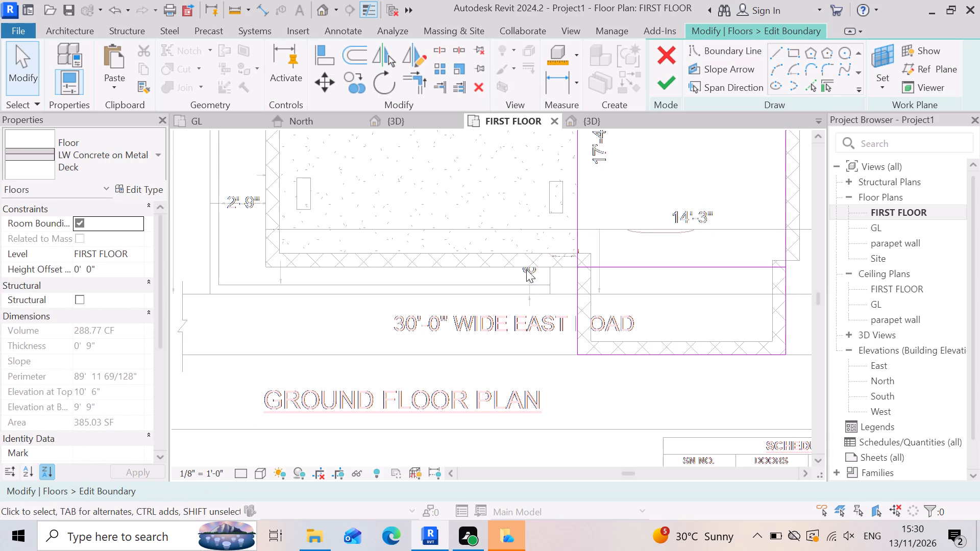
Trim both side boundary lines of the floor to corners with the new cross line, keeping the portion behind it.
scroll(569, 290, "up", 3)
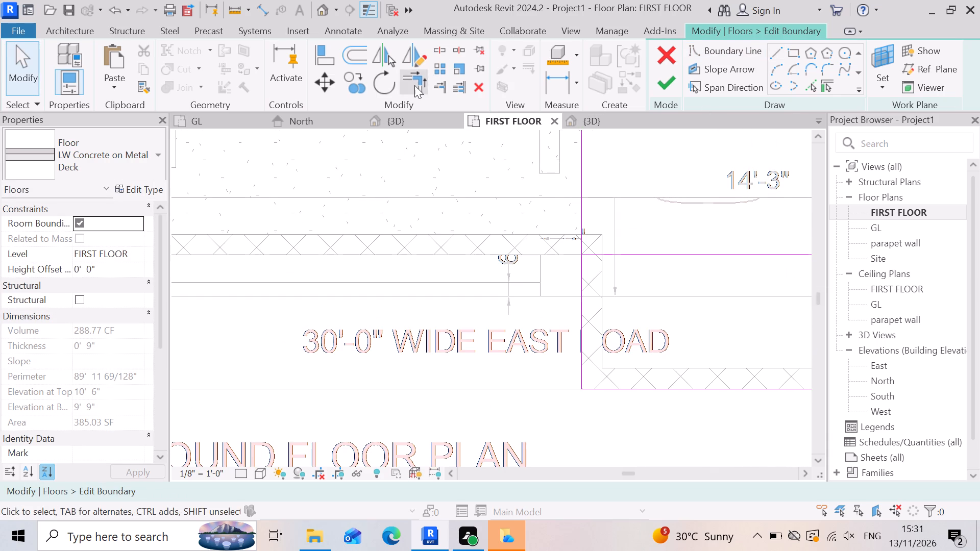
left_click(414, 85)
left_click(579, 201)
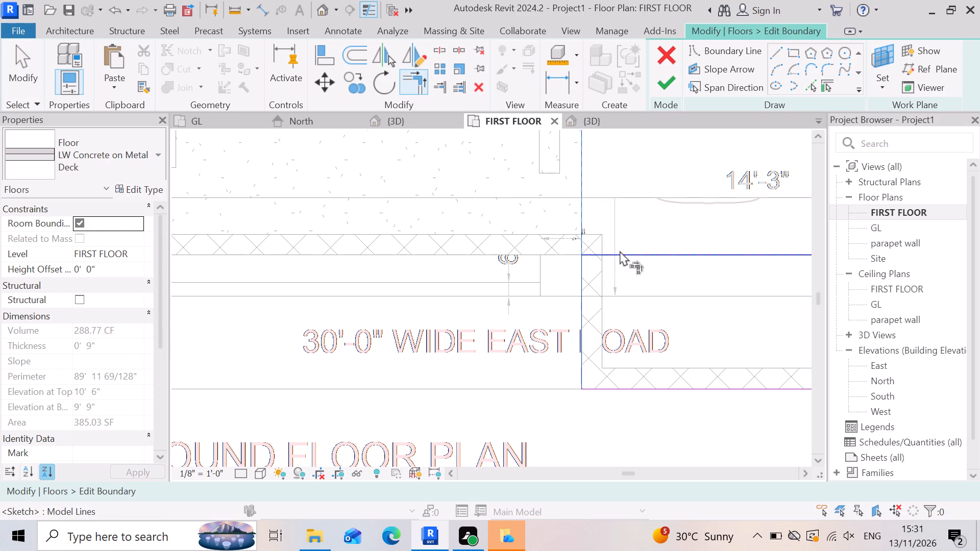
left_click(620, 251)
scroll(506, 276, "down", 3)
scroll(793, 251, "up", 5)
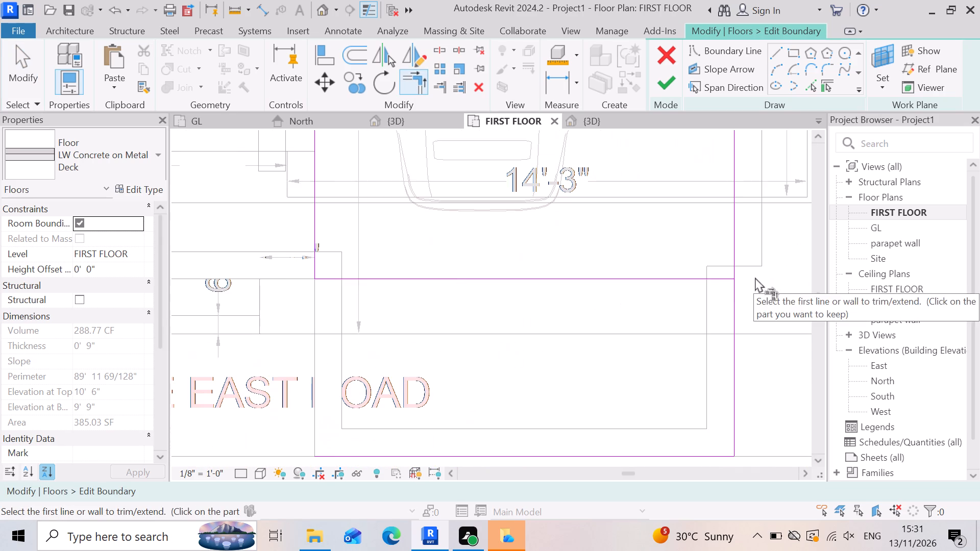
left_click(715, 277)
left_click(732, 243)
scroll(759, 321, "down", 1)
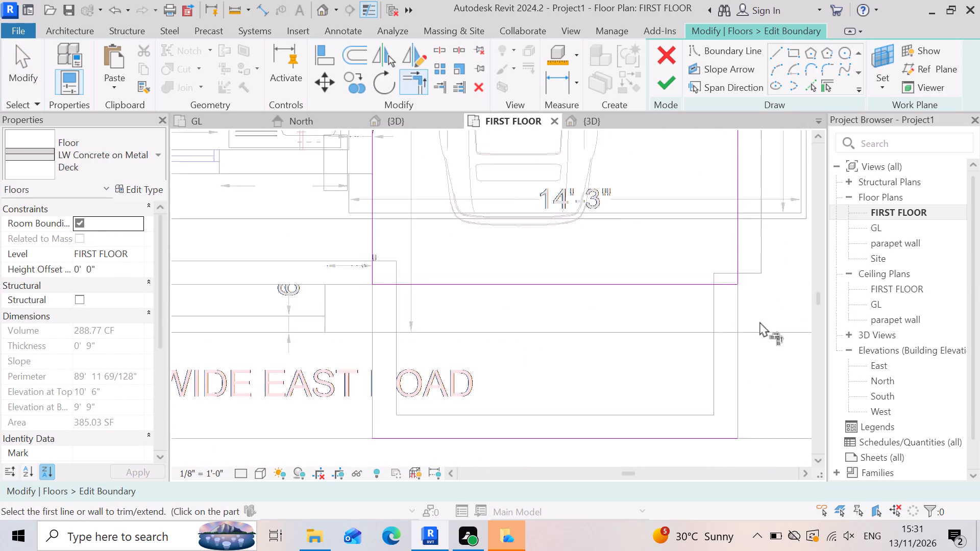
scroll(759, 321, "down", 2)
scroll(452, 345, "up", 2)
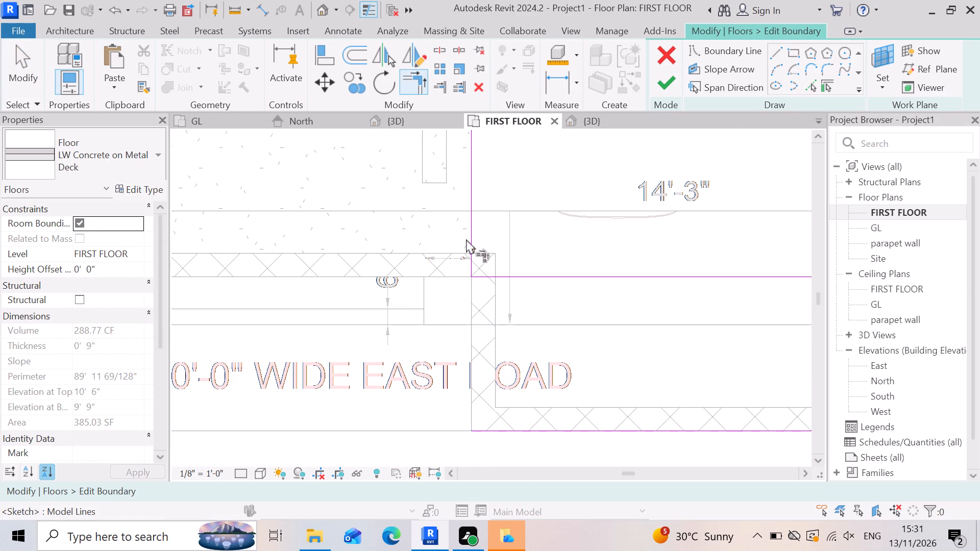
left_click(473, 215)
left_click(512, 277)
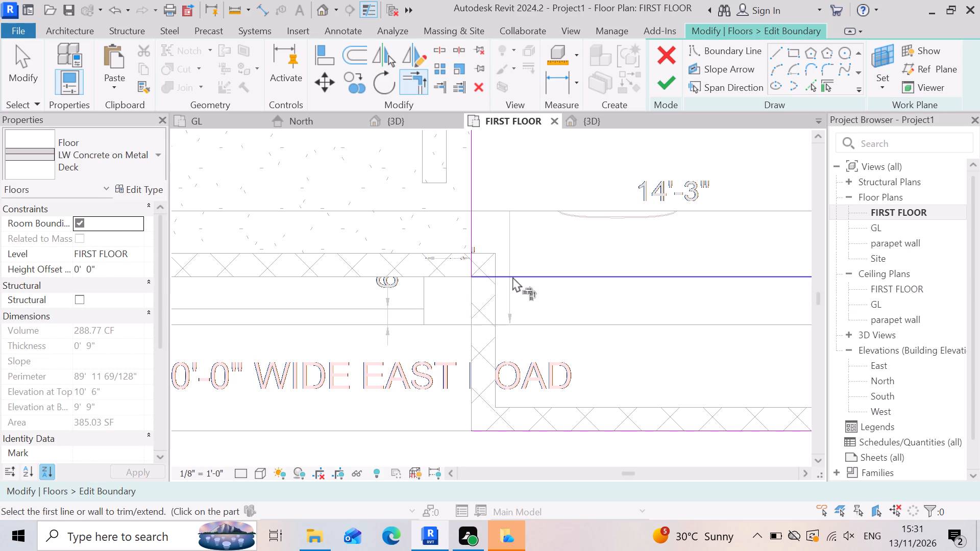
key("Escape")
Delete the old outer boundary line beneath the projecting front wall and finish the floor's boundary edit.
scroll(593, 315, "down", 3)
scroll(587, 439, "up", 1)
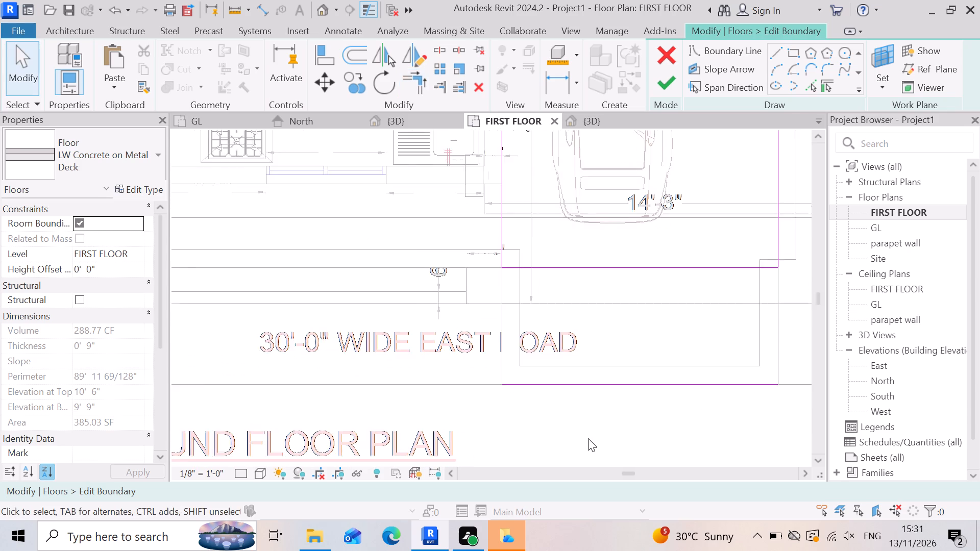
scroll(588, 438, "up", 1)
left_click(606, 377)
key("Delete")
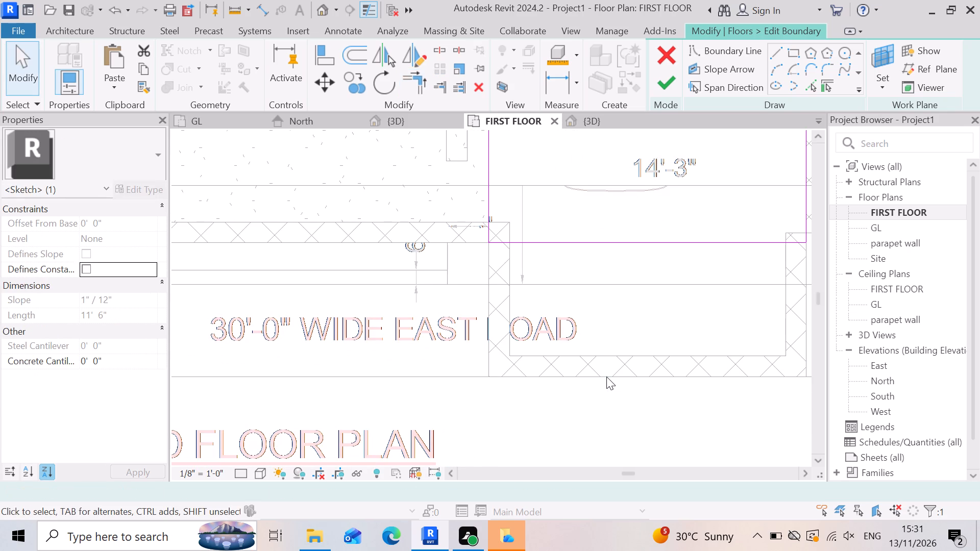
scroll(478, 286, "up", 6)
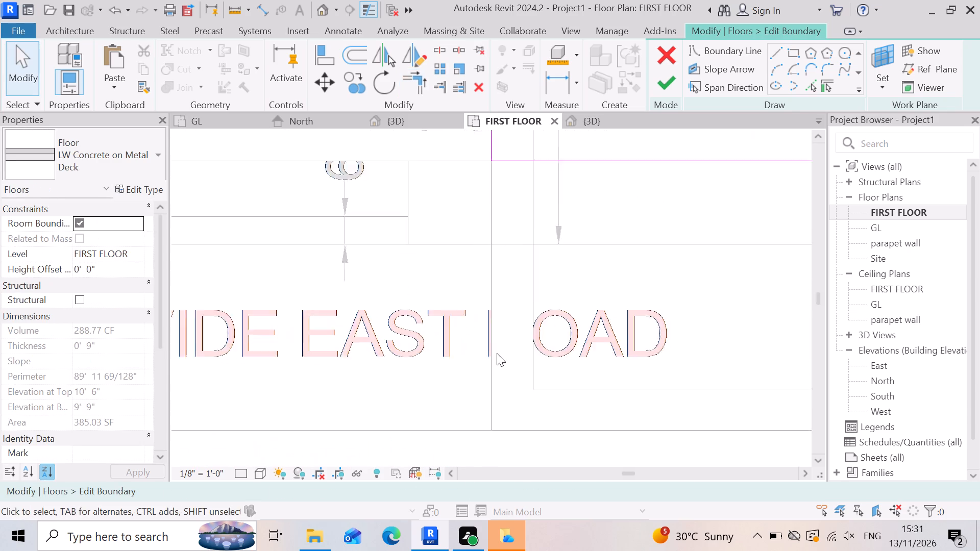
scroll(489, 356, "up", 3)
scroll(442, 386, "down", 6)
key("Escape")
scroll(453, 377, "down", 4)
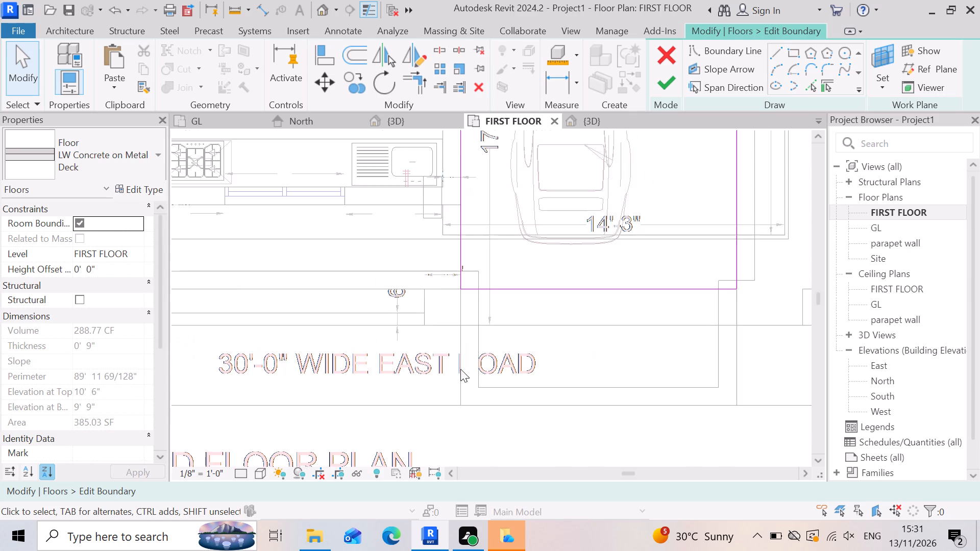
scroll(433, 325, "down", 3)
scroll(617, 311, "up", 3)
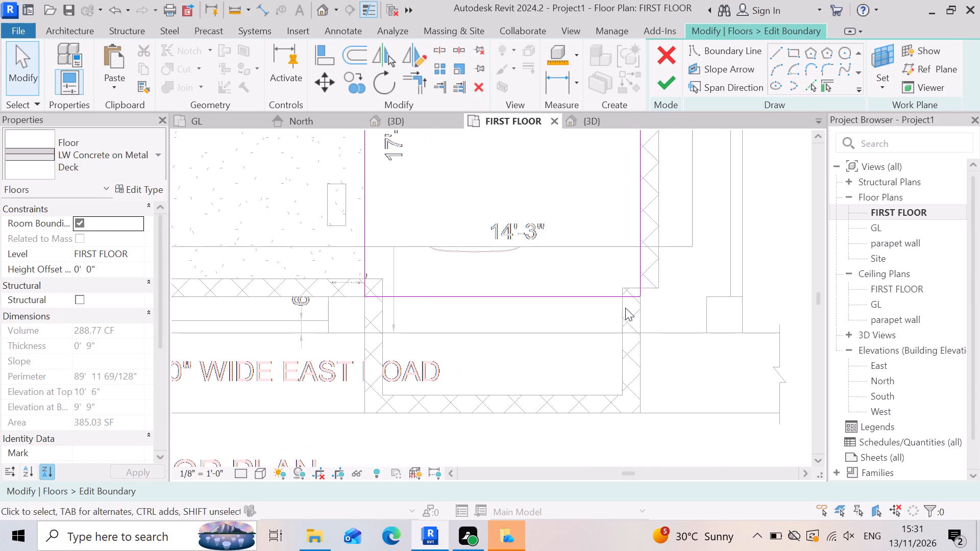
left_click(669, 86)
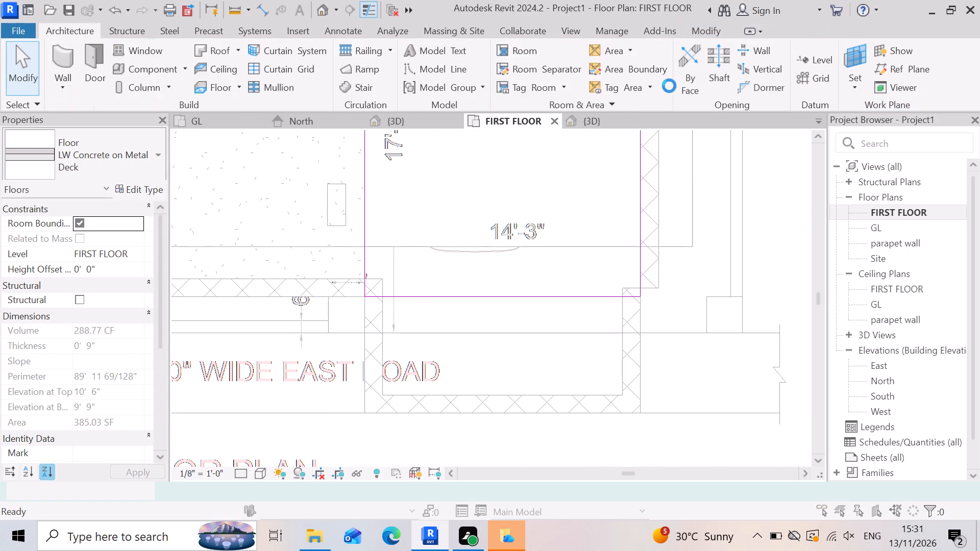
left_click(547, 281)
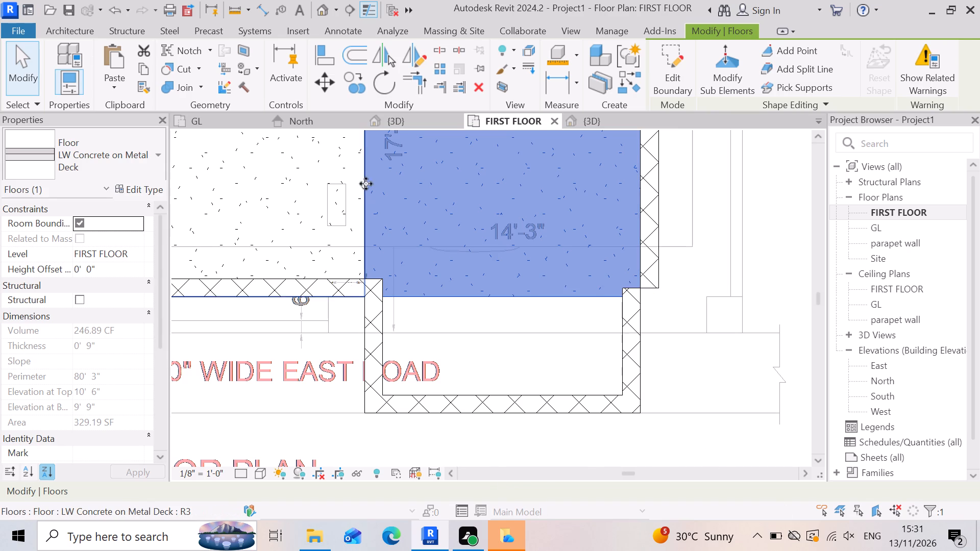
Examine the floor slab's reworked front edge in the 3D view.
left_click(425, 122)
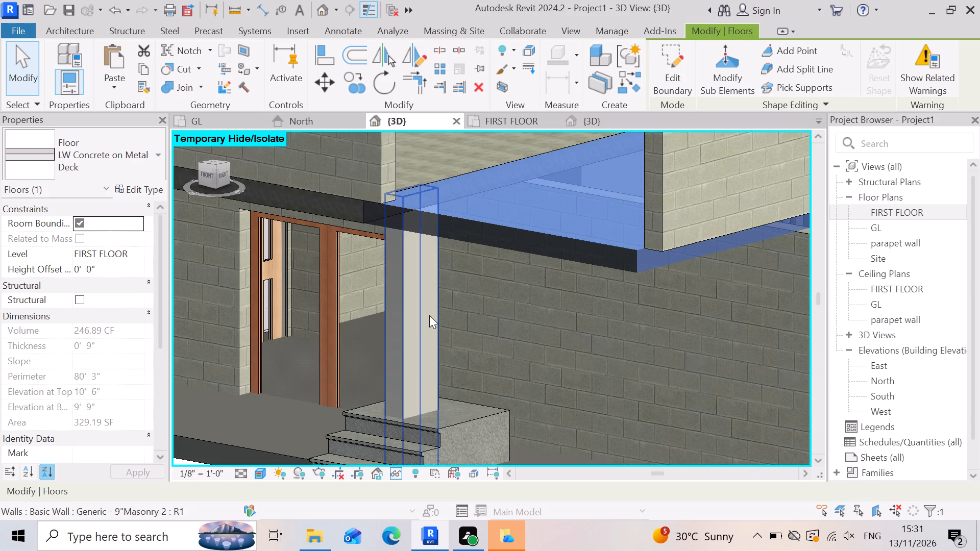
scroll(496, 335, "down", 5)
key("Escape")
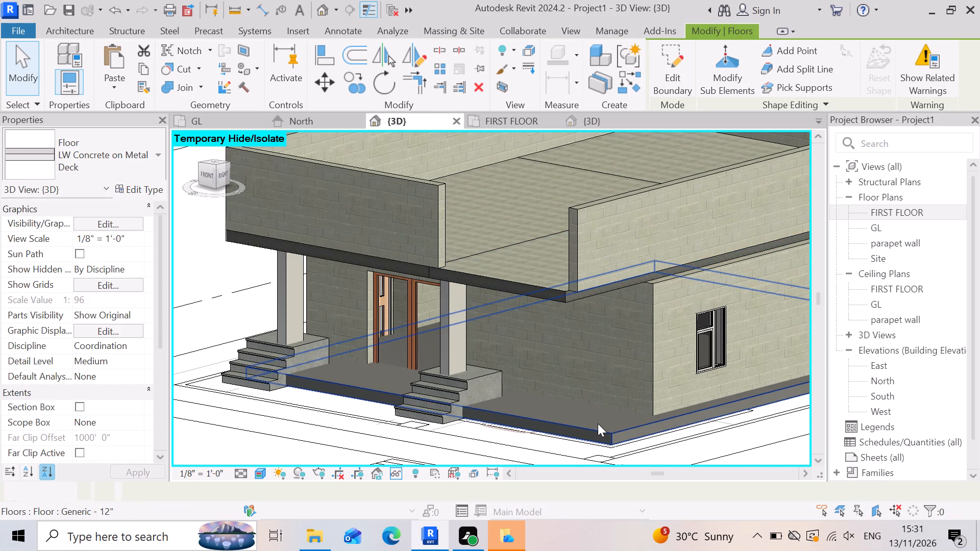
scroll(584, 336, "up", 3)
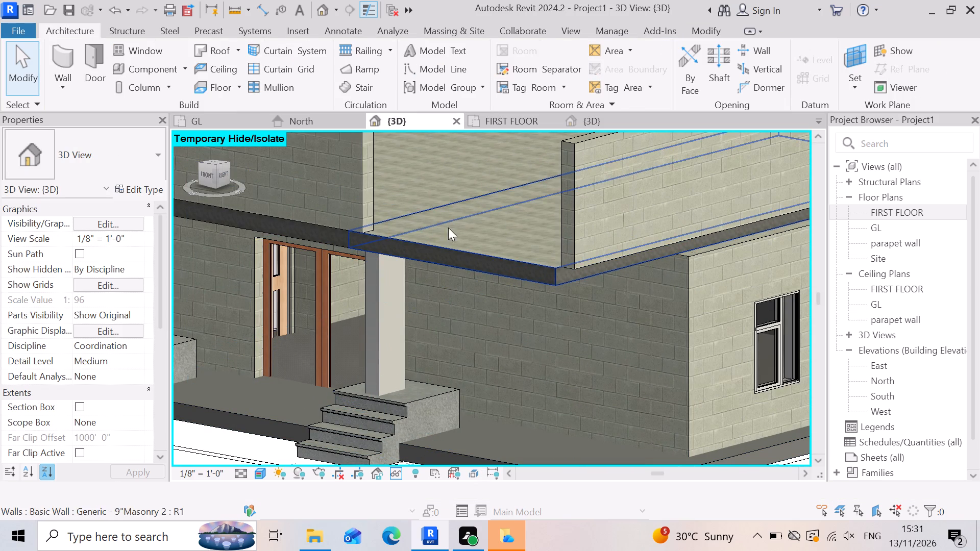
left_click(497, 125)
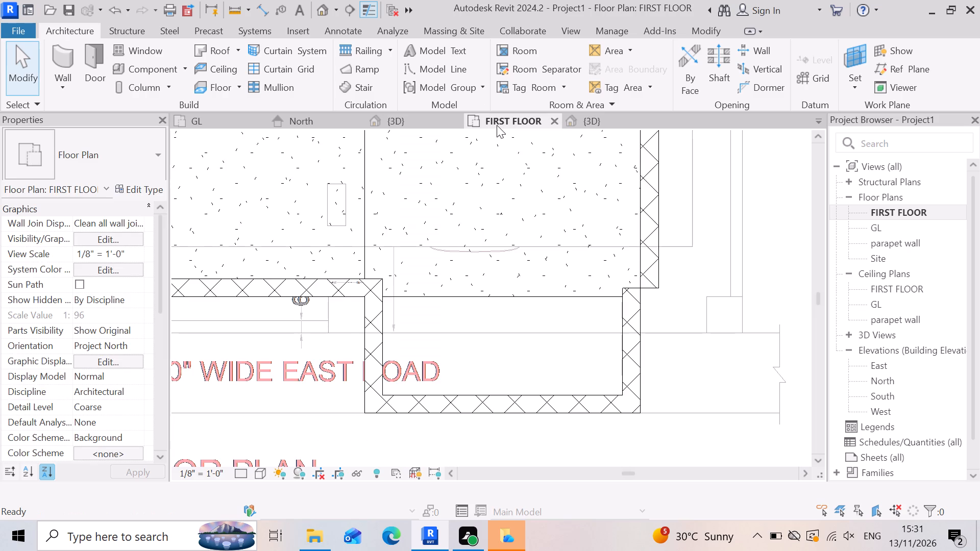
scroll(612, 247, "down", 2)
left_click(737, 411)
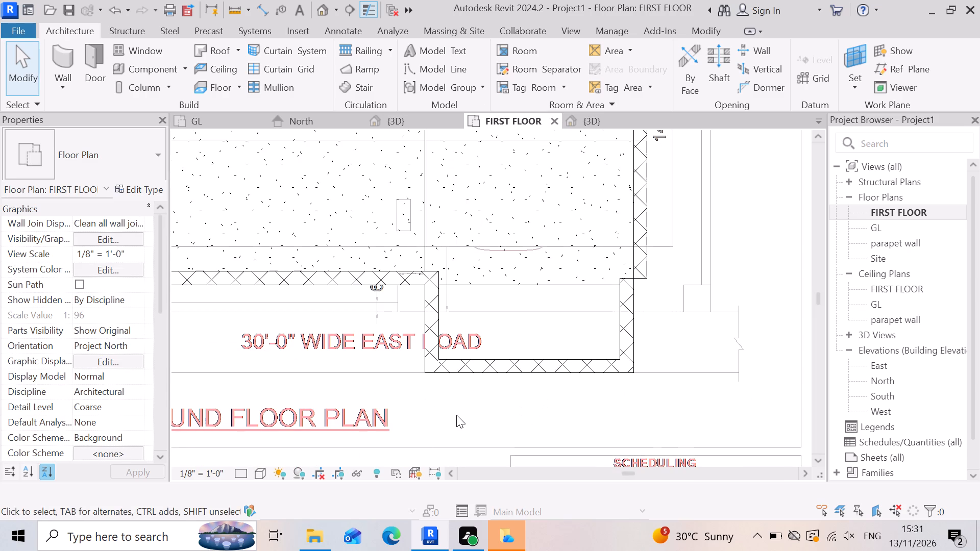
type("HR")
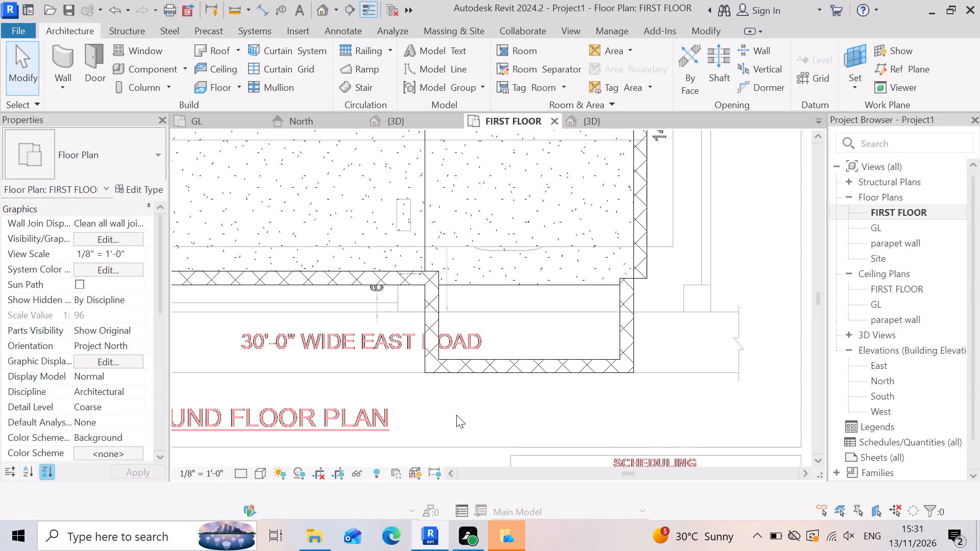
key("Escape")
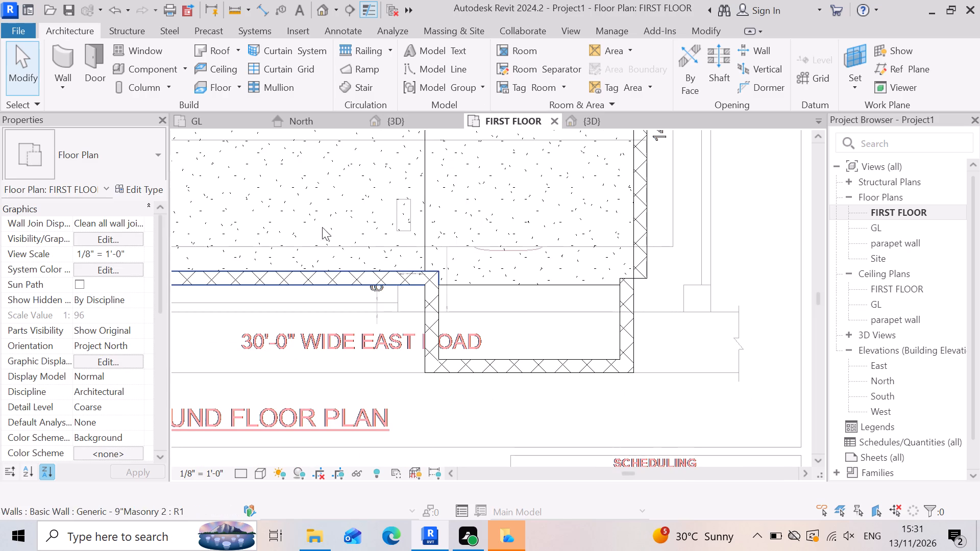
Reset the temporary hiding in the 3D view to bring back the projecting front walls.
left_click(423, 116)
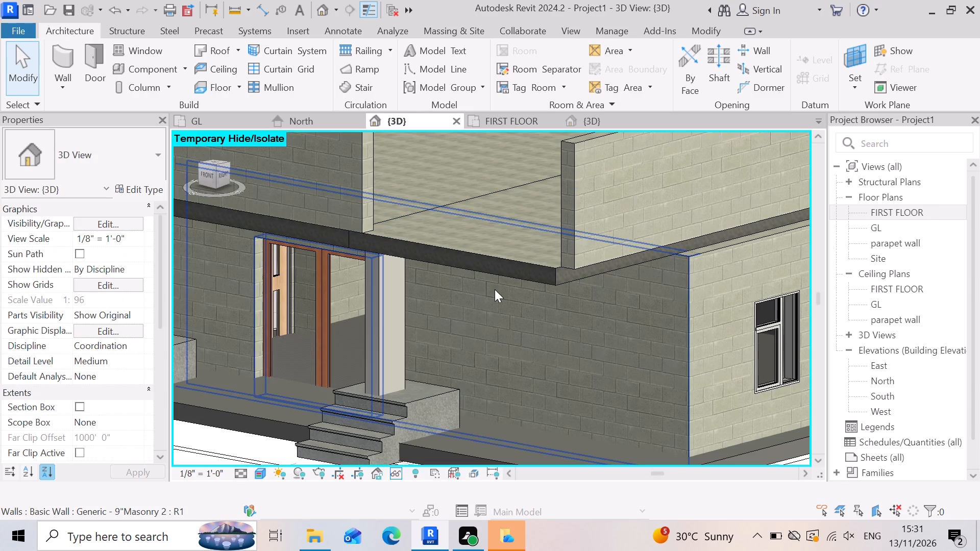
scroll(495, 295, "down", 3)
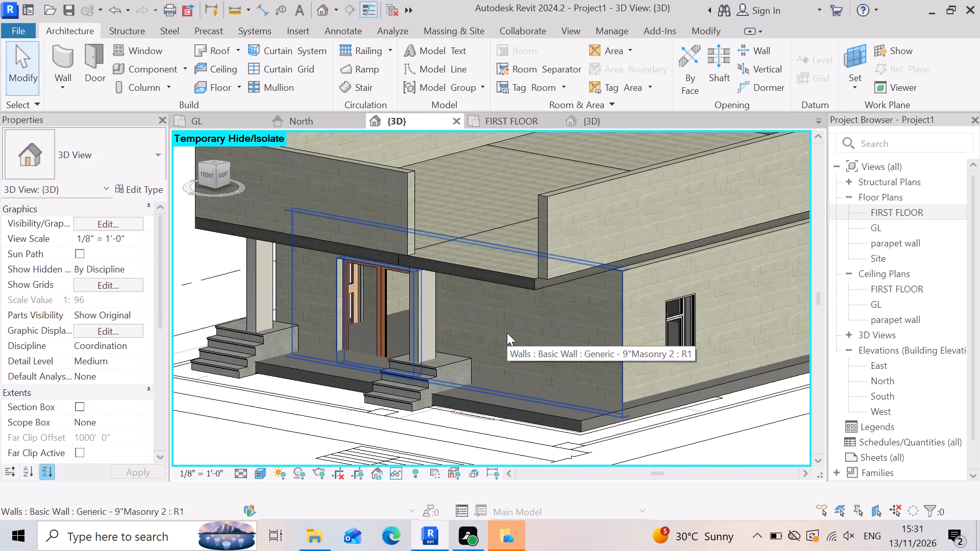
type("HR")
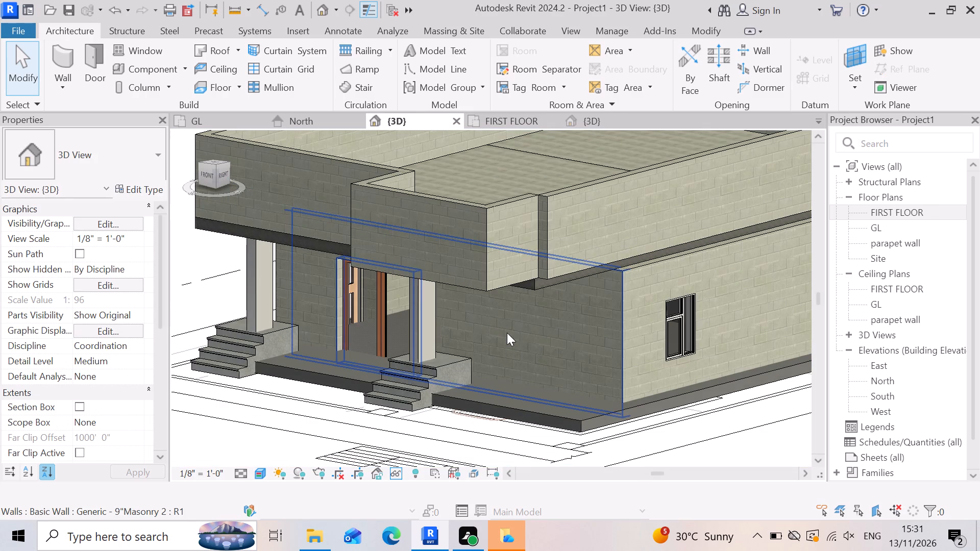
key("Escape")
Delete the projecting front 9" masonry parapet wall that spans between the two side return walls.
scroll(561, 251, "up", 5)
scroll(570, 327, "up", 11)
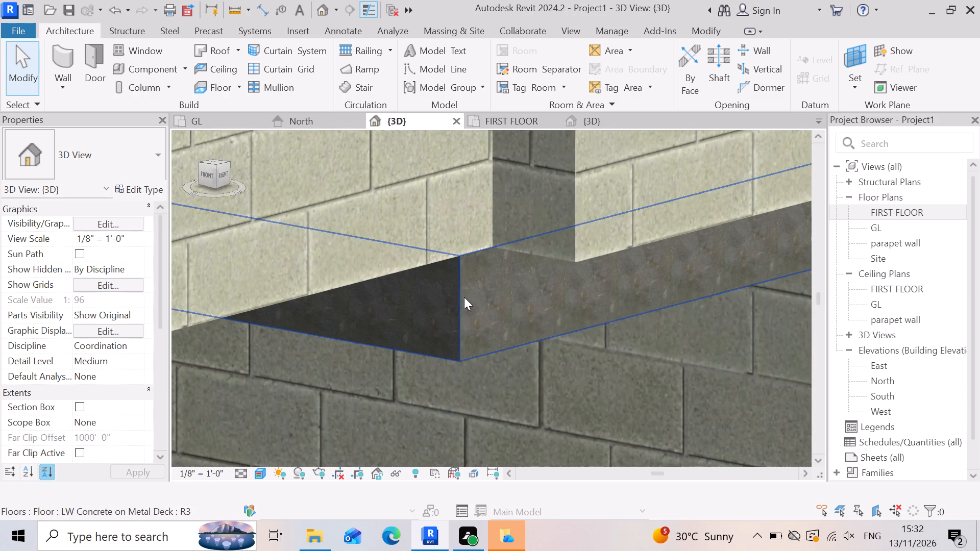
scroll(467, 295, "up", 2)
scroll(582, 289, "down", 6)
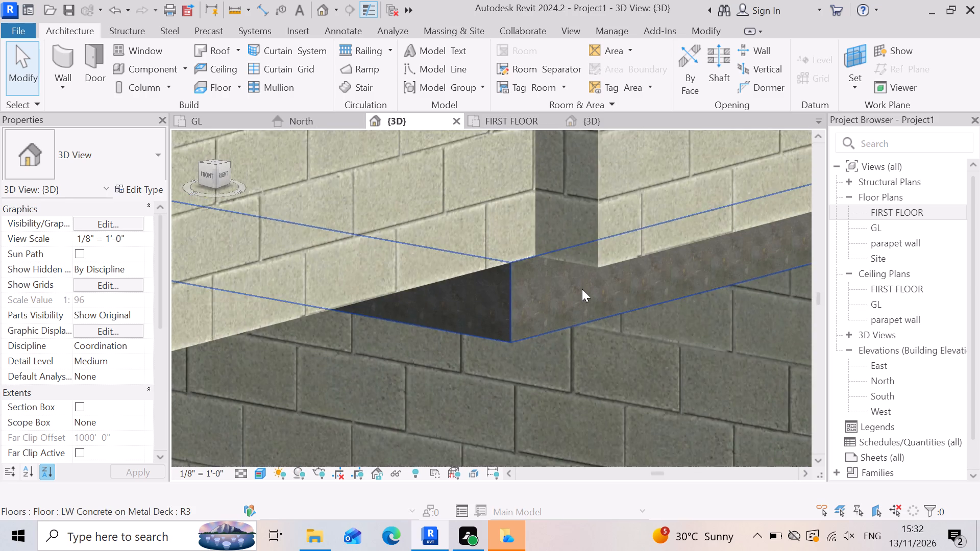
scroll(582, 289, "down", 6)
scroll(527, 306, "down", 7)
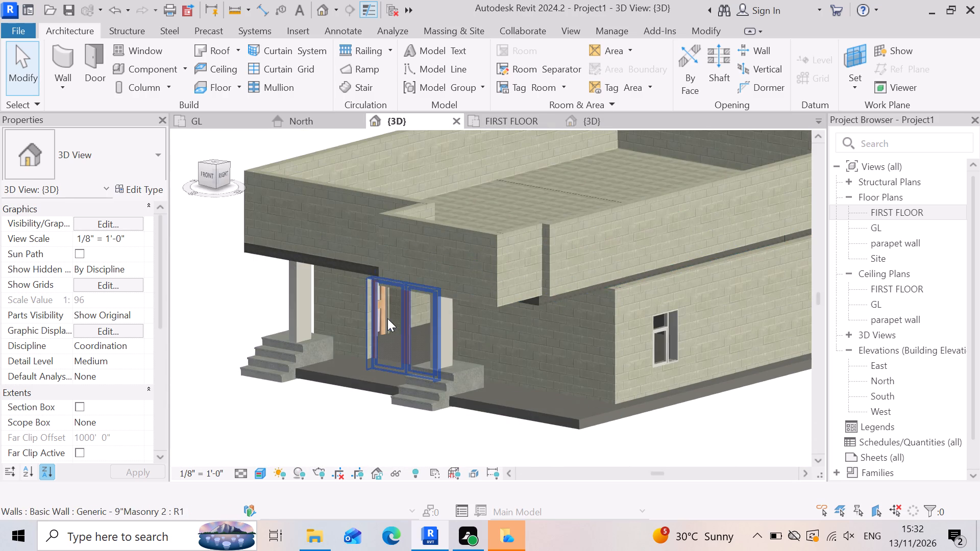
left_click(405, 269)
scroll(648, 305, "down", 2)
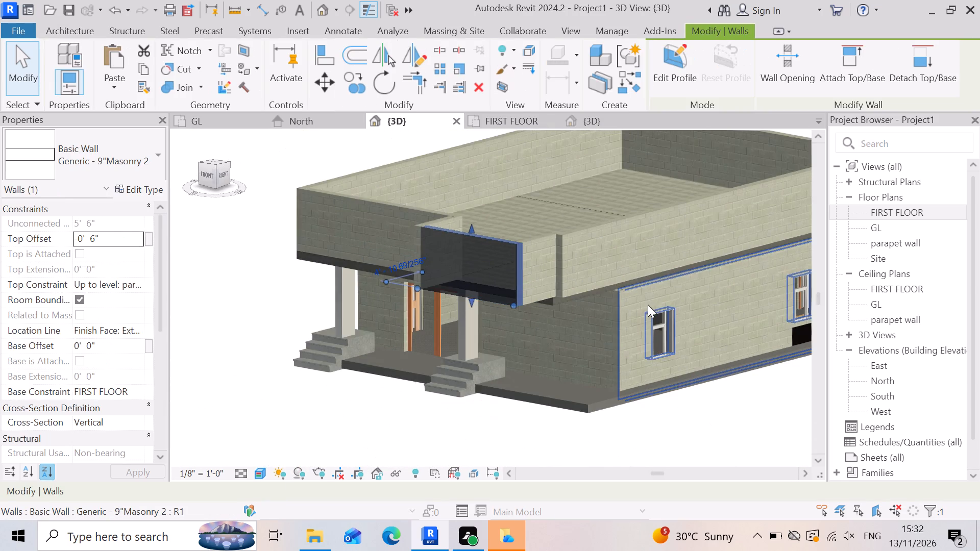
scroll(432, 284, "up", 3)
scroll(603, 286, "up", 2)
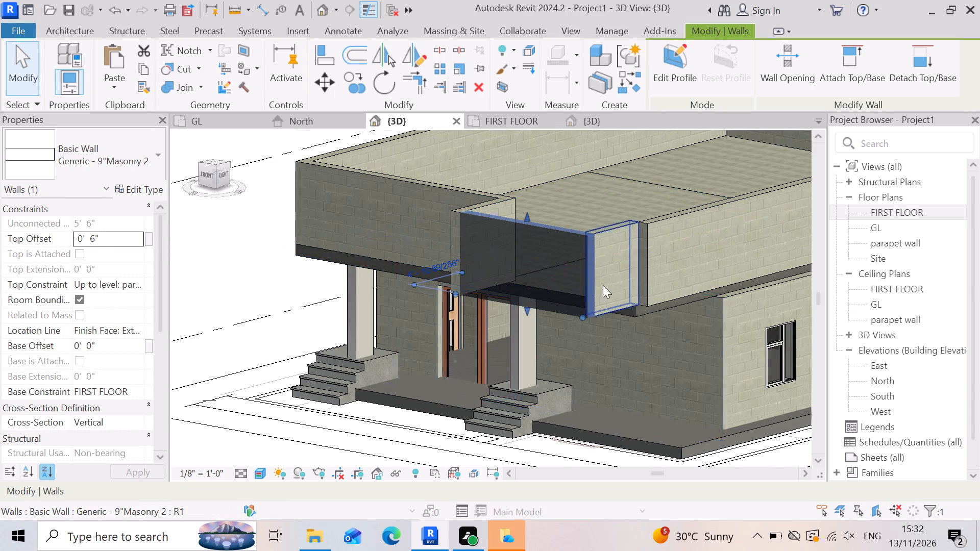
scroll(603, 285, "up", 7)
scroll(620, 264, "down", 4)
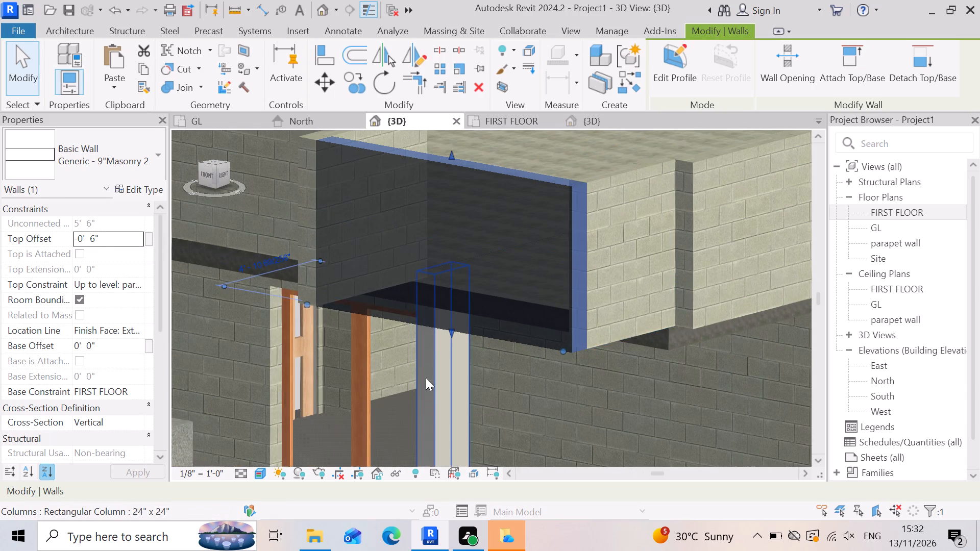
key("Delete")
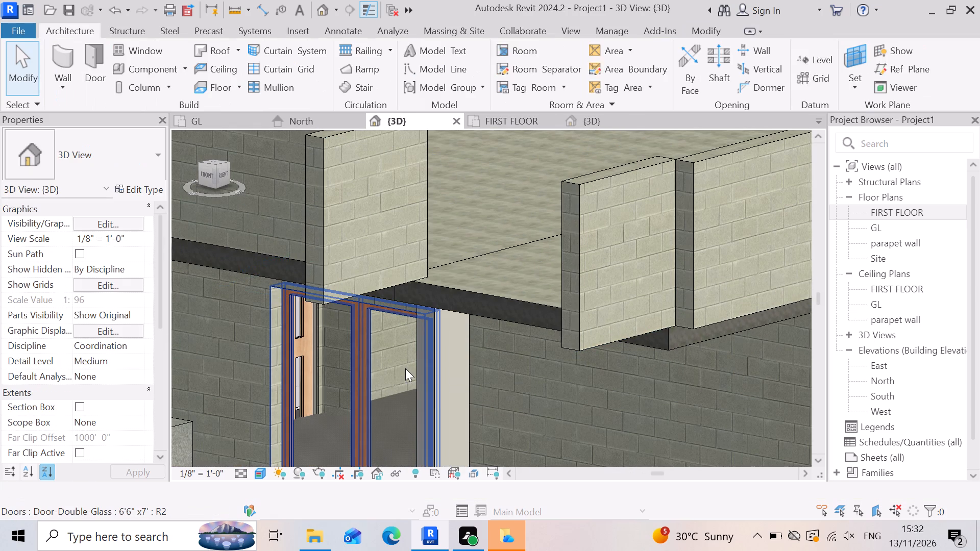
Delete the projecting 9" masonry side return wall above the double glass entrance door.
scroll(384, 311, "up", 5)
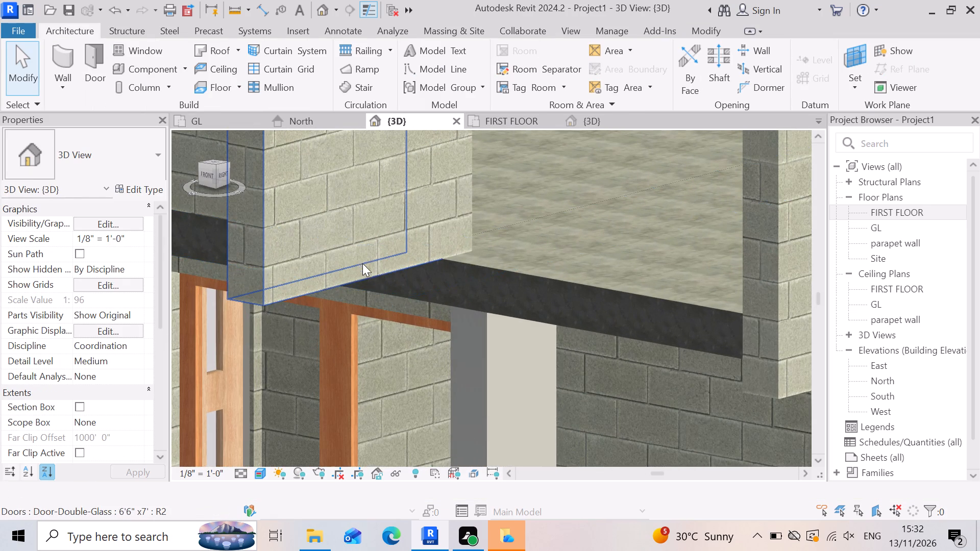
left_click(359, 256)
scroll(401, 300, "down", 3)
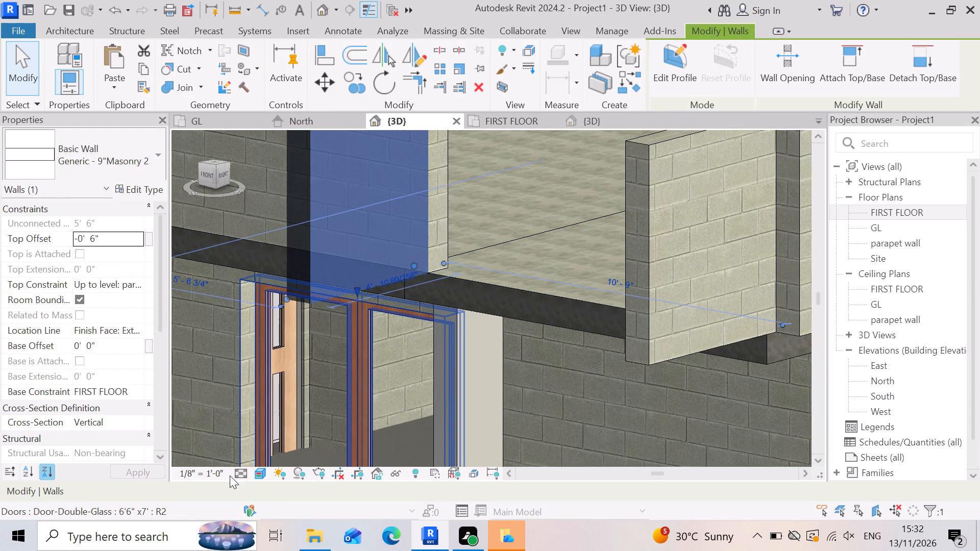
scroll(504, 353, "down", 5)
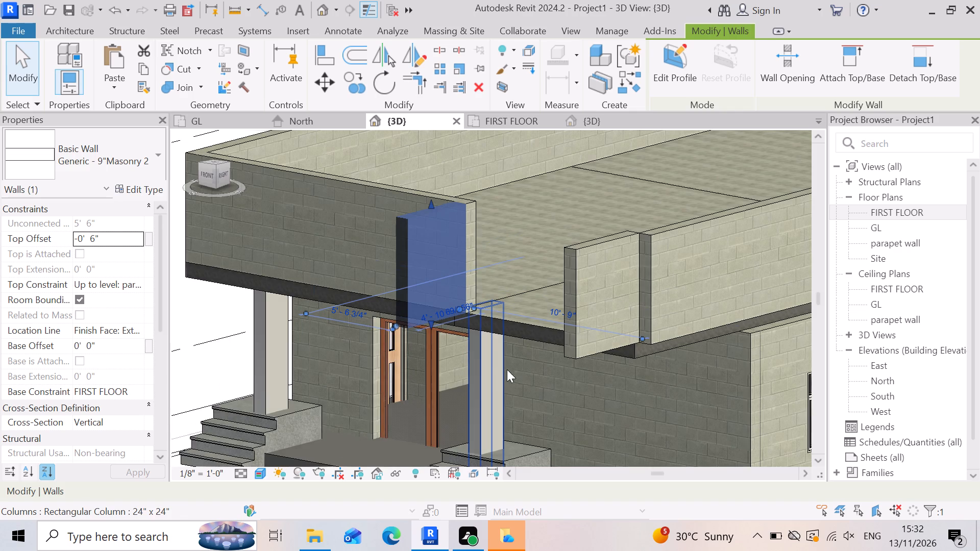
scroll(511, 365, "down", 3)
scroll(421, 327, "up", 2)
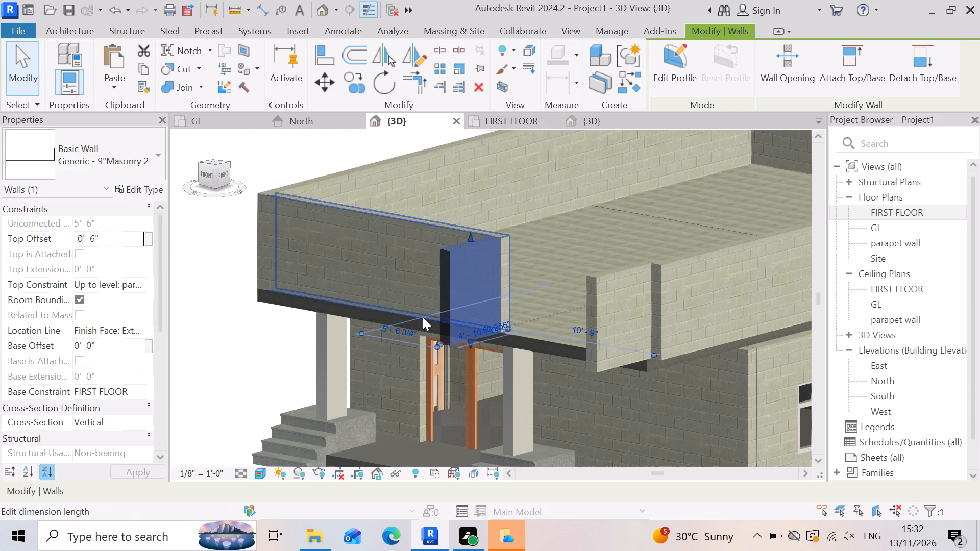
key("BackSpace")
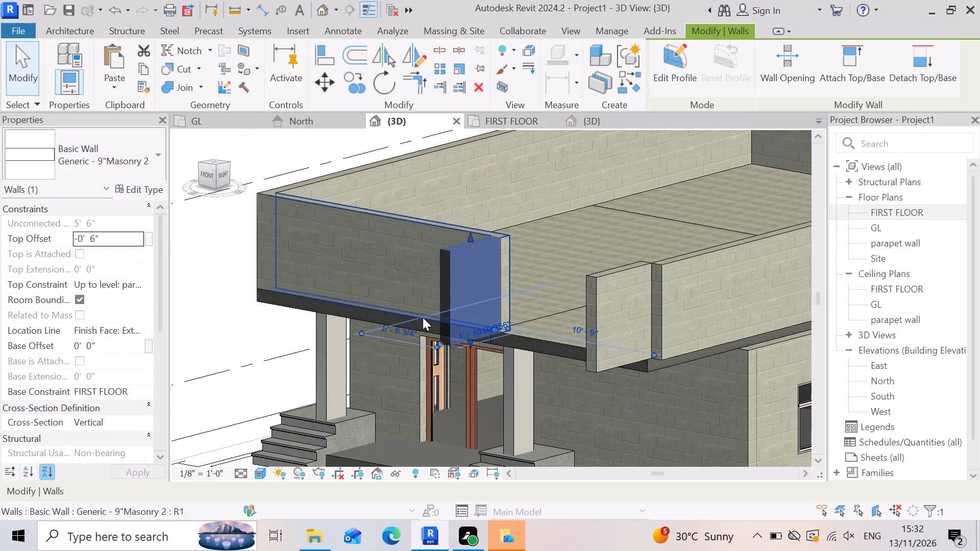
Delete the remaining 9" masonry side return wall projecting beyond the cut-back front slab edge.
left_click(614, 344)
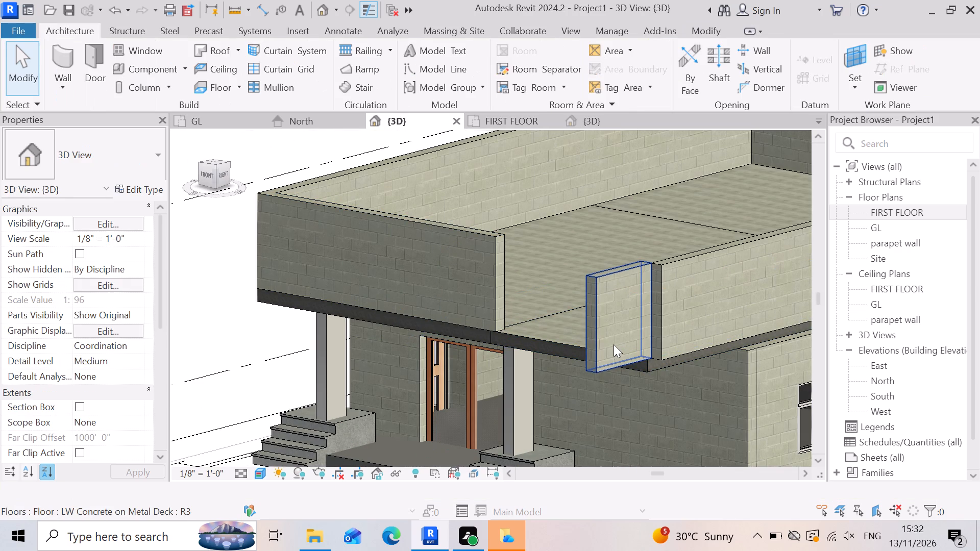
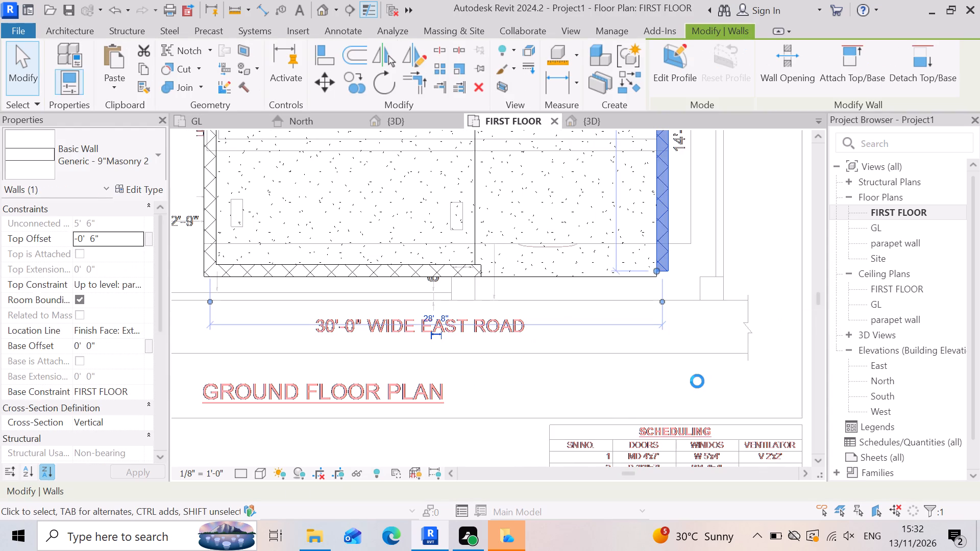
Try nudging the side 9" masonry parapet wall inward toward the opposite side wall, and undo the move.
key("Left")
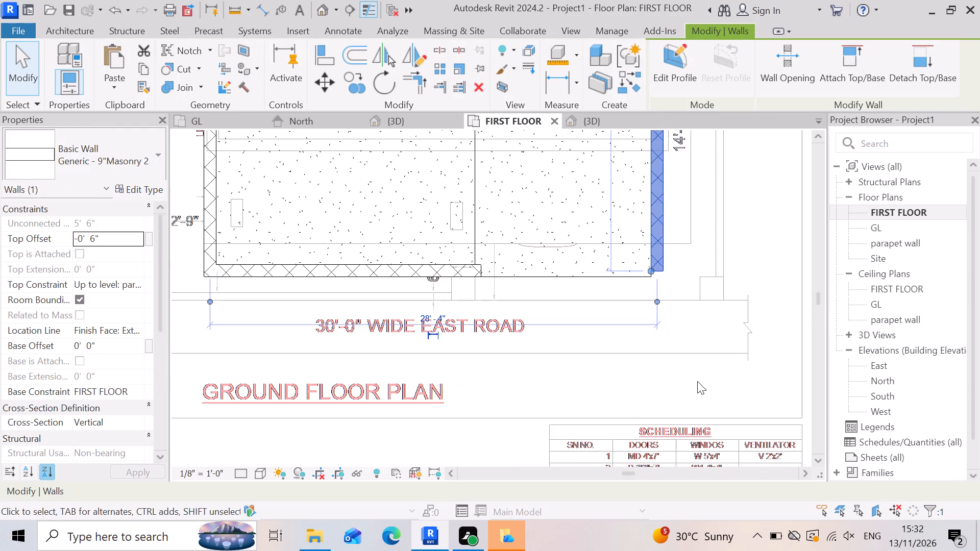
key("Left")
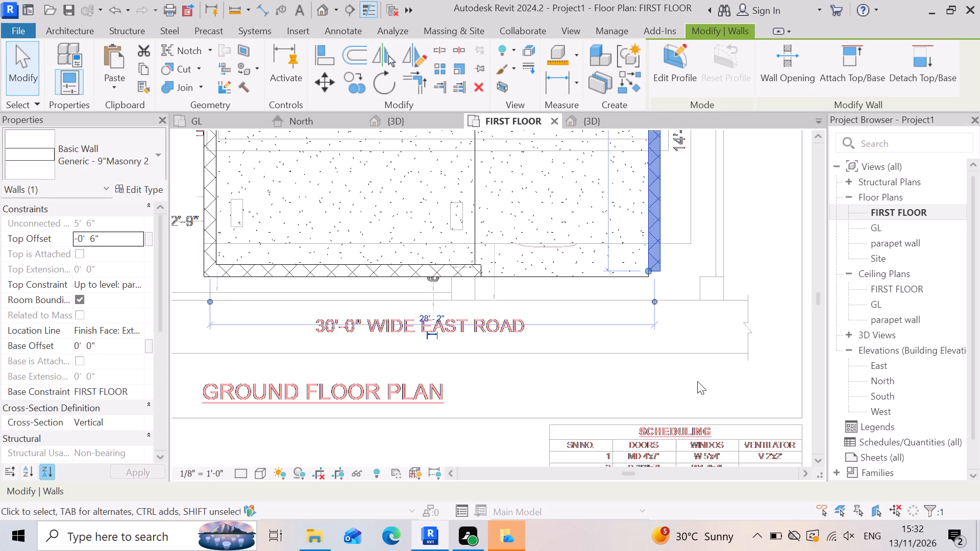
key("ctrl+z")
Examine how the side parapet wall meets the rear parapet wall at the rear corner of the first floor plan.
scroll(697, 460, "down", 4)
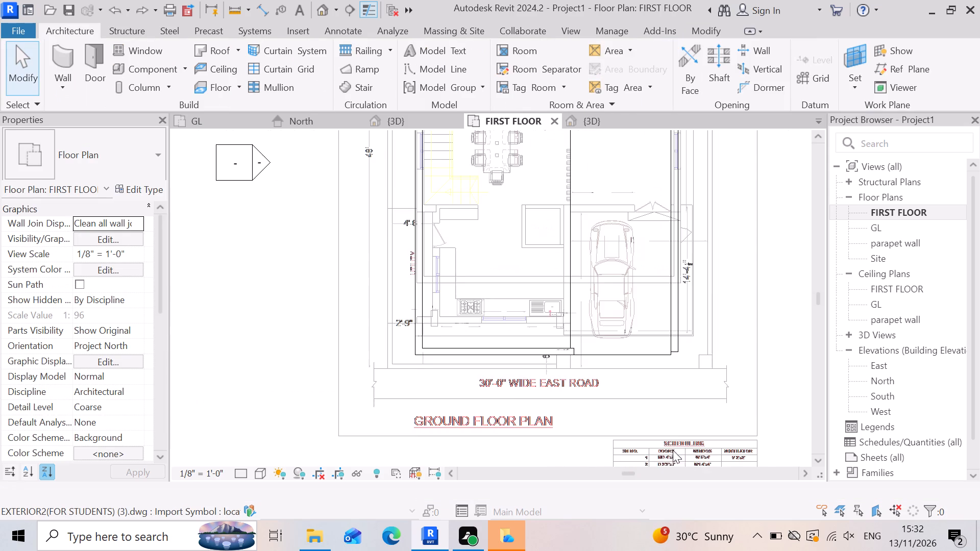
scroll(671, 436, "down", 5)
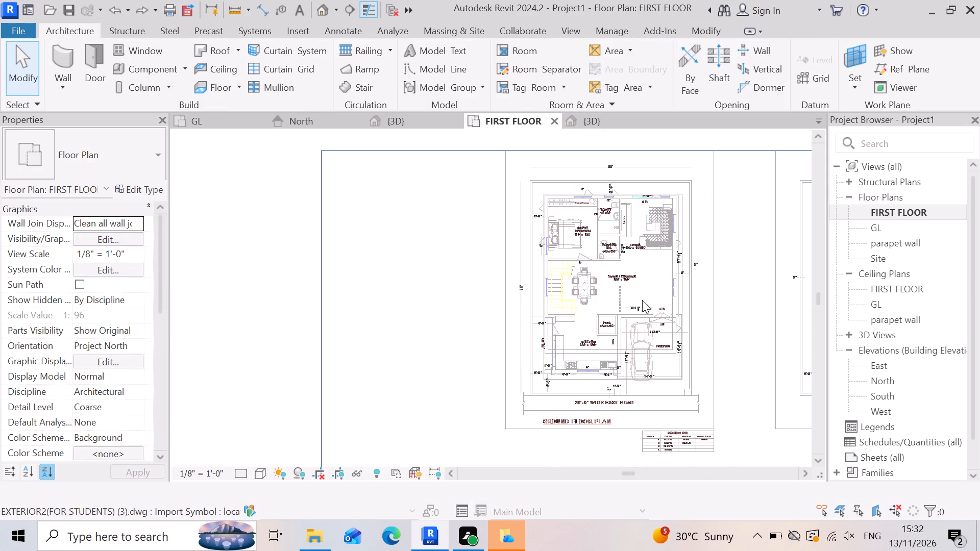
scroll(512, 99, "up", 1)
scroll(707, 209, "up", 13)
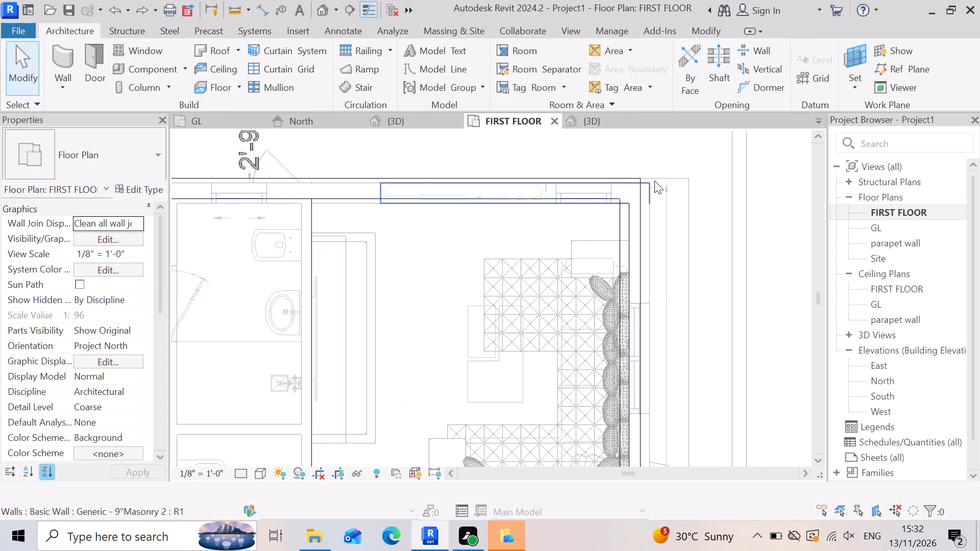
scroll(632, 171, "up", 3)
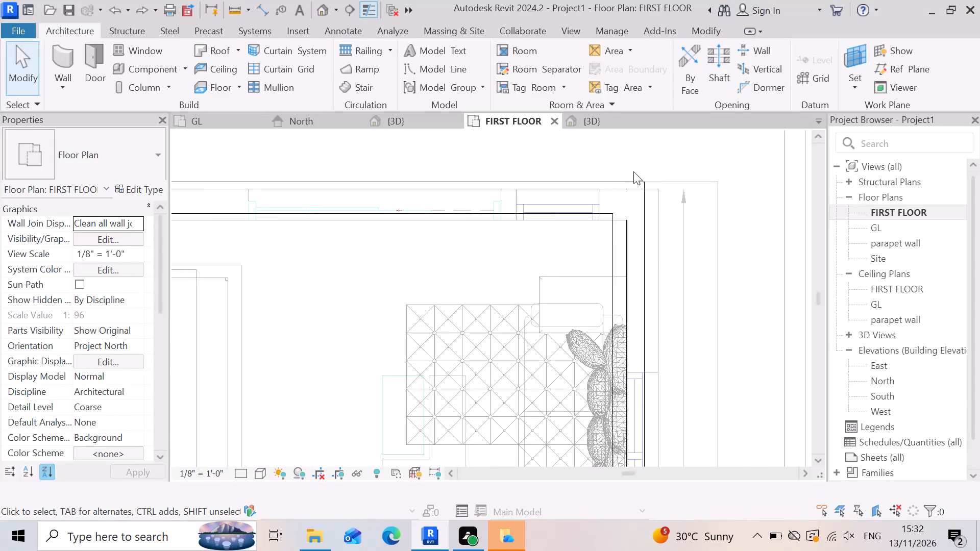
scroll(659, 180, "down", 15)
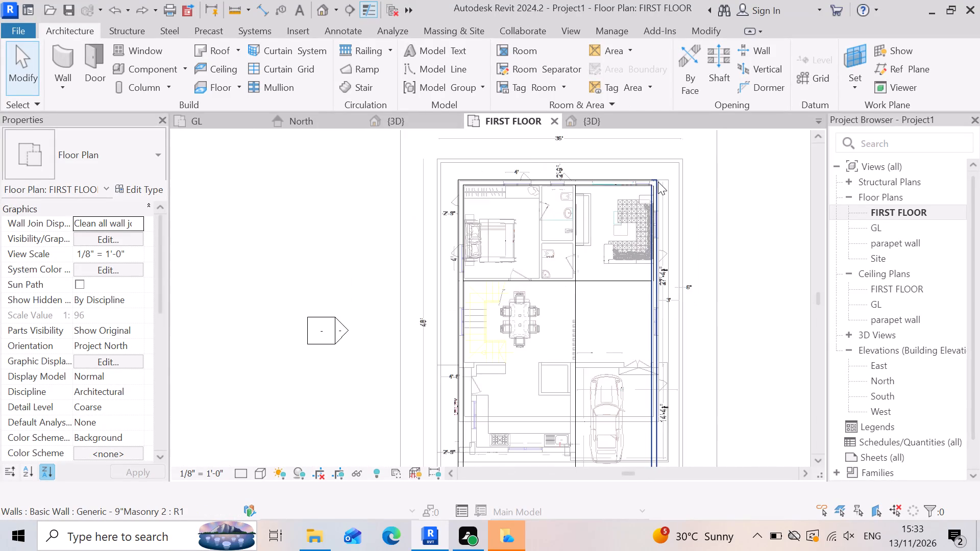
scroll(658, 182, "down", 6)
Nudge the side parapet wall forward until its free front end reaches the front slab edge, keeping it against the slab's side edge.
scroll(670, 291, "up", 9)
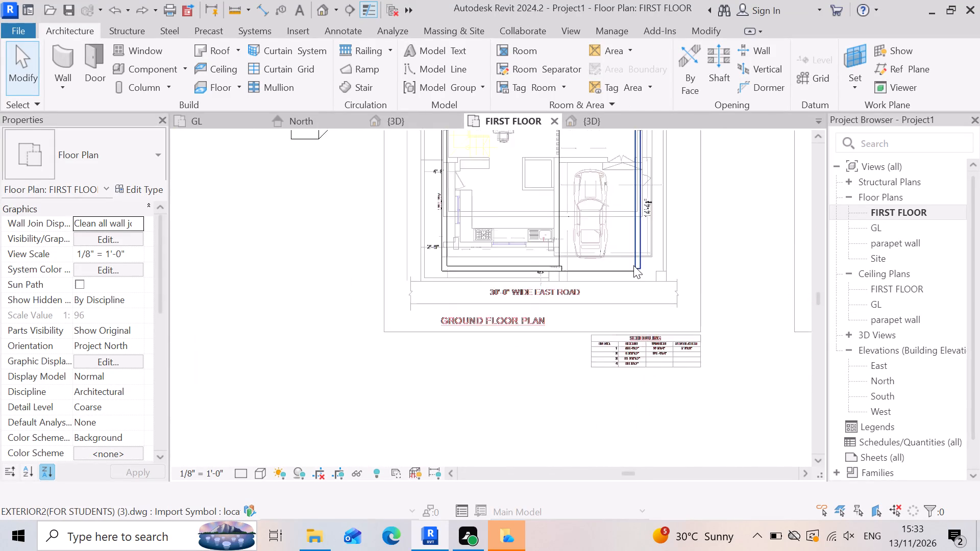
scroll(633, 265, "up", 13)
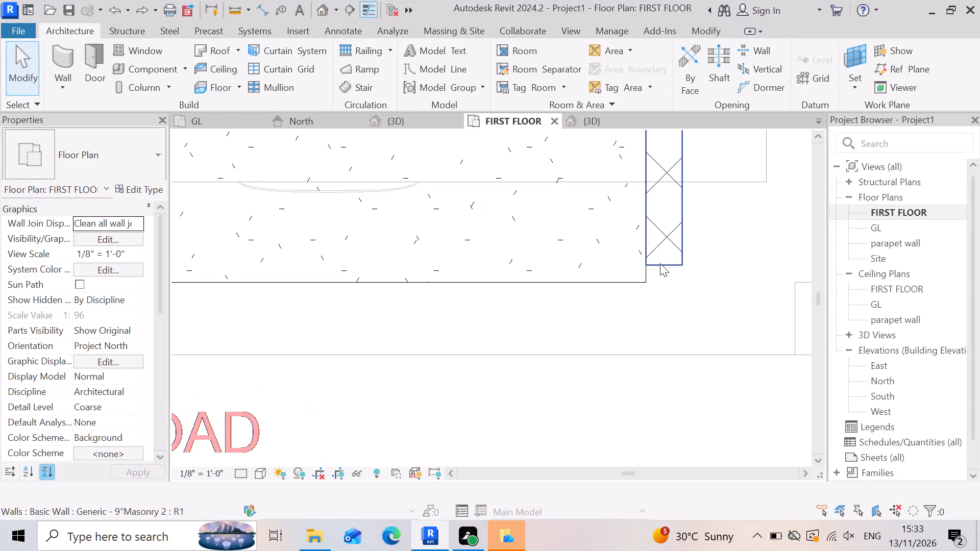
left_click(660, 263)
key("Down")
key("Down")
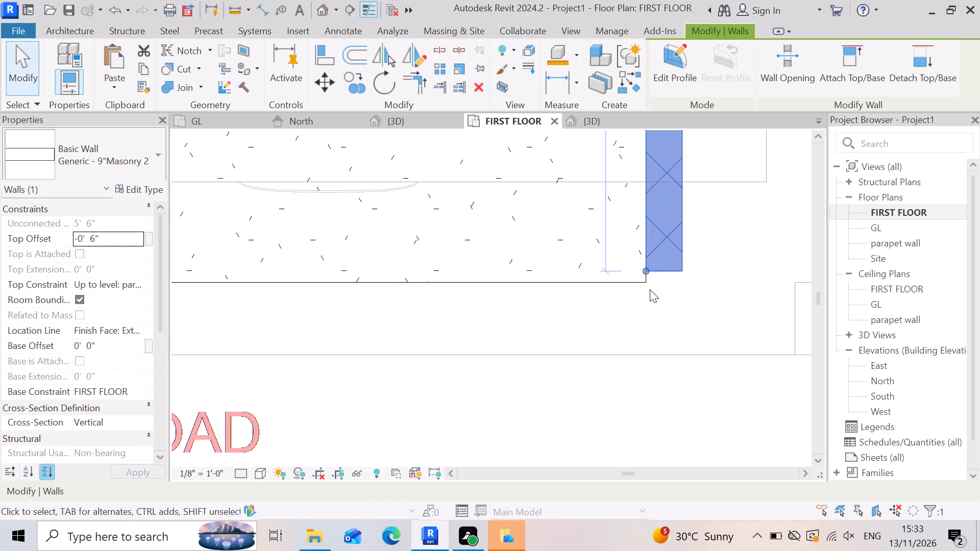
key("Down")
key("Down")
key("Down")
key("Escape")
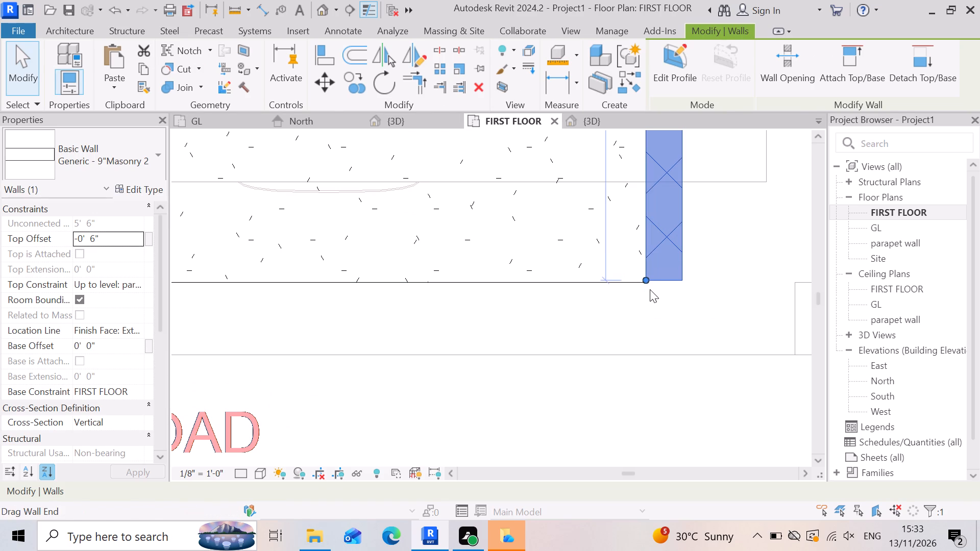
left_click(656, 279)
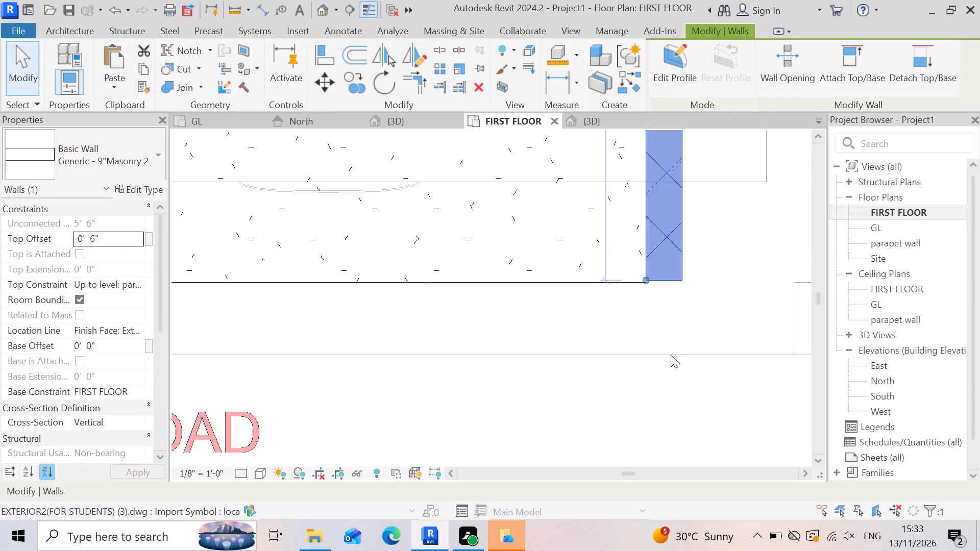
key("Left")
key("Right")
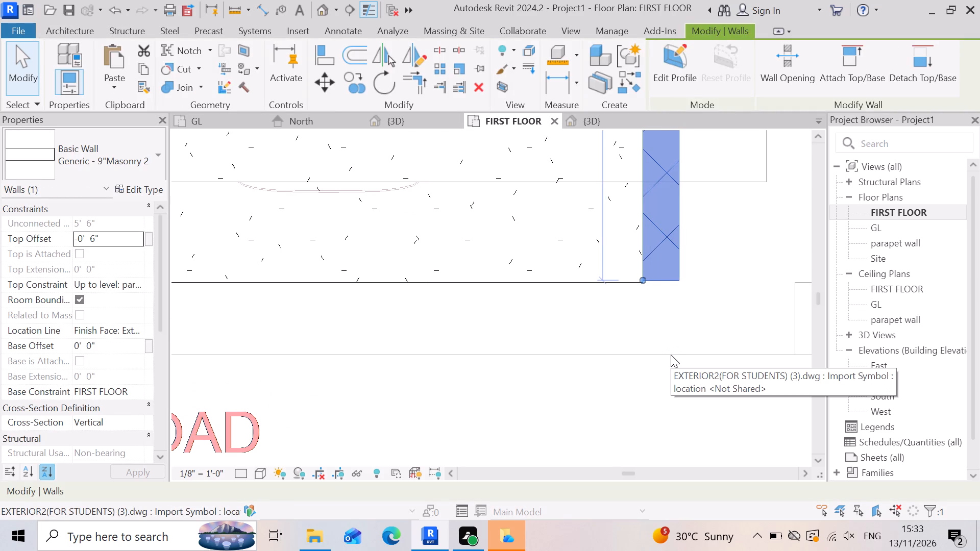
key("Down")
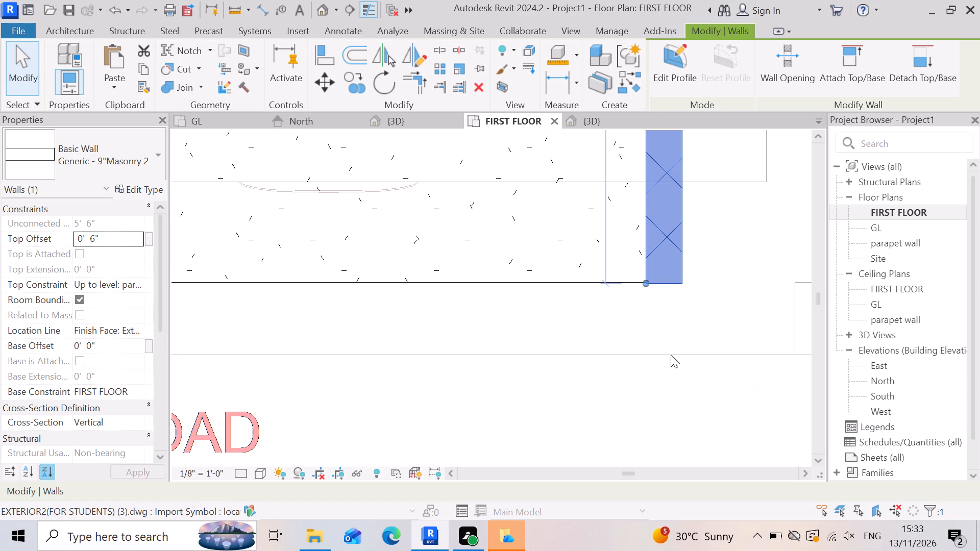
key("Escape")
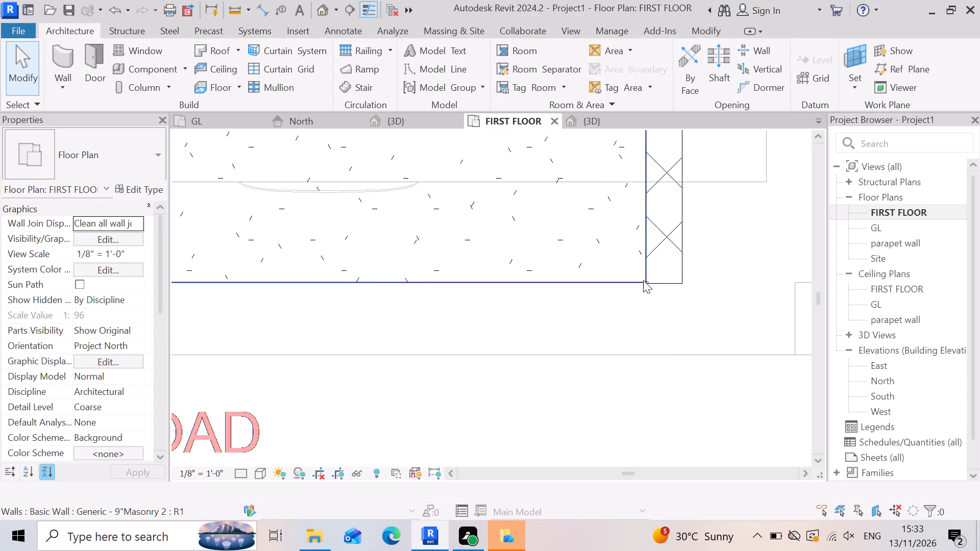
Fine-adjust the side parapet wall's front end back so it sits flush with the front slab edge.
scroll(642, 281, "up", 7)
left_click(656, 275)
scroll(663, 282, "up", 4)
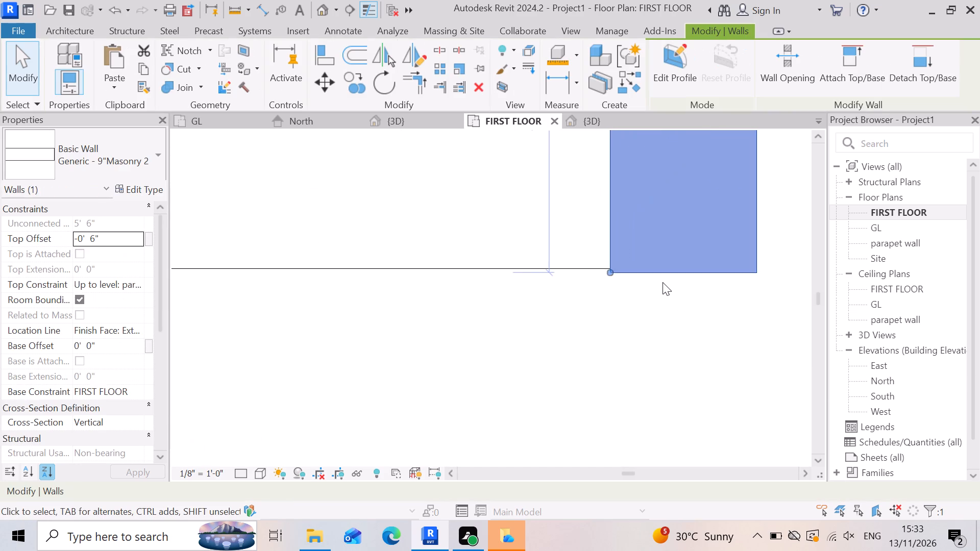
scroll(663, 282, "up", 2)
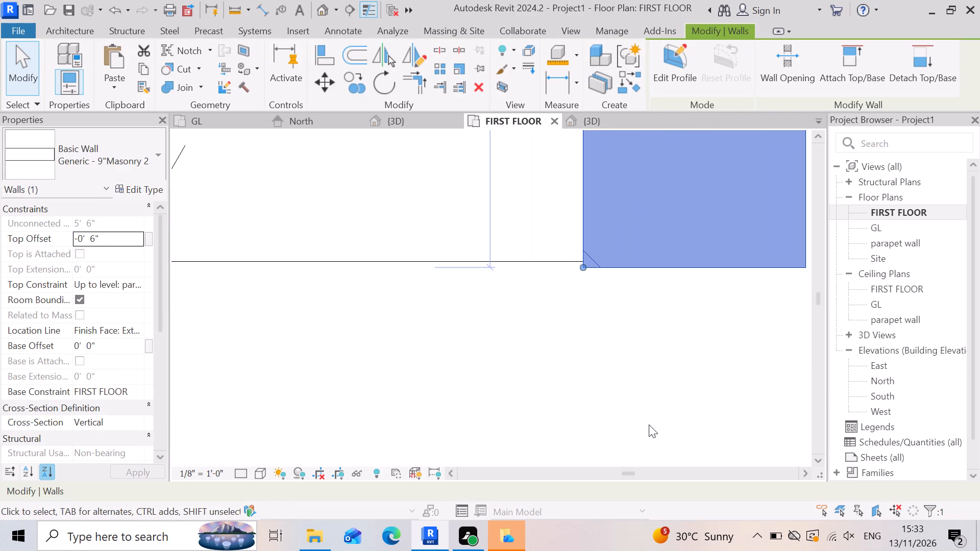
key("Up")
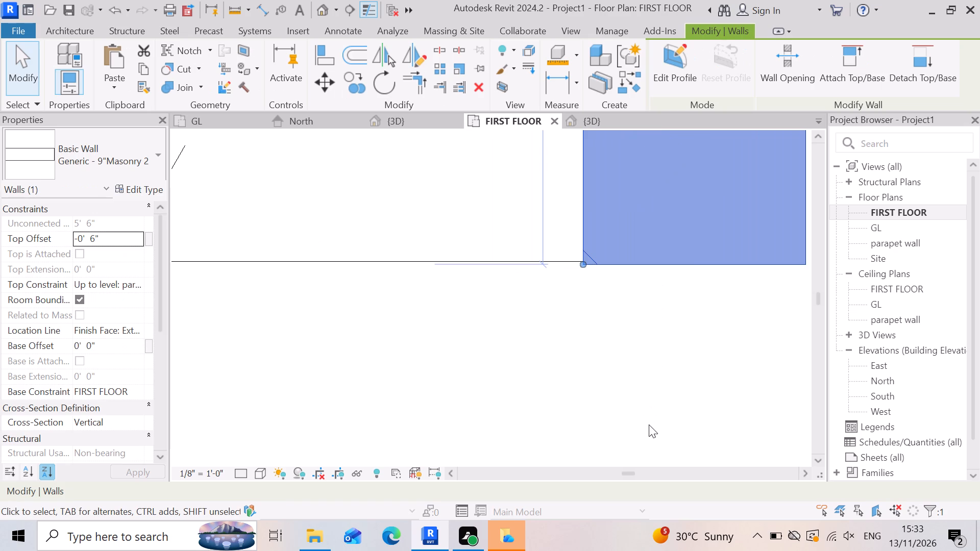
key("Up")
scroll(580, 223, "down", 3)
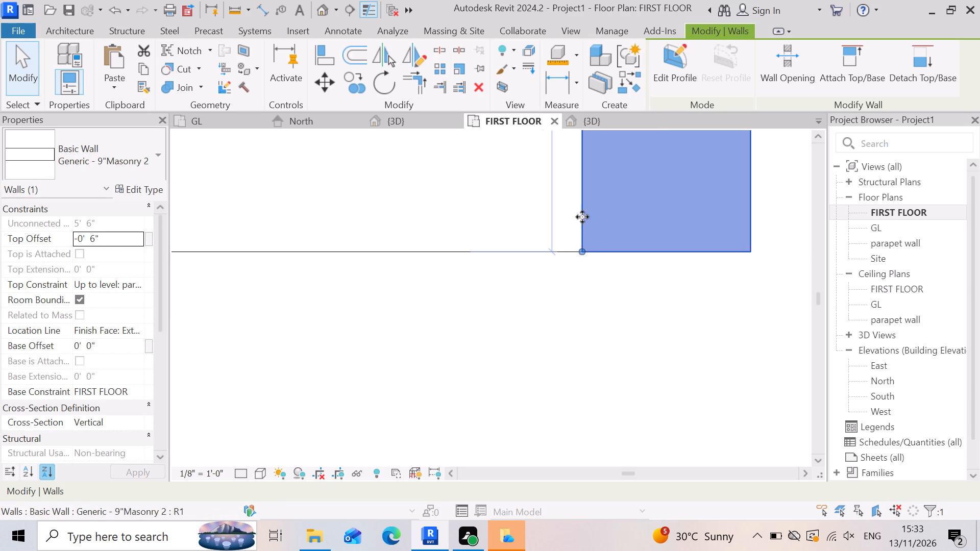
scroll(582, 217, "down", 1)
left_click(504, 292)
Draw a Generic - 9"Masonry 2 wall about 10' 9 1/2" long on the front slab edge, from the existing front wall to the side wall, thickness inward.
scroll(700, 322, "down", 8)
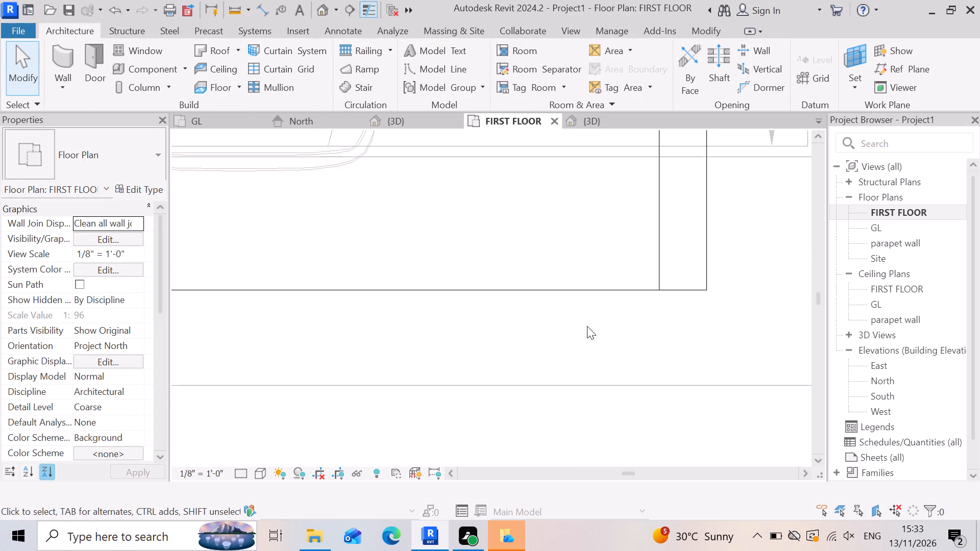
scroll(647, 312, "down", 4)
scroll(613, 385, "down", 3)
scroll(451, 392, "up", 5)
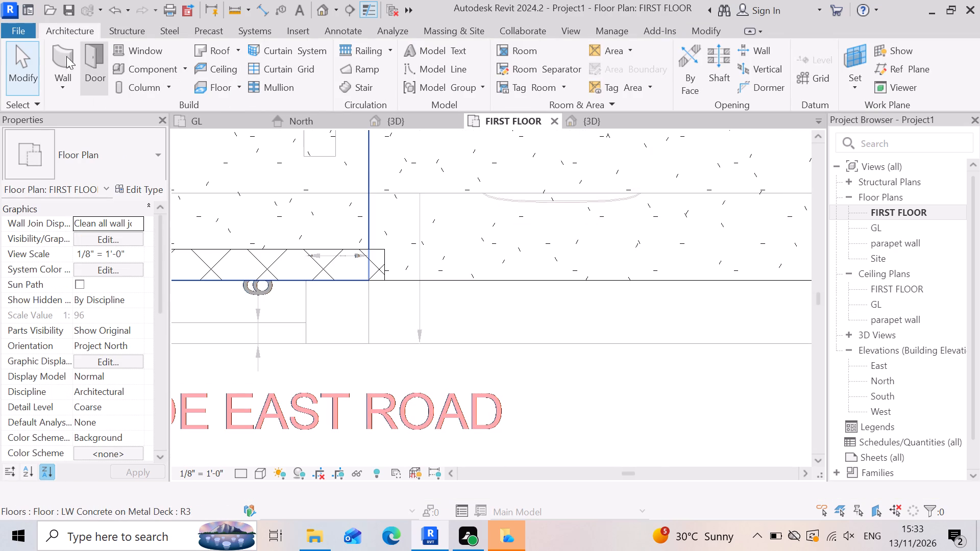
left_click(61, 58)
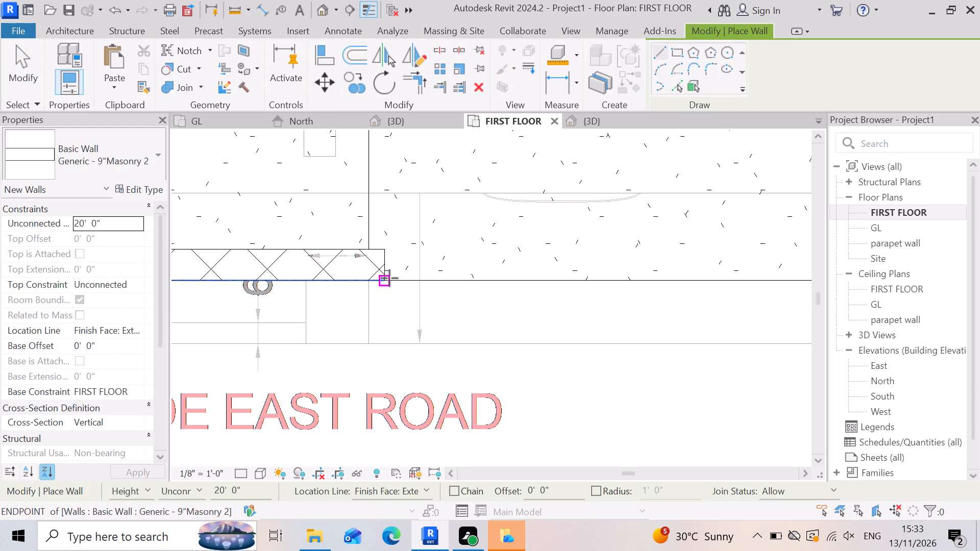
left_click(389, 278)
scroll(380, 283, "down", 4)
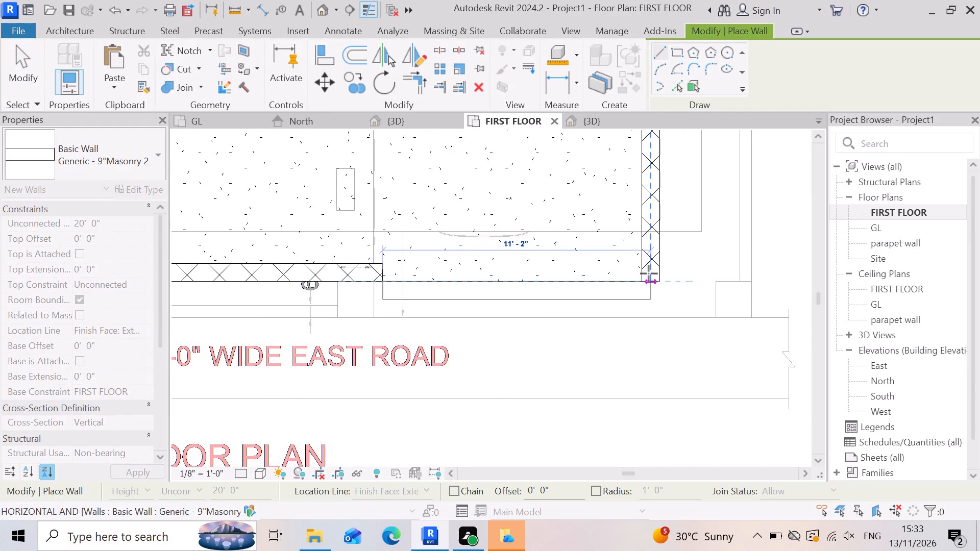
key("space")
scroll(629, 280, "up", 5)
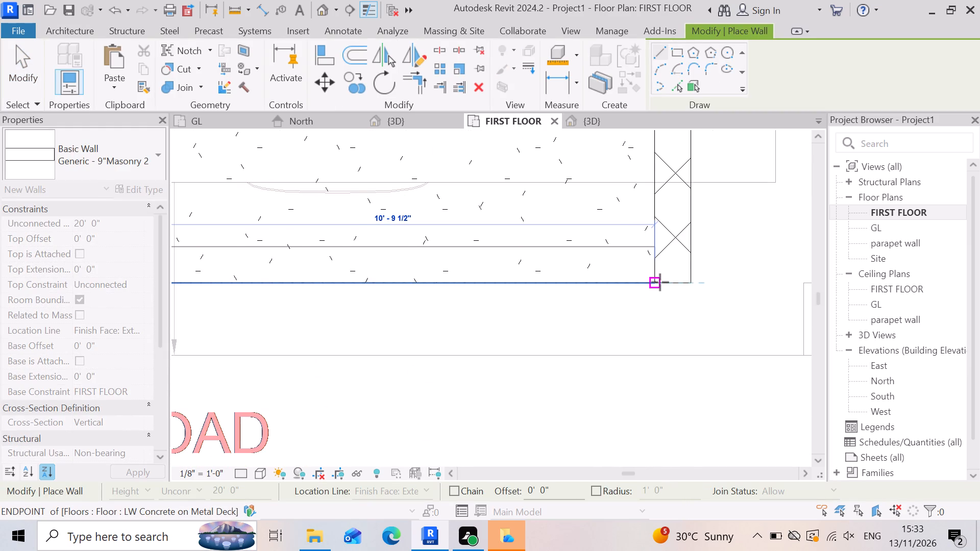
left_click(660, 282)
key("Escape")
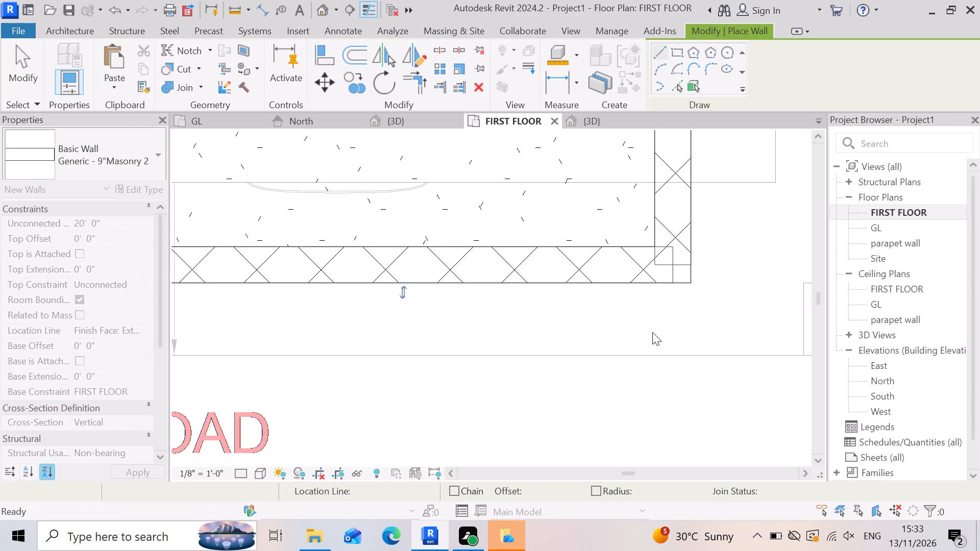
scroll(654, 330, "down", 4)
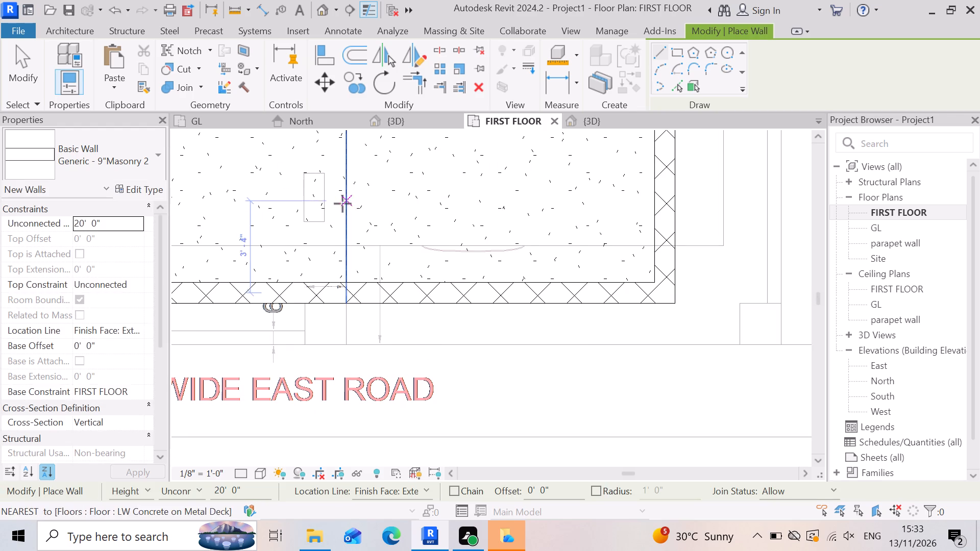
key("Escape")
In the 3D view, set the new front wall's top constraint to Up to level: parapet wall.
left_click(417, 121)
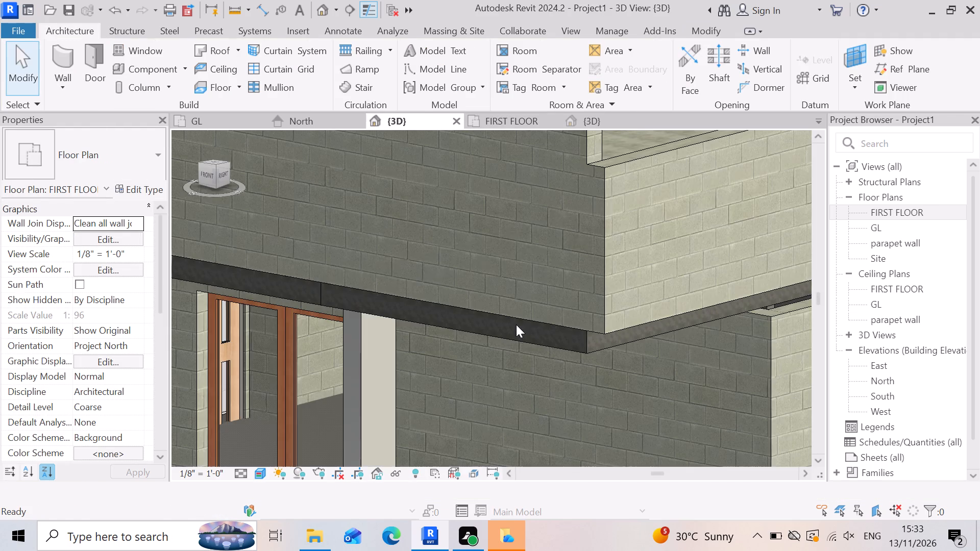
scroll(563, 367, "down", 4)
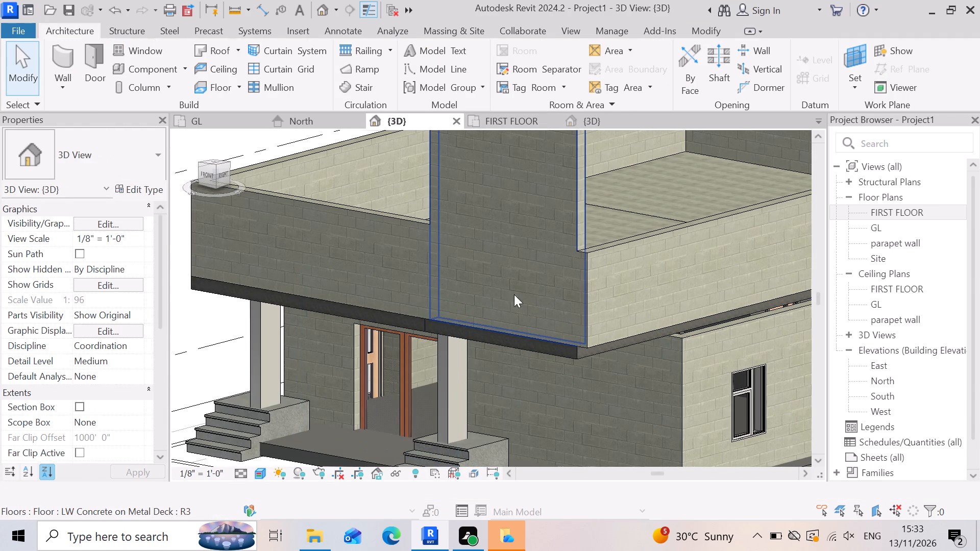
left_click(527, 213)
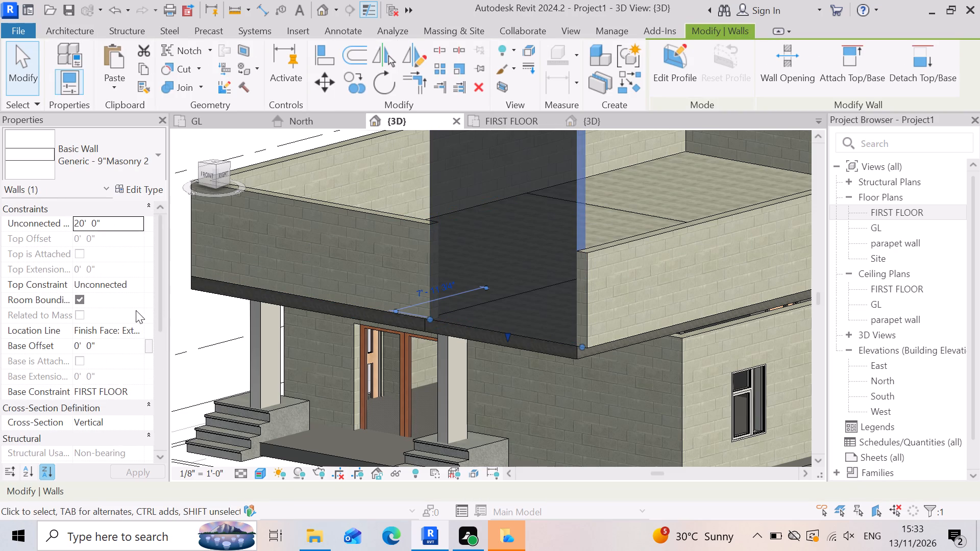
left_click(131, 282)
left_click(137, 283)
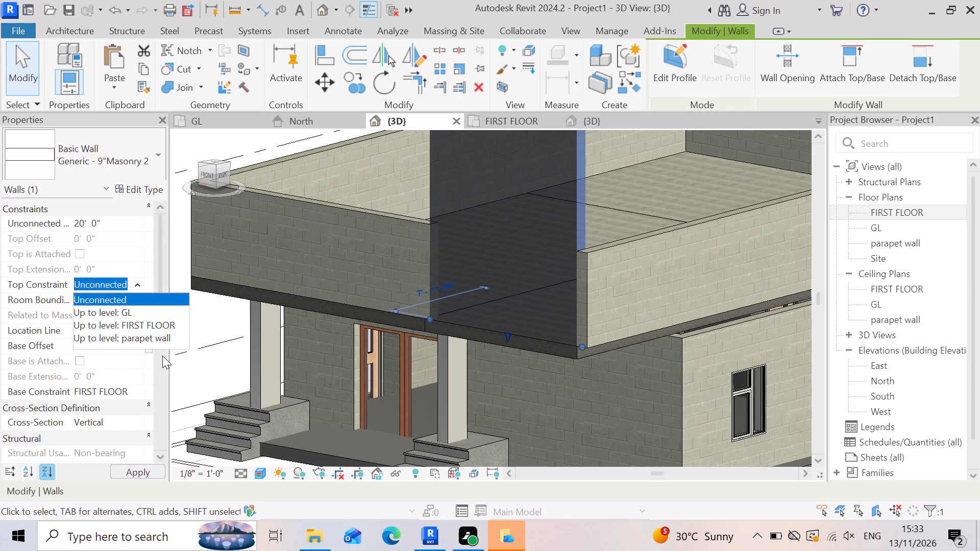
scroll(164, 318, "down", 3)
left_click(106, 342)
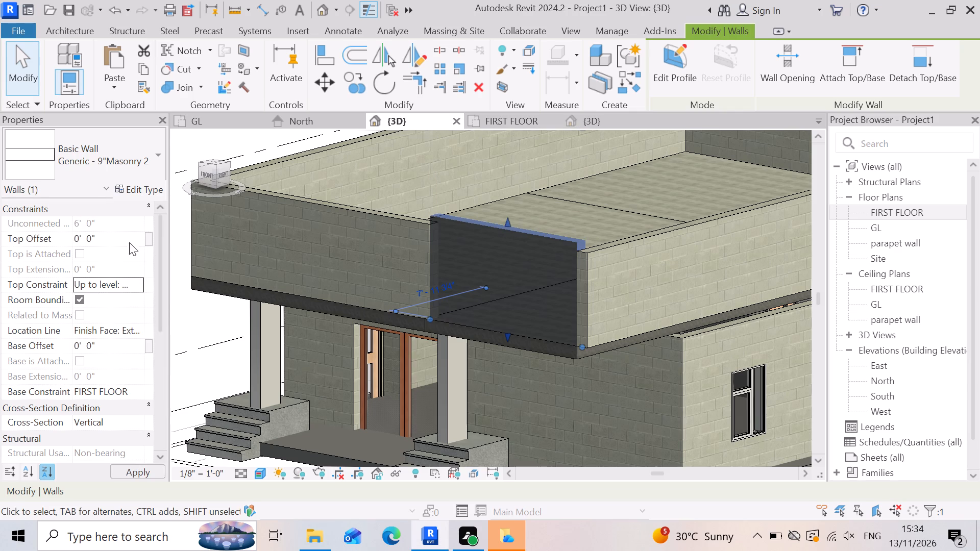
Set the new front parapet wall's top offset to -0' 6".
left_click(120, 242)
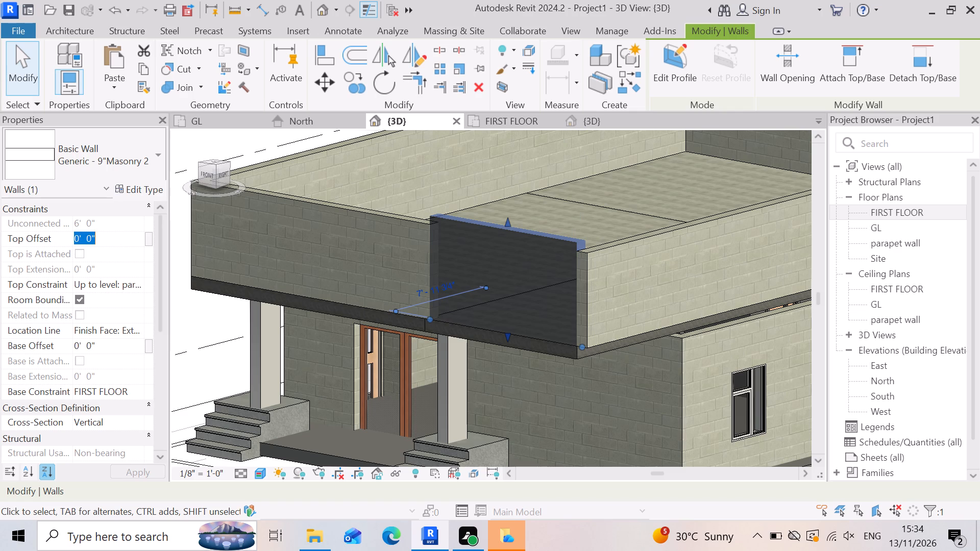
key("minus")
key("6")
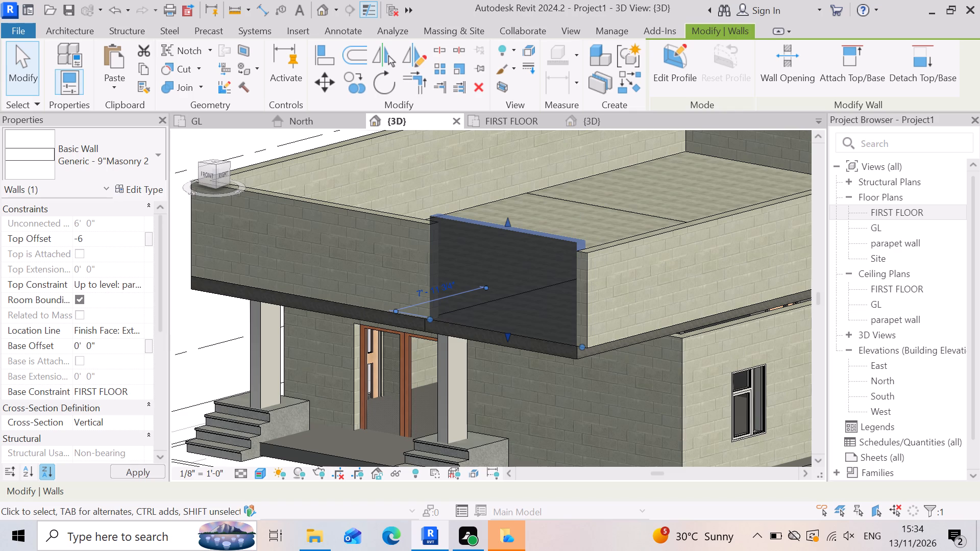
key("shift+quotedbl")
key("Return")
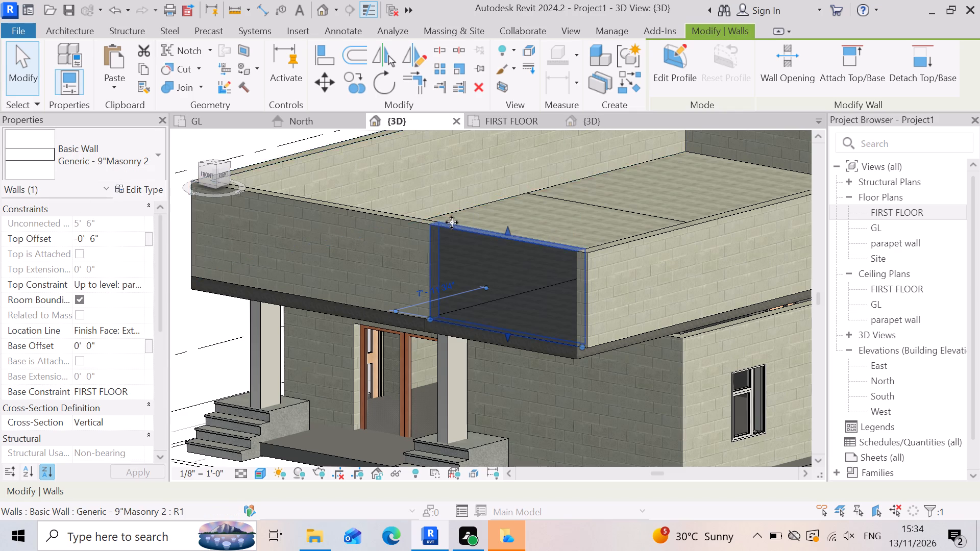
scroll(452, 222, "down", 4)
left_click(660, 429)
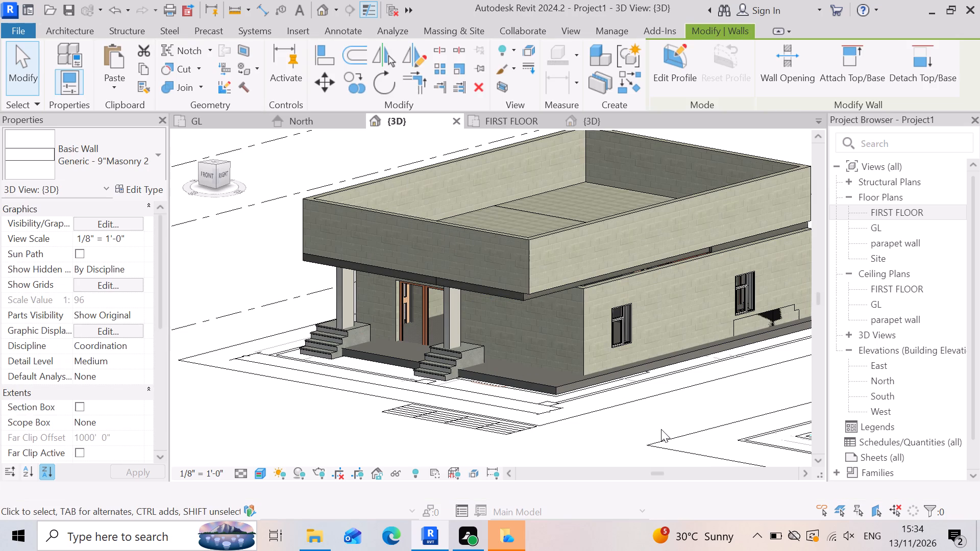
Examine how the side parapet wall sits on the front slab at the outer corner and along the side edge.
scroll(560, 270, "up", 2)
scroll(502, 304, "up", 6)
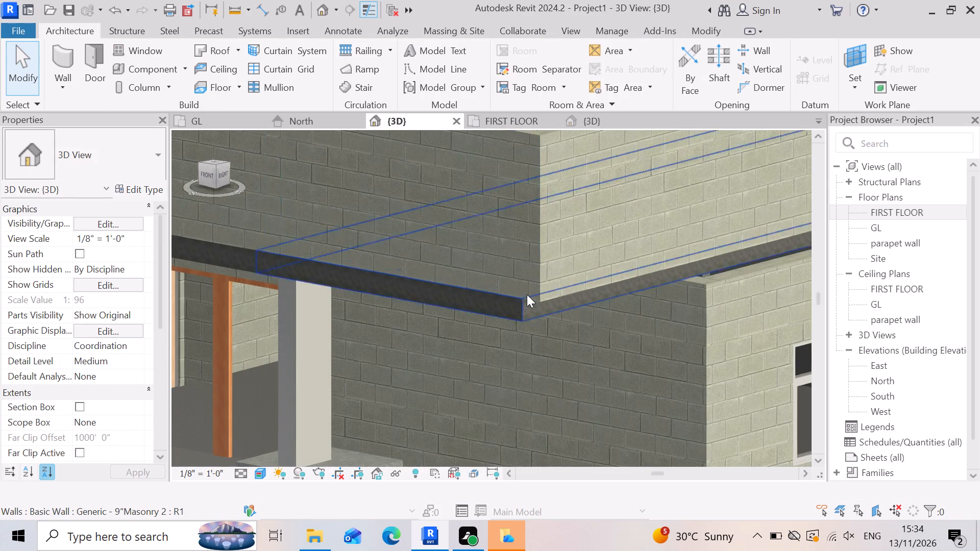
scroll(584, 316, "up", 8)
scroll(523, 294, "up", 3)
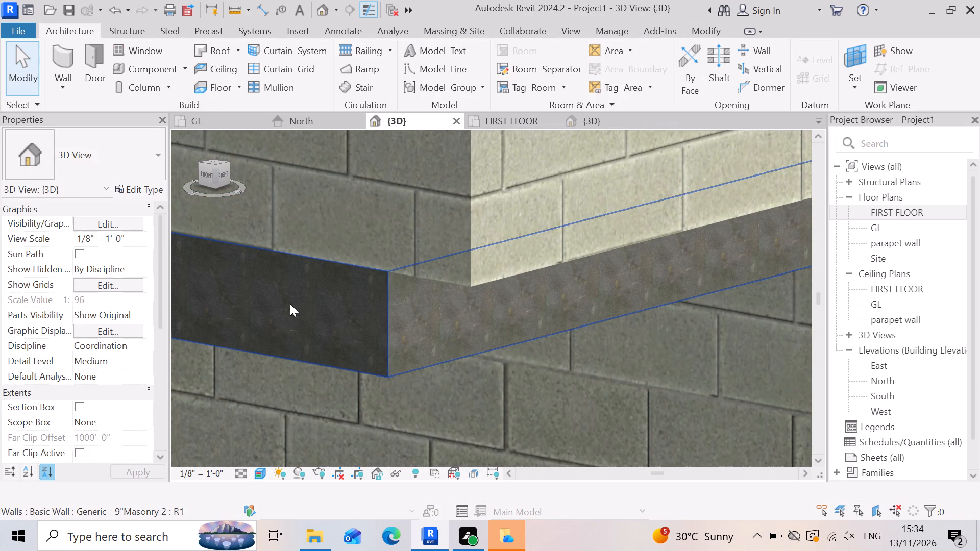
scroll(529, 354, "down", 7)
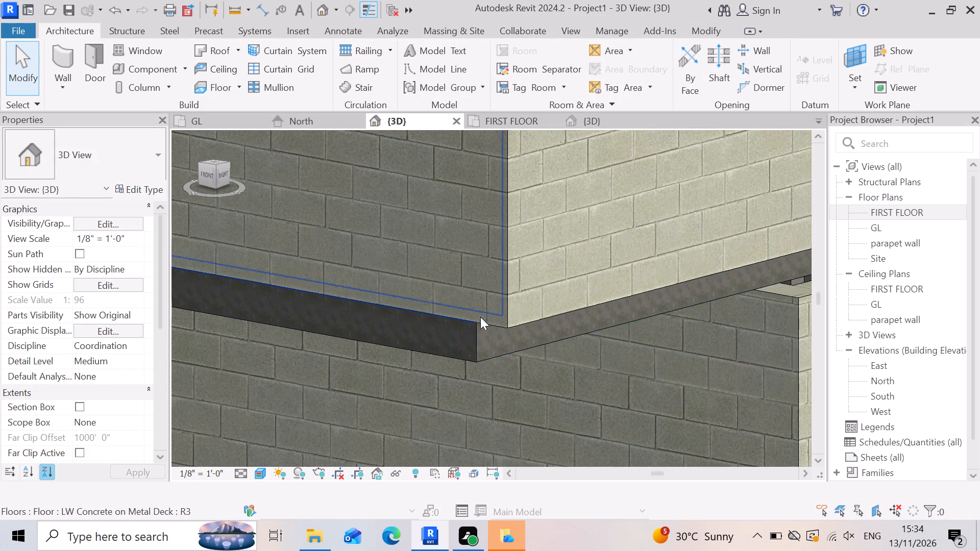
left_click(477, 283)
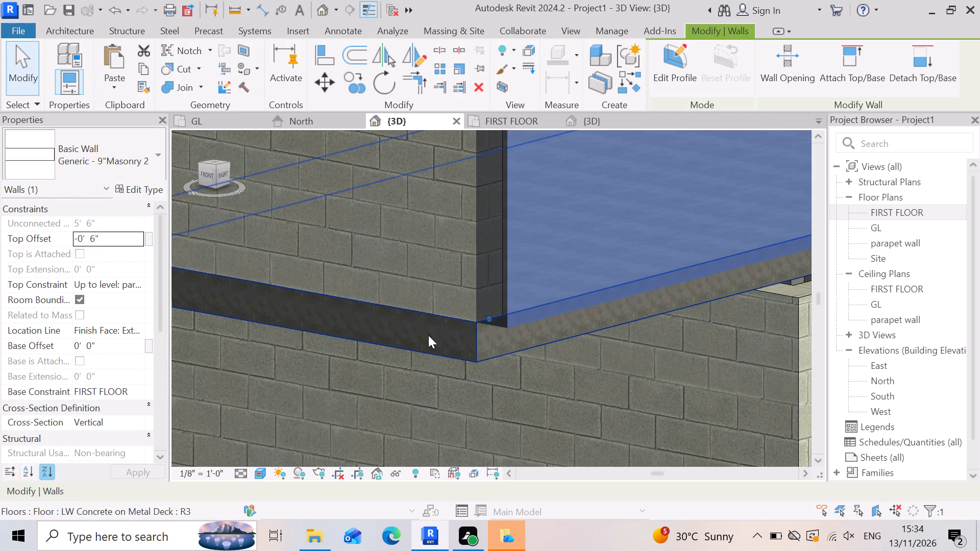
scroll(427, 334, "down", 2)
scroll(511, 336, "up", 10)
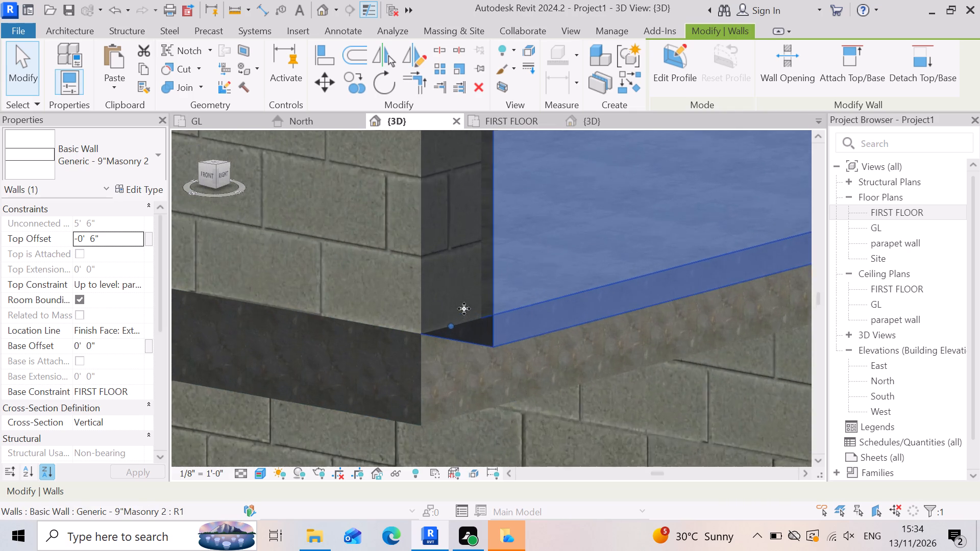
scroll(464, 309, "up", 3)
scroll(223, 383, "down", 4)
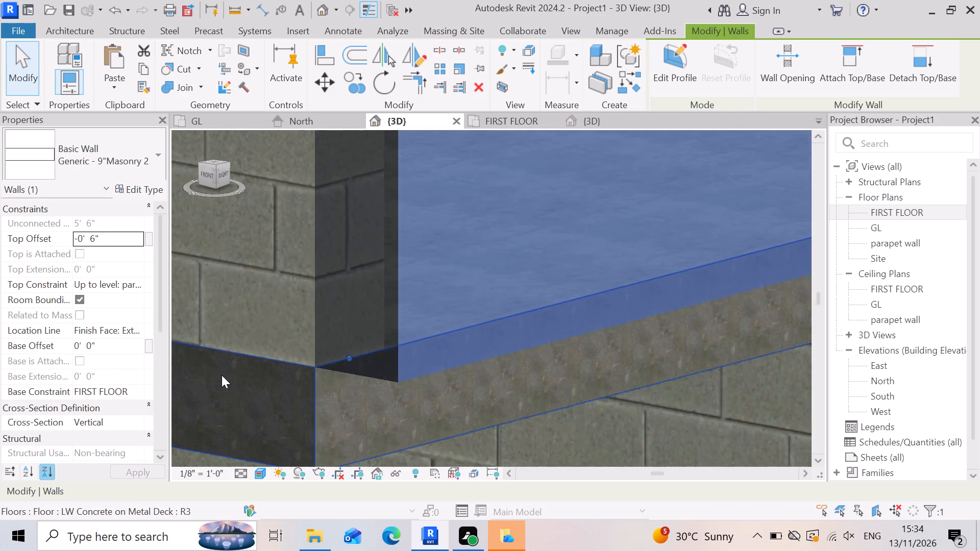
scroll(222, 375, "down", 8)
scroll(455, 359, "down", 4)
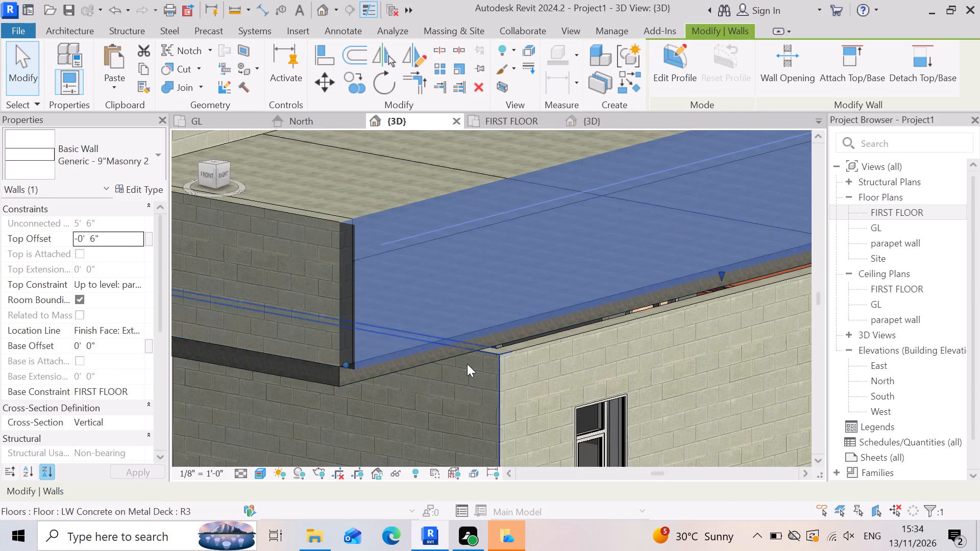
scroll(467, 360, "down", 4)
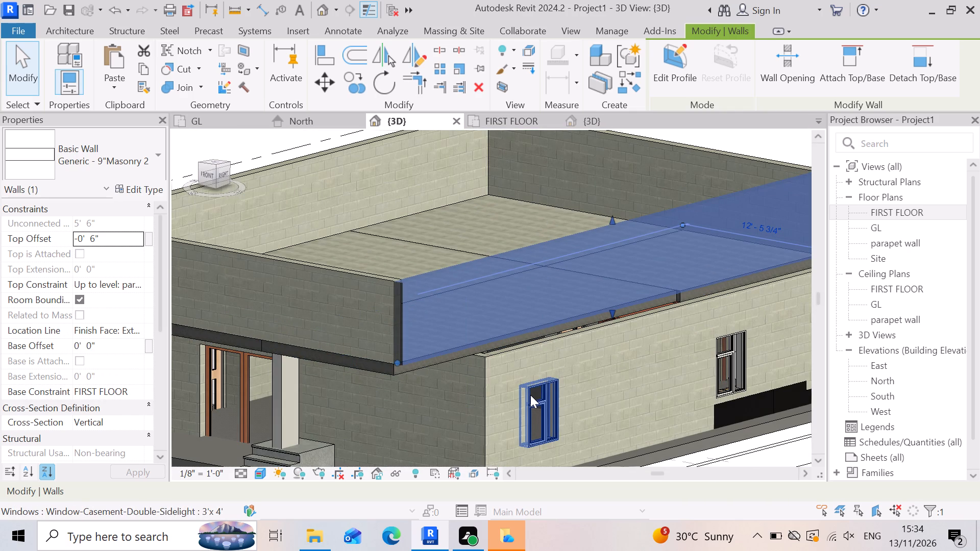
key("Escape")
scroll(583, 383, "up", 9)
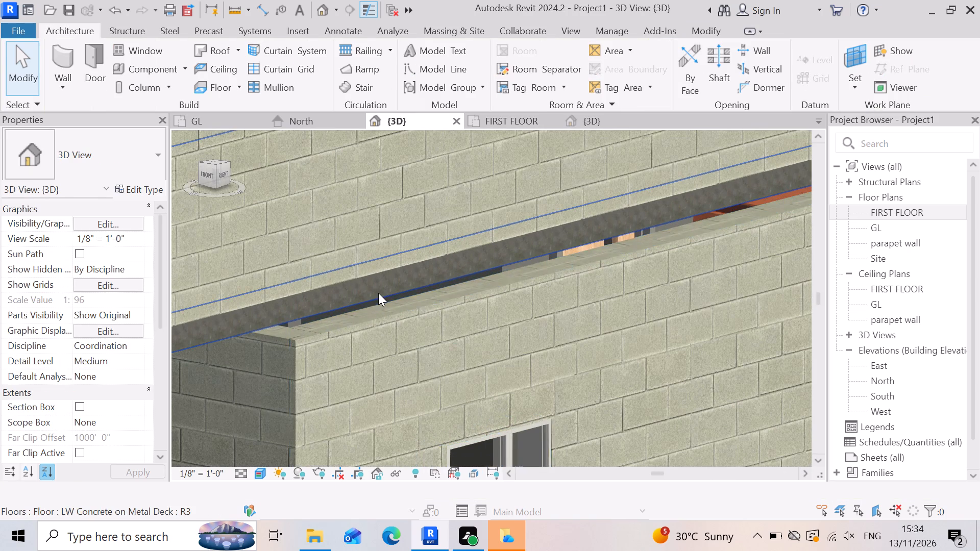
scroll(623, 294, "down", 2)
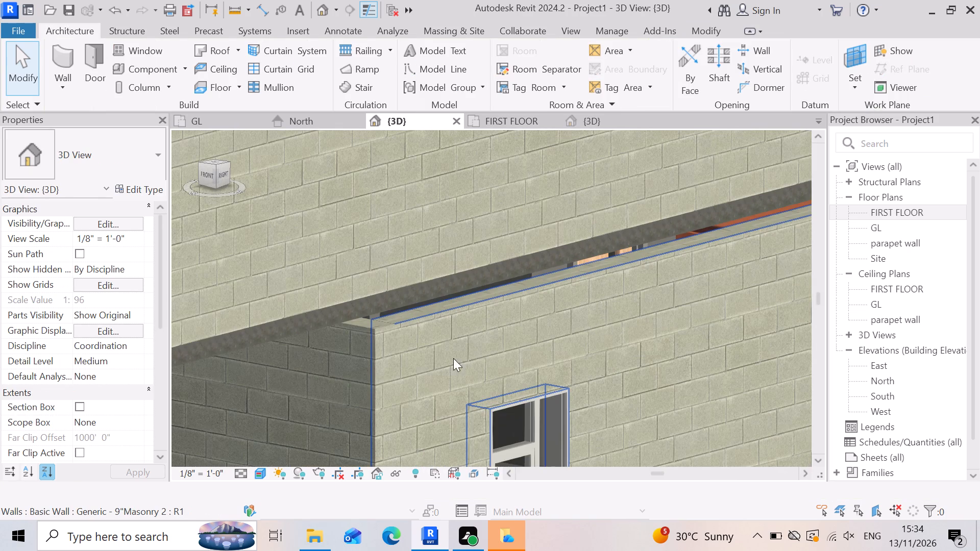
scroll(511, 282, "down", 4)
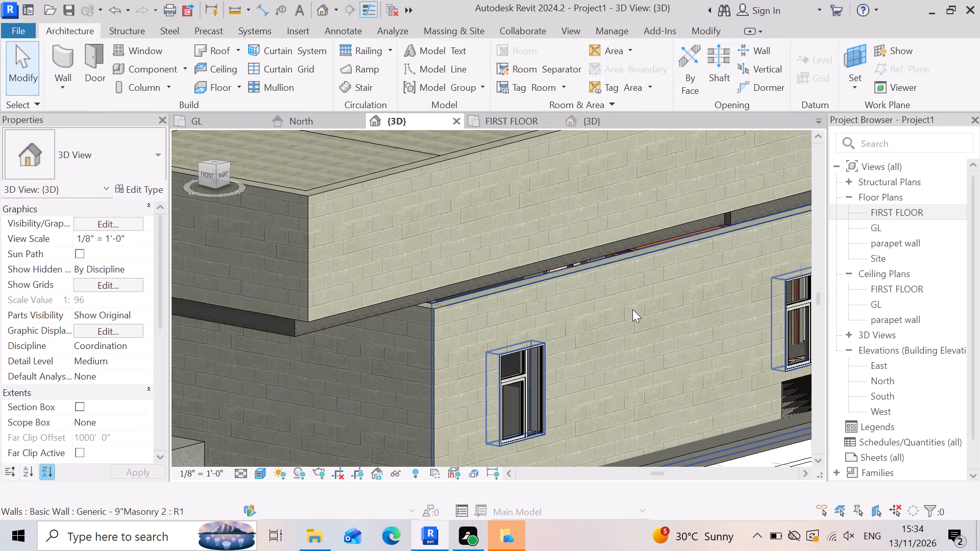
scroll(632, 309, "down", 2)
left_click(433, 311)
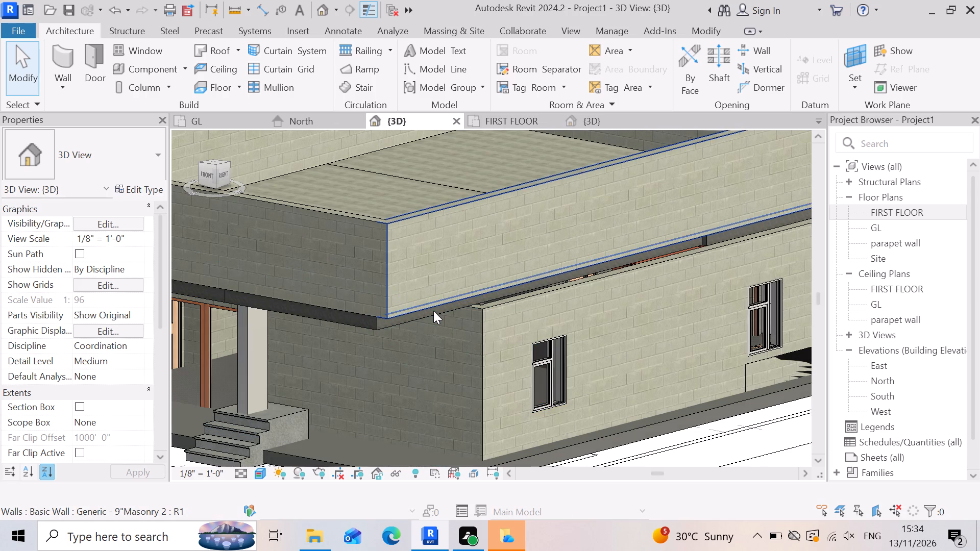
scroll(434, 309, "up", 2)
key("Escape")
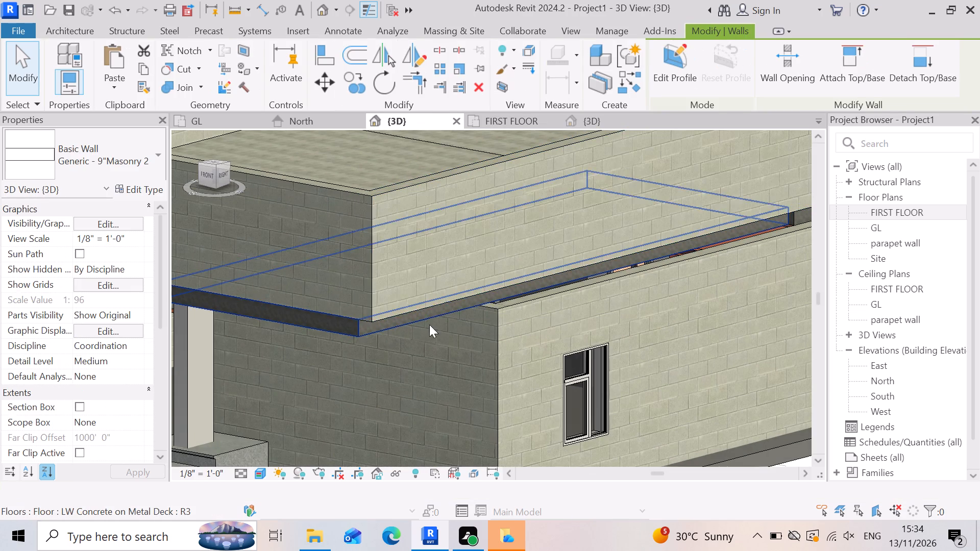
Nudge the front LW Concrete on Metal Deck slab sideways outward until it projects past the side parapet wall's outer face.
scroll(379, 336, "up", 4)
left_click(365, 325)
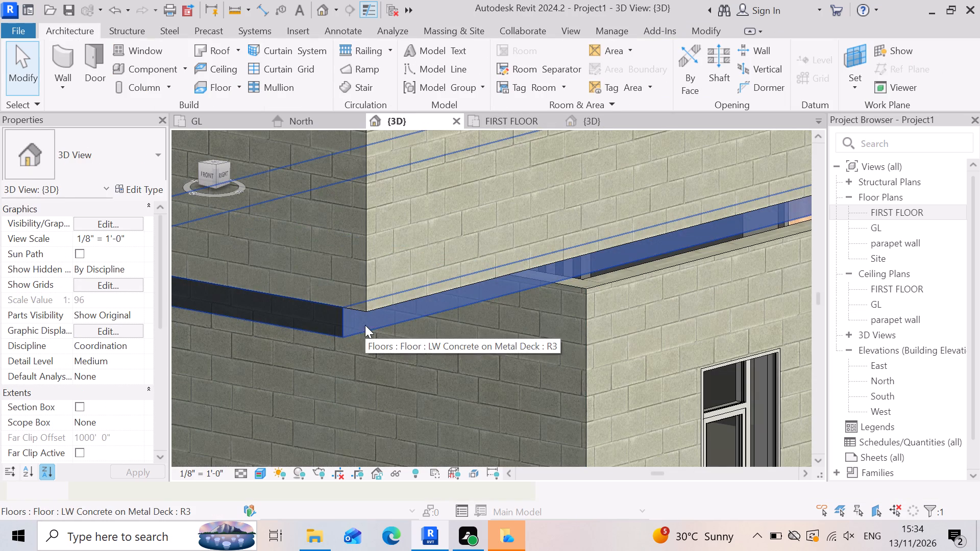
key("Right")
key("Right")
key("Right")
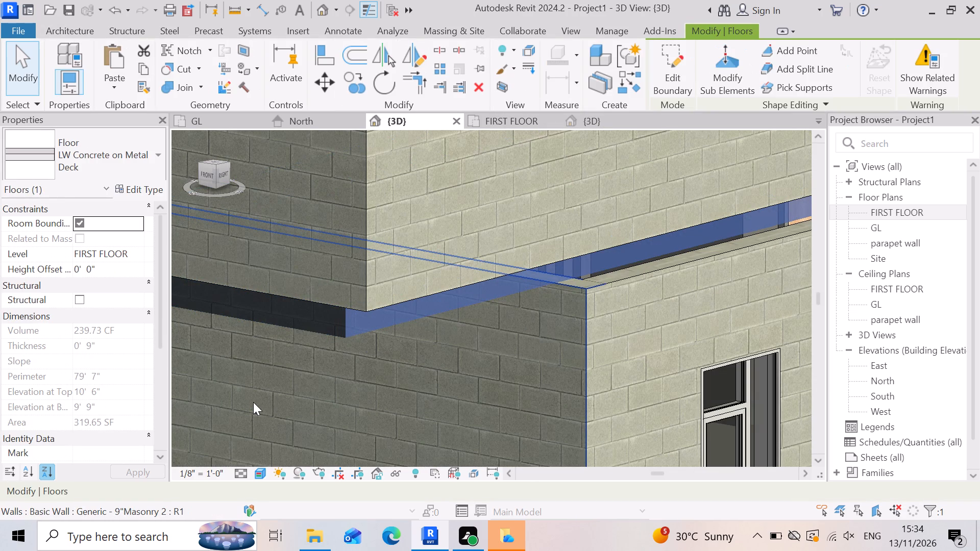
key("Right")
key("Right")
key("Right")
key("Right")
key("Right")
key("Right")
key("Right")
key("Right")
key("Right")
key("Right")
key("Right")
key("Right")
key("Right")
key("Right")
key("Right")
key("Right")
key("Right")
key("Right")
key("Right")
key("Right")
key("Right")
key("Right")
key("Right")
key("Right")
key("Right")
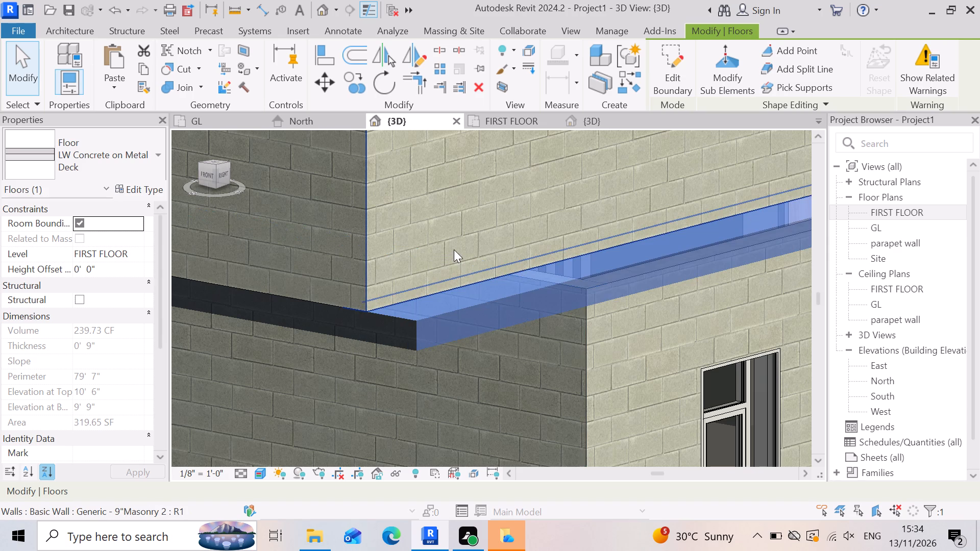
scroll(454, 249, "down", 4)
scroll(502, 309, "down", 5)
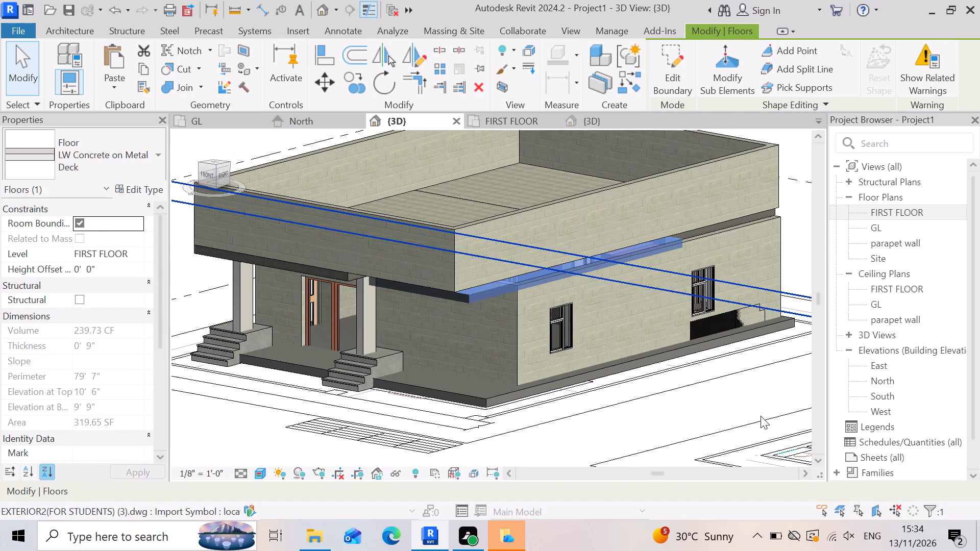
left_click(761, 416)
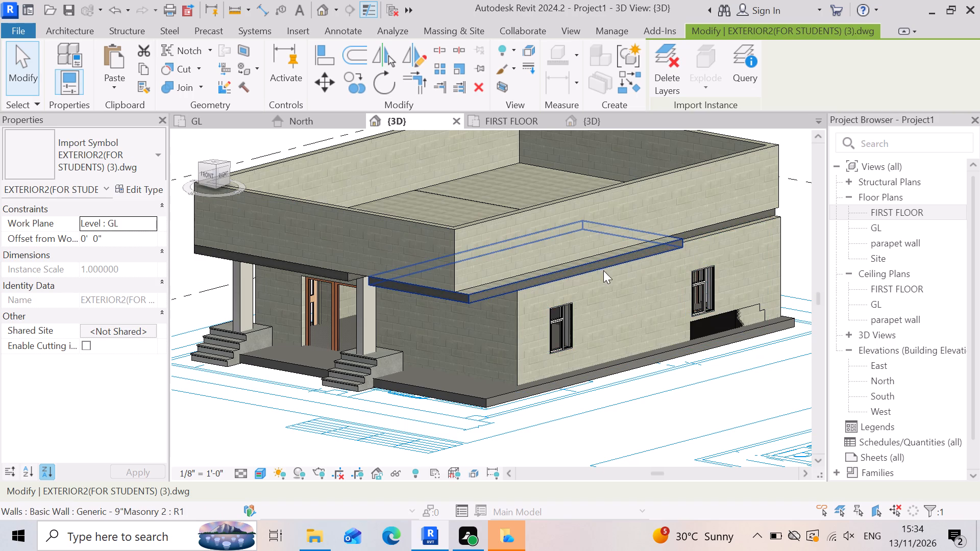
Examine the shifted slab and the parapet walls from the side and from the opposite side of the building.
scroll(597, 271, "up", 2)
left_click(753, 209)
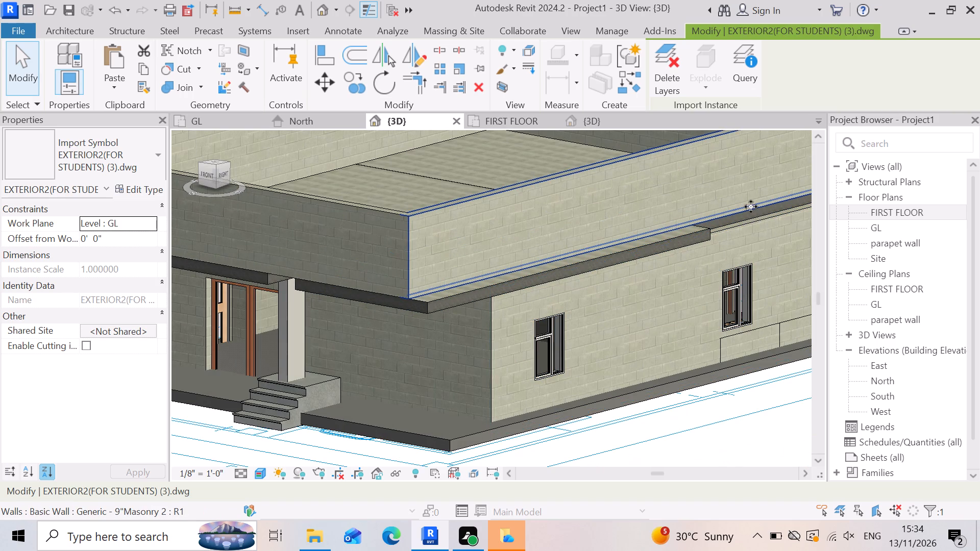
scroll(662, 334, "down", 4)
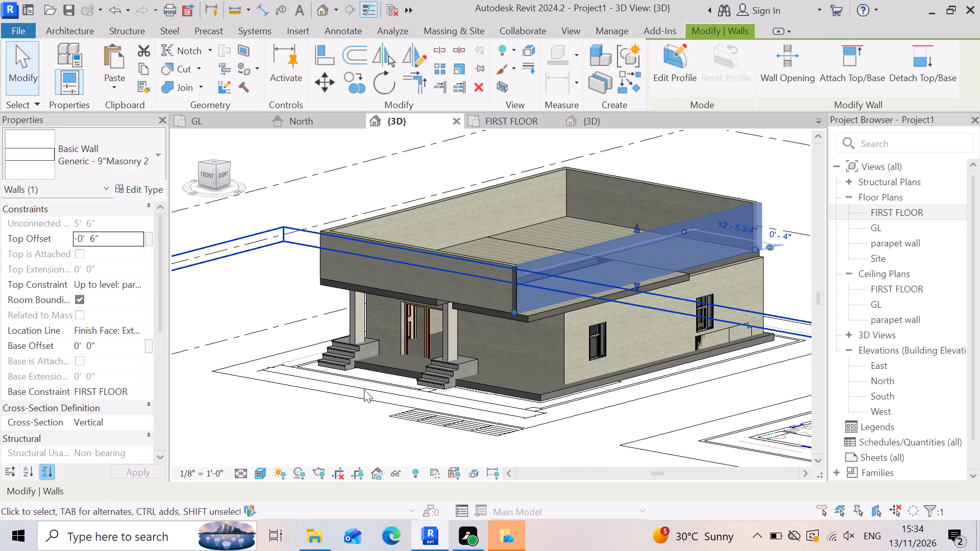
right_click_drag(363, 388, 586, 341)
scroll(363, 388, "down", 1, "shift")
middle_click_drag(400, 388, 586, 341, "shift")
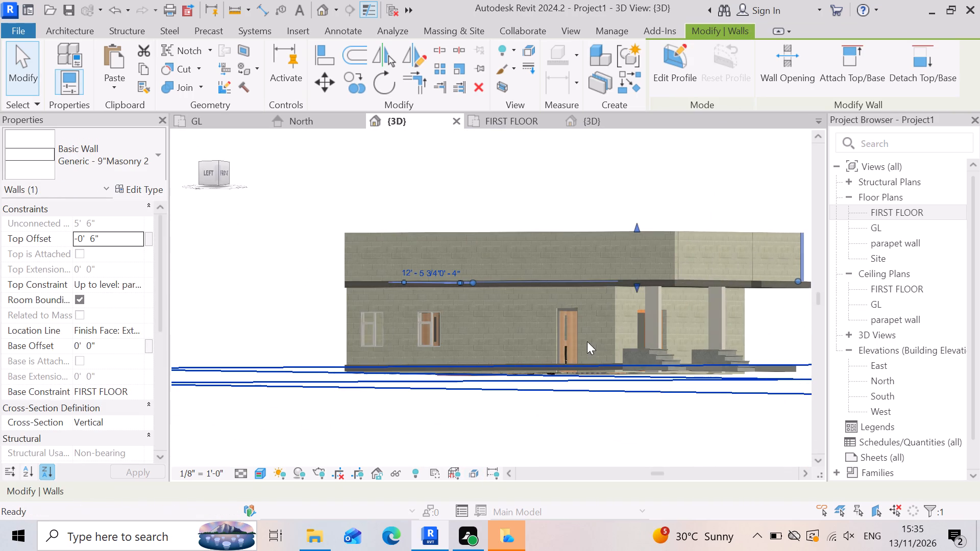
scroll(671, 279, "up", 5)
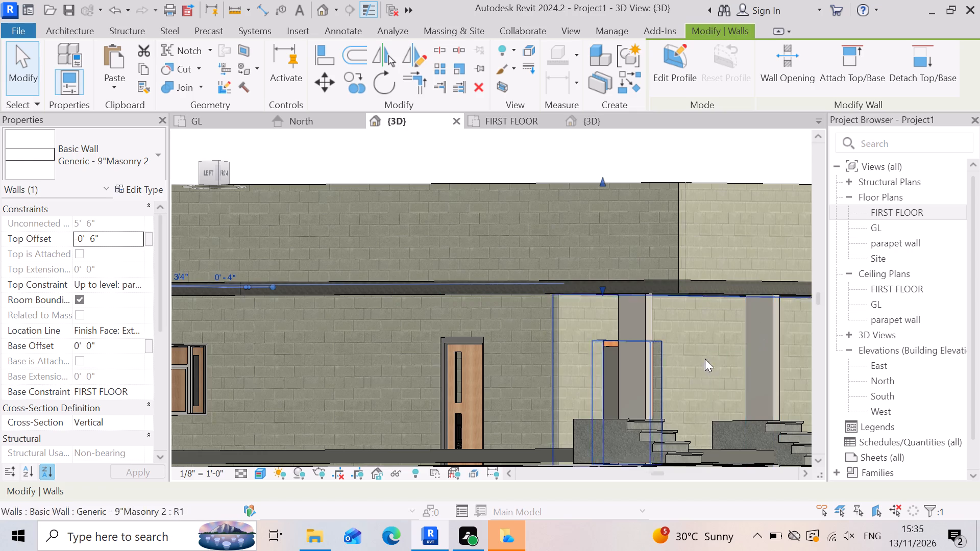
scroll(669, 289, "up", 7)
scroll(630, 310, "down", 3)
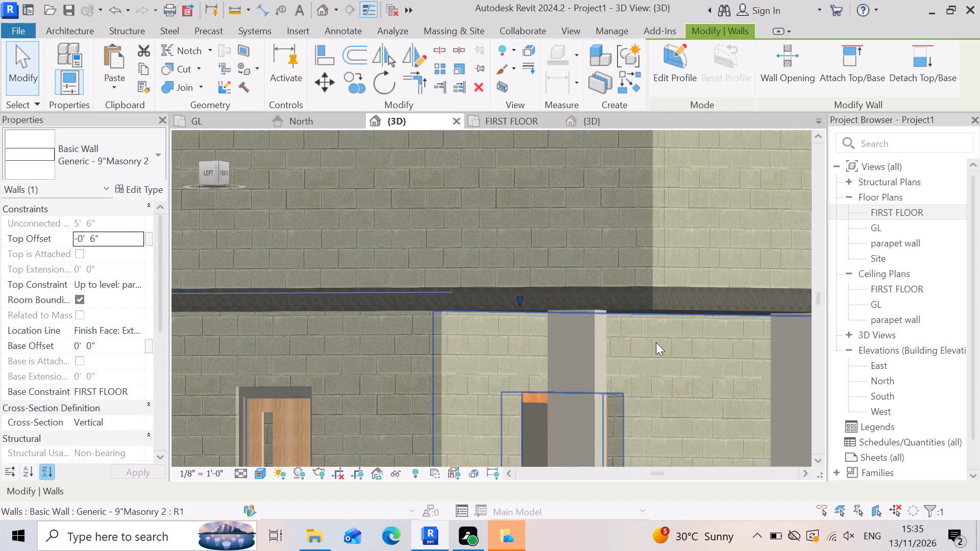
Nudge the front LW Concrete on Metal Deck slab sideways inward until its side edge lines up with the adjoining slab's edge beneath the parapet.
right_click_drag(679, 328, 475, 356, "shift")
middle_click_drag(665, 329, 476, 356, "shift")
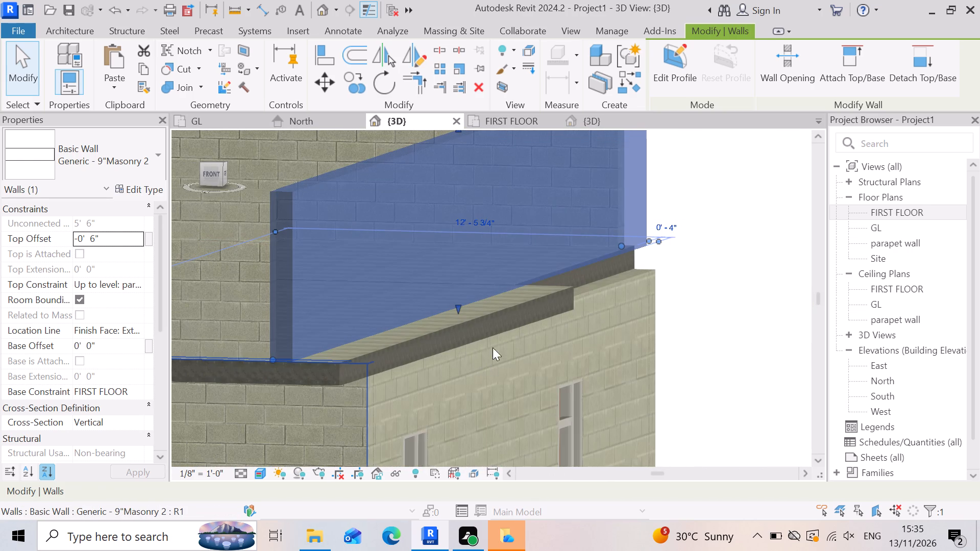
left_click(416, 337)
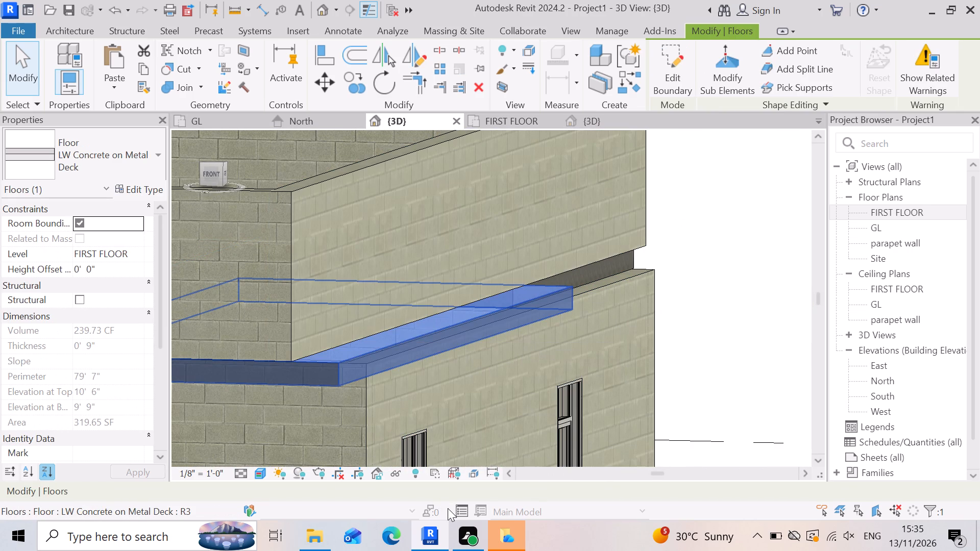
key("Left")
key("Left")
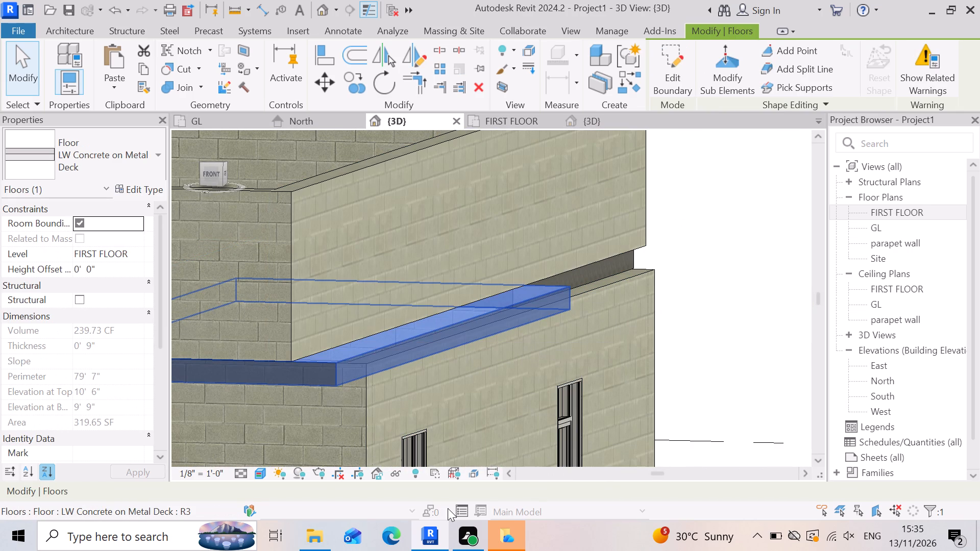
key("Left")
key("Left")
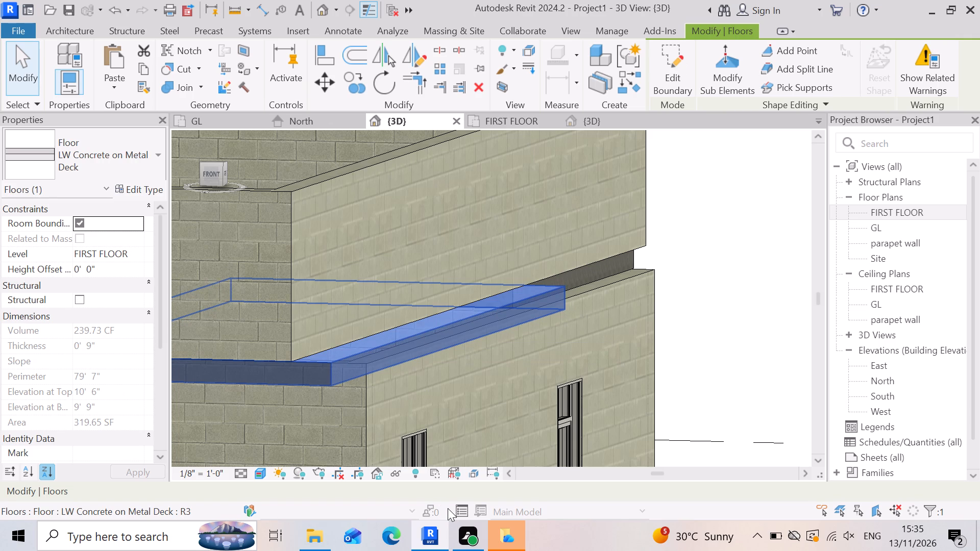
key("Left")
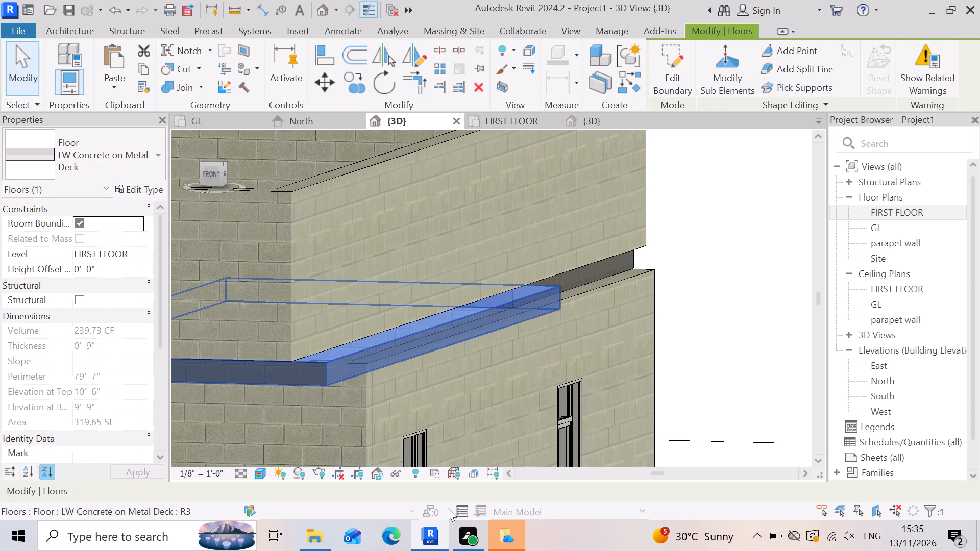
key("Left")
key("Left")
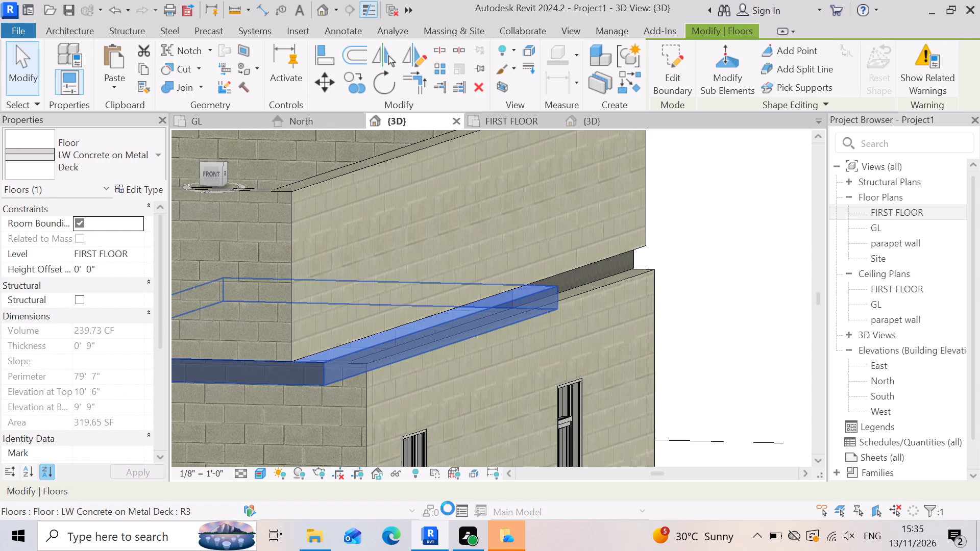
key("Left")
key("Left")
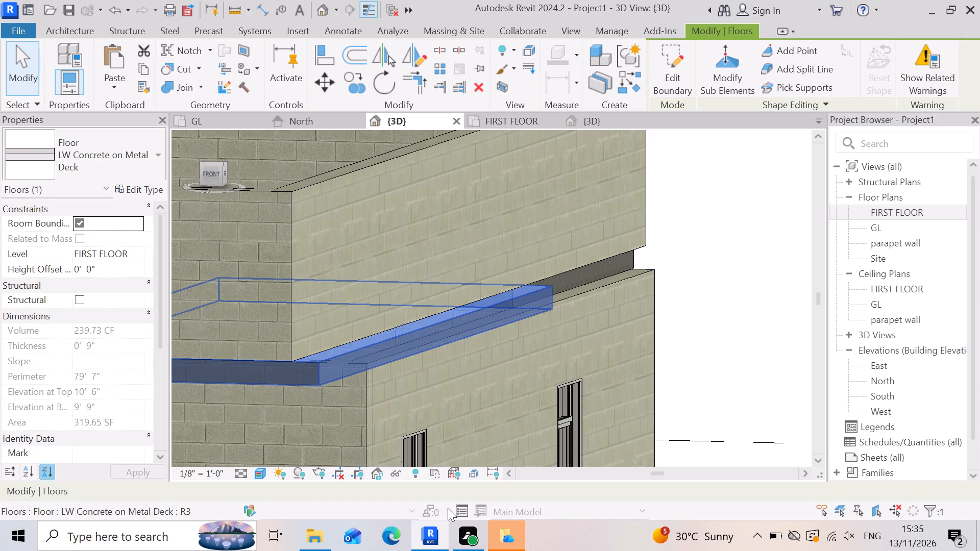
key("Left")
key("Left")
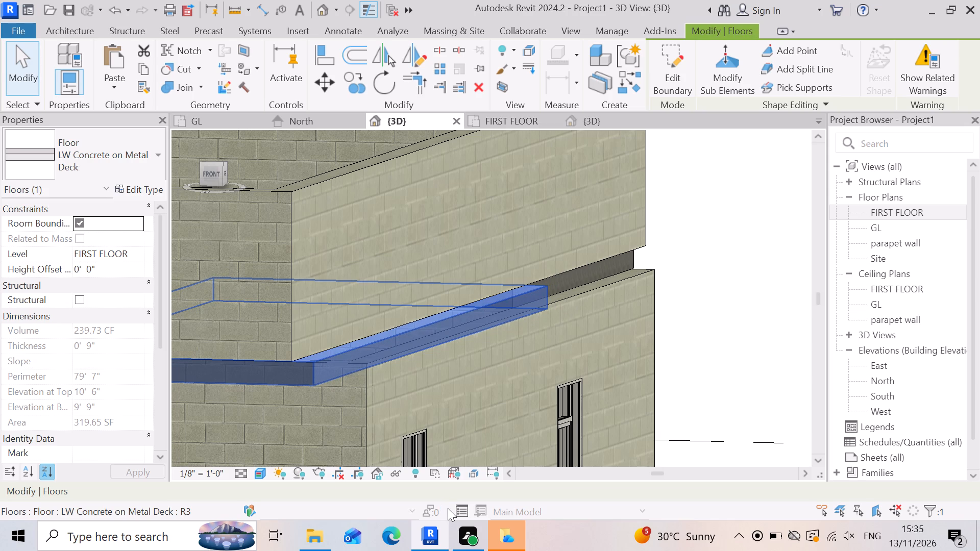
key("Left")
key("Left")
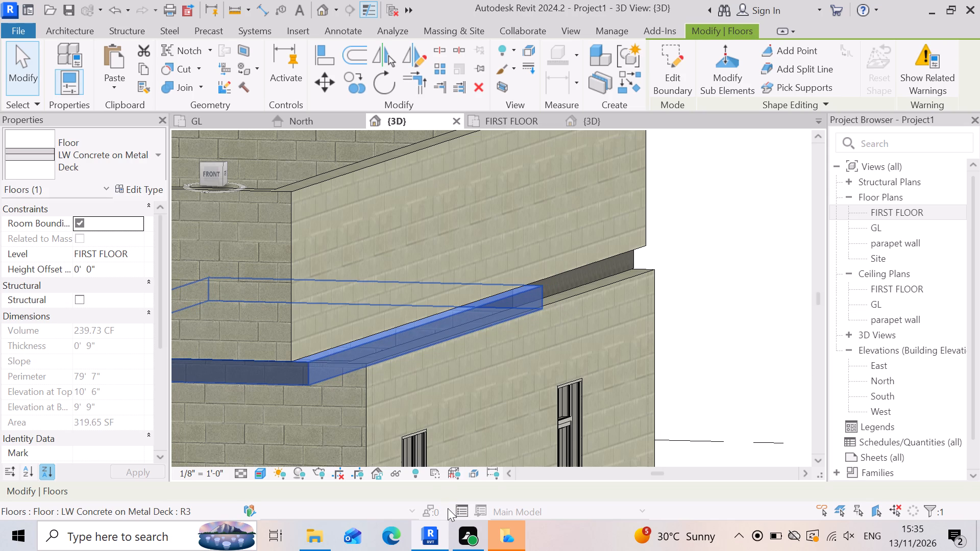
key("Left")
key("Left")
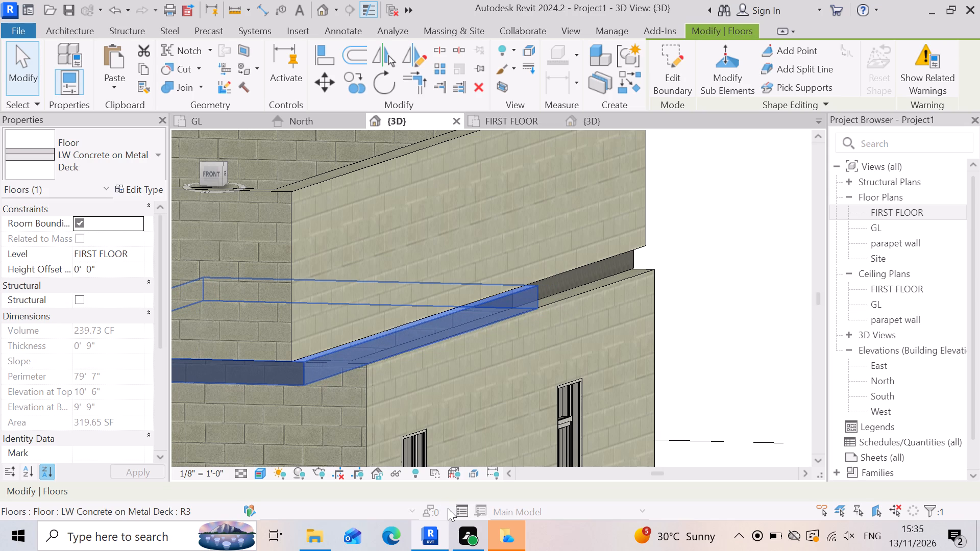
key("Left")
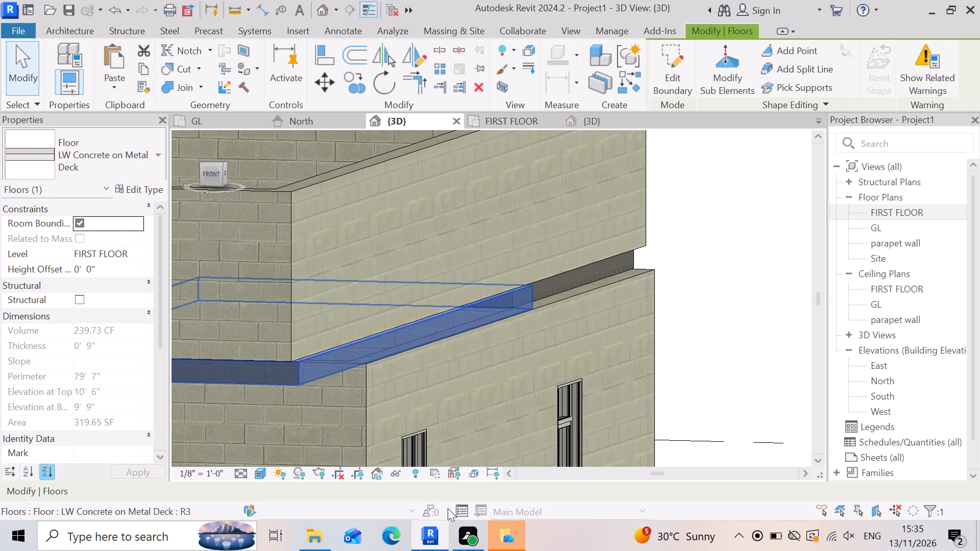
key("Left")
key("Left")
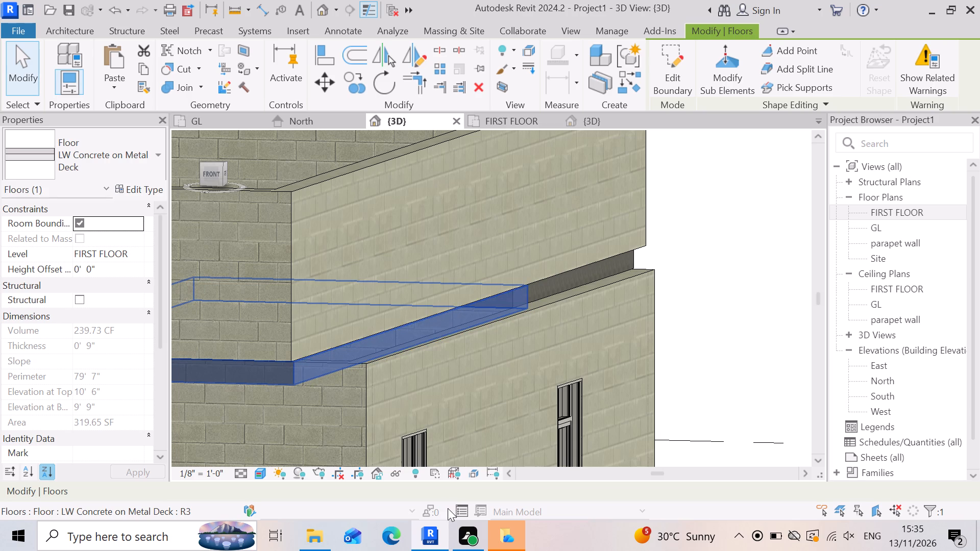
key("Left")
key("Left")
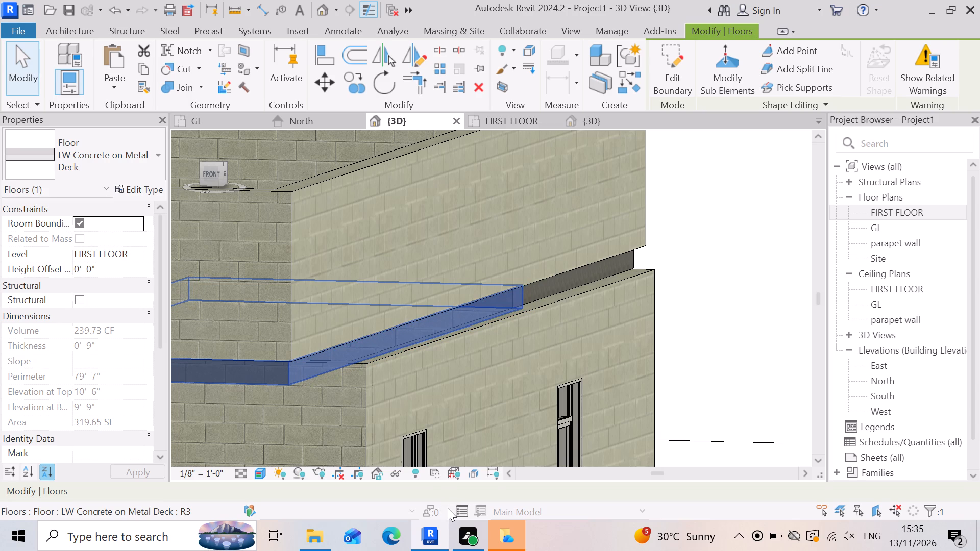
key("Left")
key("Left")
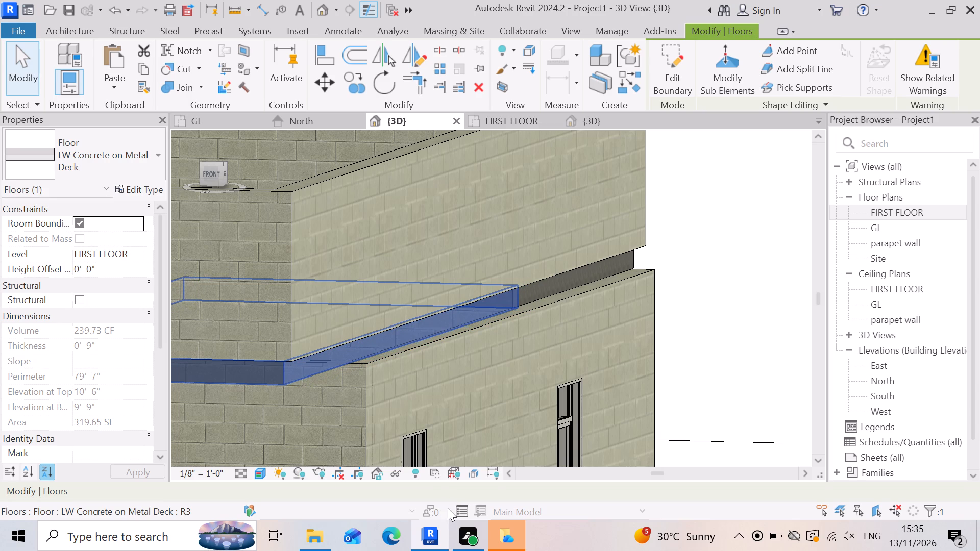
key("Left")
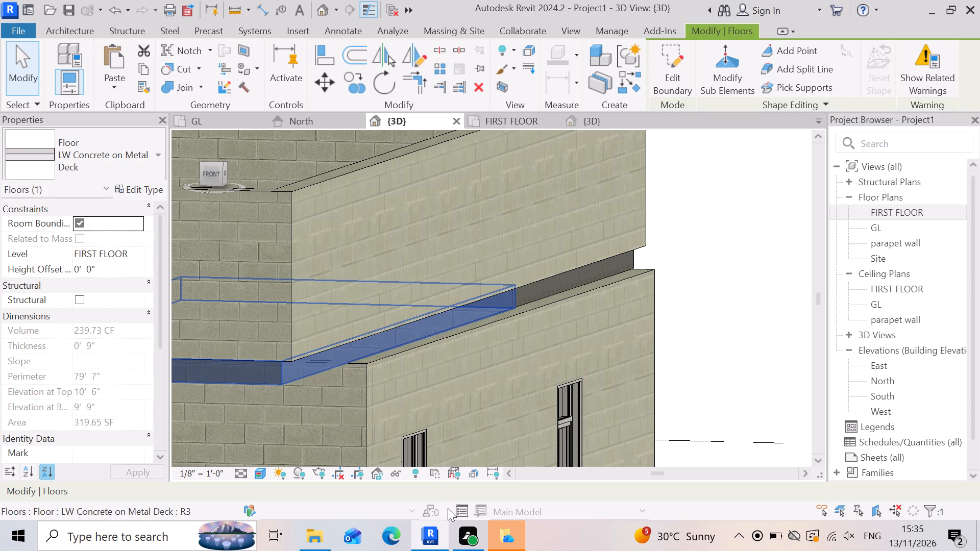
key("Escape")
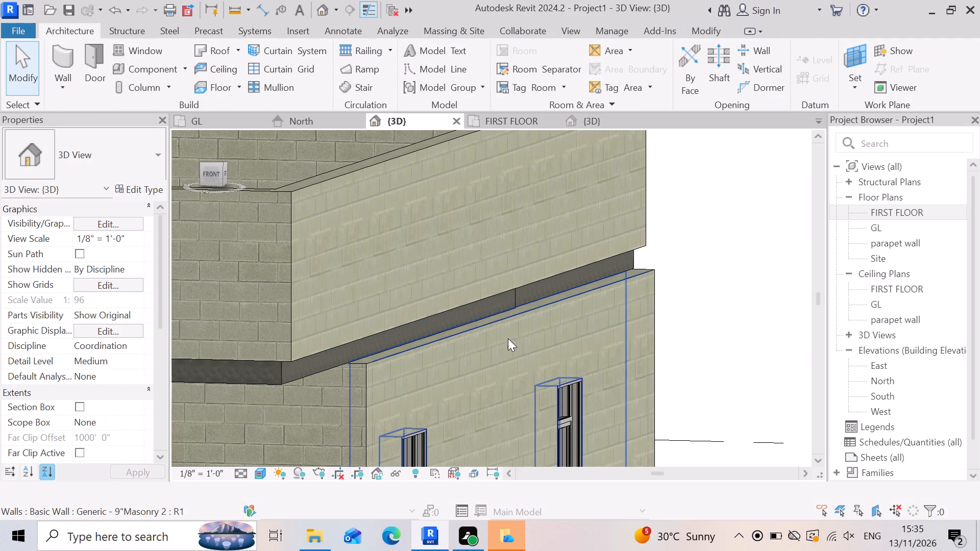
Examine the joint between the two first-floor slabs and their side edge beneath the side parapet wall.
scroll(525, 327, "up", 4)
scroll(481, 305, "up", 3)
left_click(591, 240)
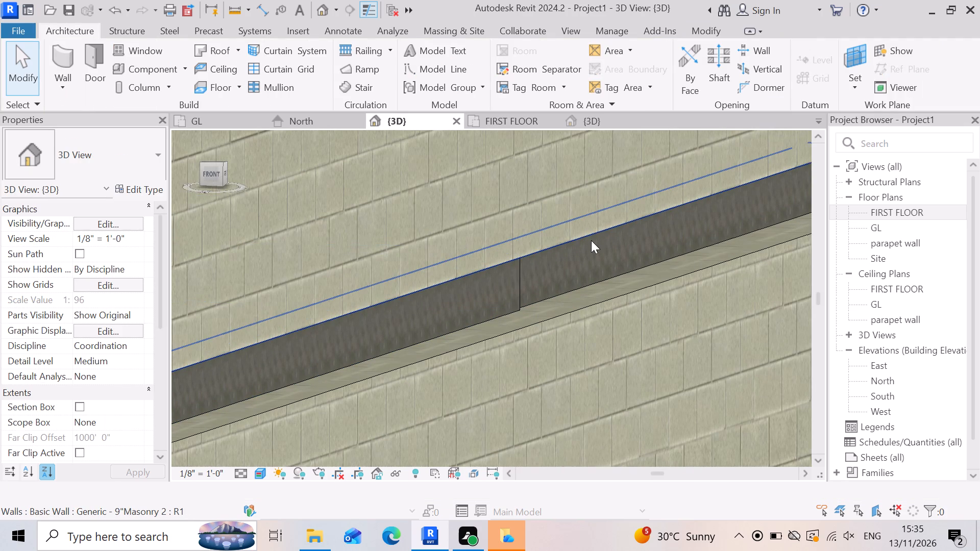
scroll(305, 279, "down", 7)
left_click(636, 300)
scroll(661, 269, "down", 5)
right_click_drag(531, 386, 517, 386)
middle_click_drag(531, 386, 517, 386, "shift")
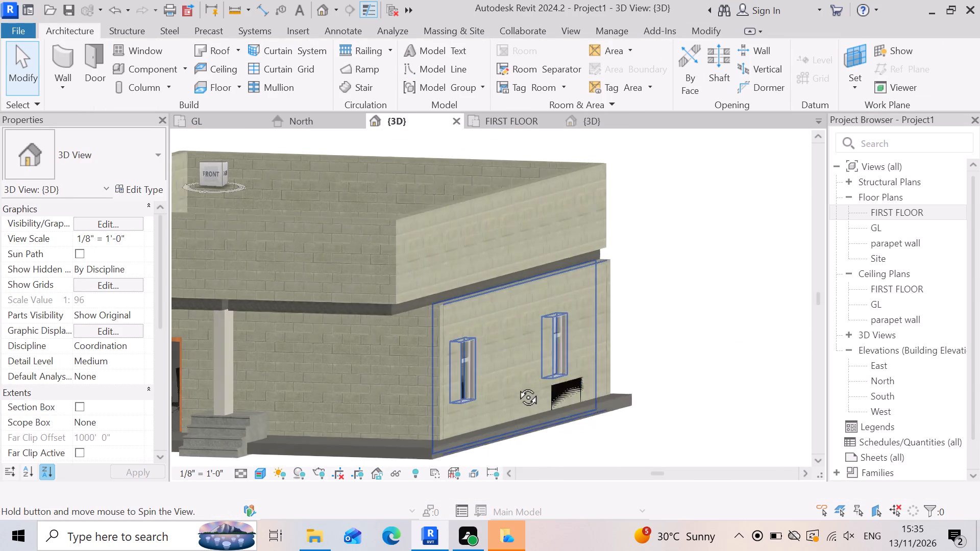
middle_click_drag(517, 386, 459, 388, "shift")
right_click_drag(517, 386, 459, 388)
scroll(768, 245, "up", 5)
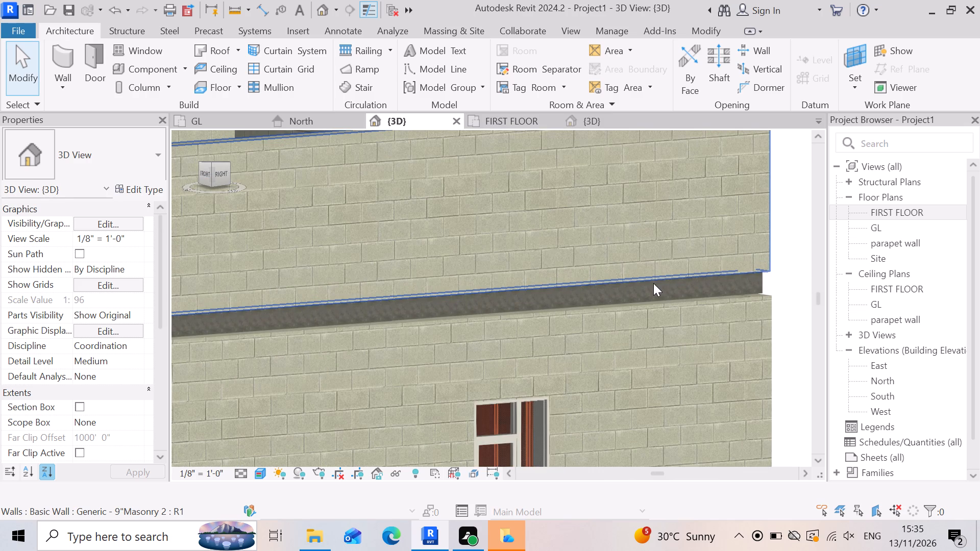
Open the boundary of the smaller LW Concrete on Metal Deck slab over the living room for editing in the FIRST FLOOR plan.
left_click(652, 291)
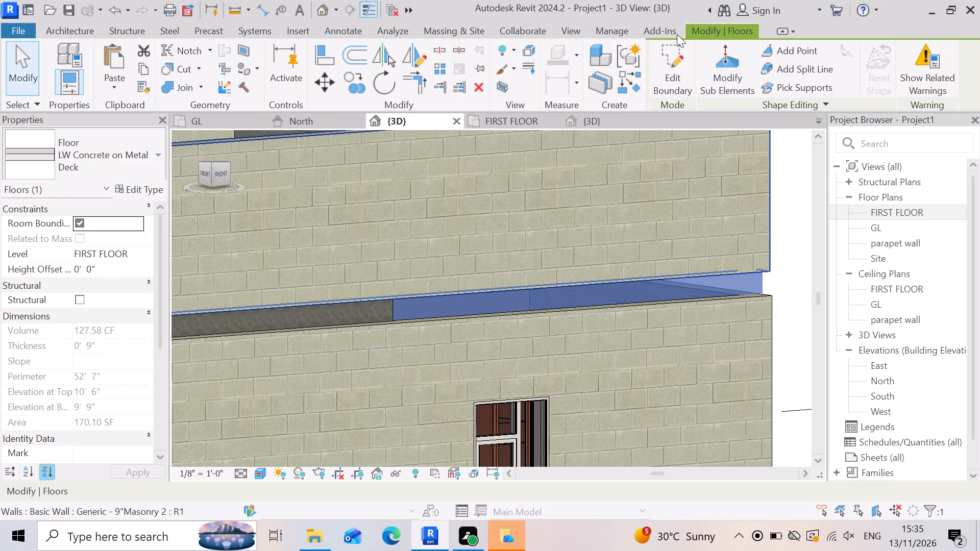
left_click(676, 49)
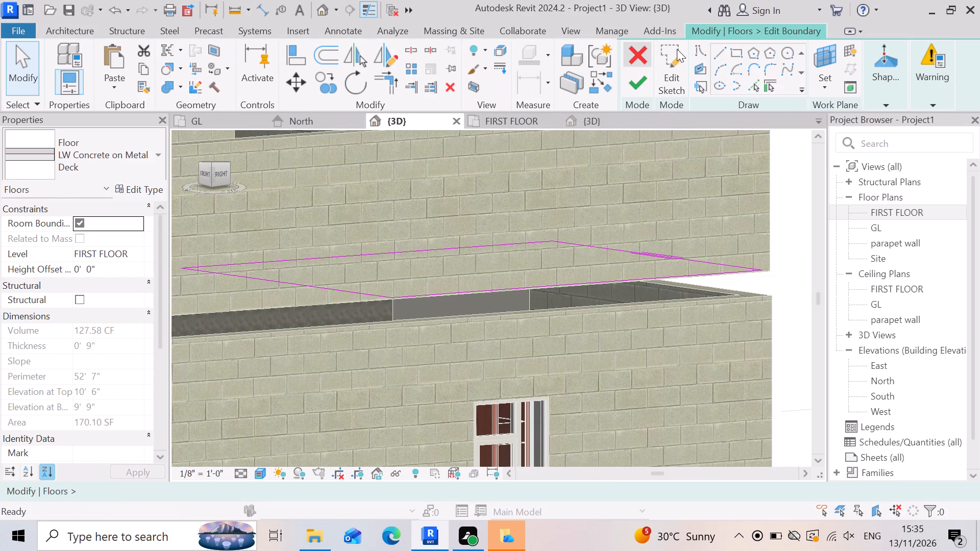
double_click(919, 213)
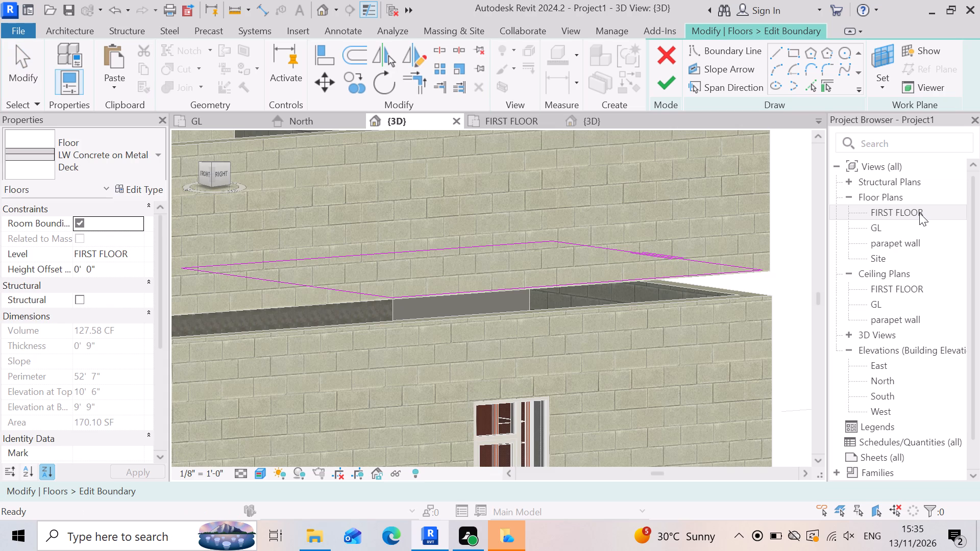
Examine the living-room slab's boundary in the FIRST FLOOR plan, comparing its rear corners with the outer wall faces.
scroll(605, 366, "down", 2)
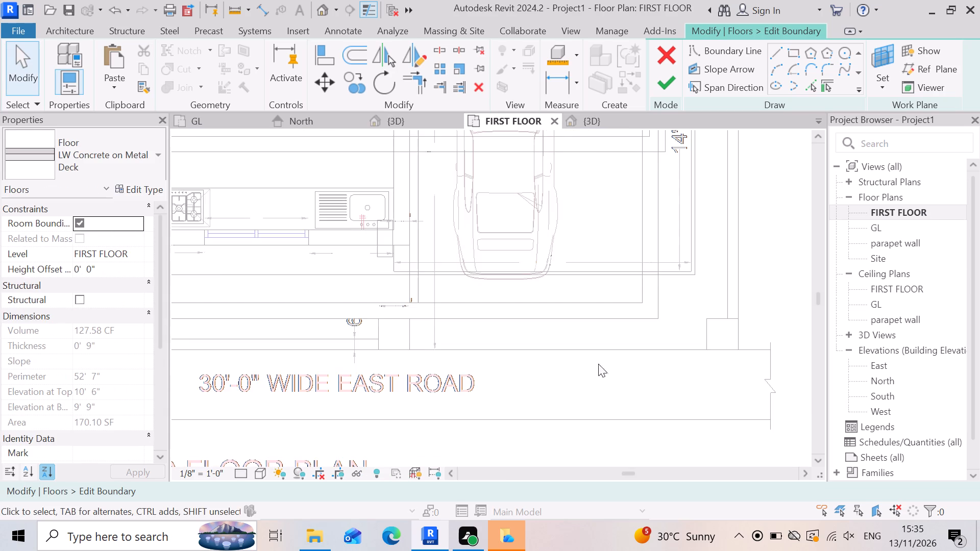
scroll(522, 359, "down", 4)
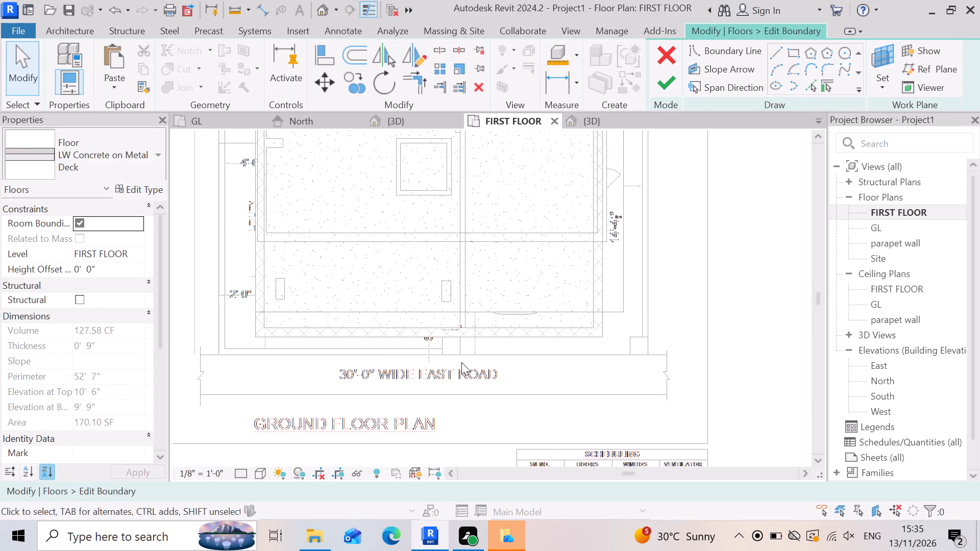
scroll(522, 381, "down", 3)
scroll(505, 362, "up", 1)
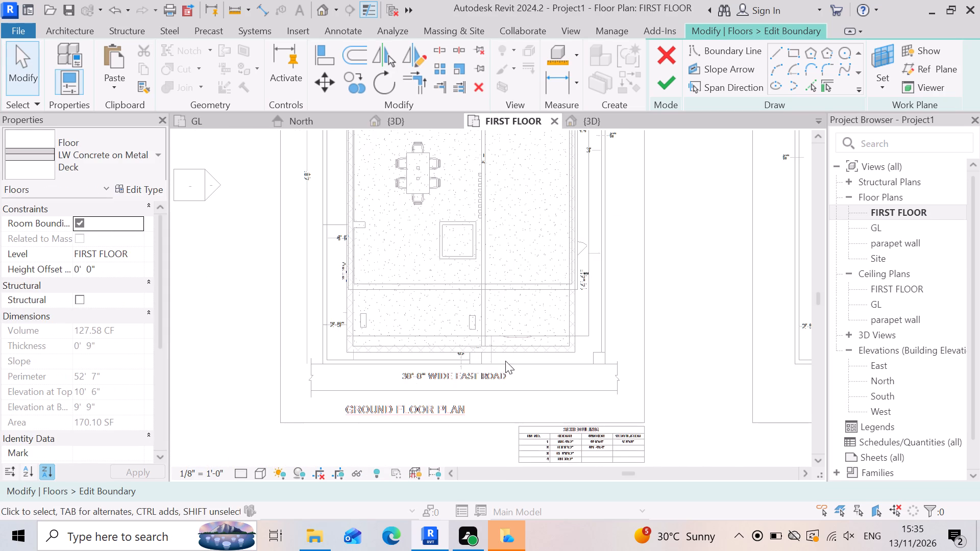
scroll(508, 341, "up", 5)
scroll(569, 348, "down", 3)
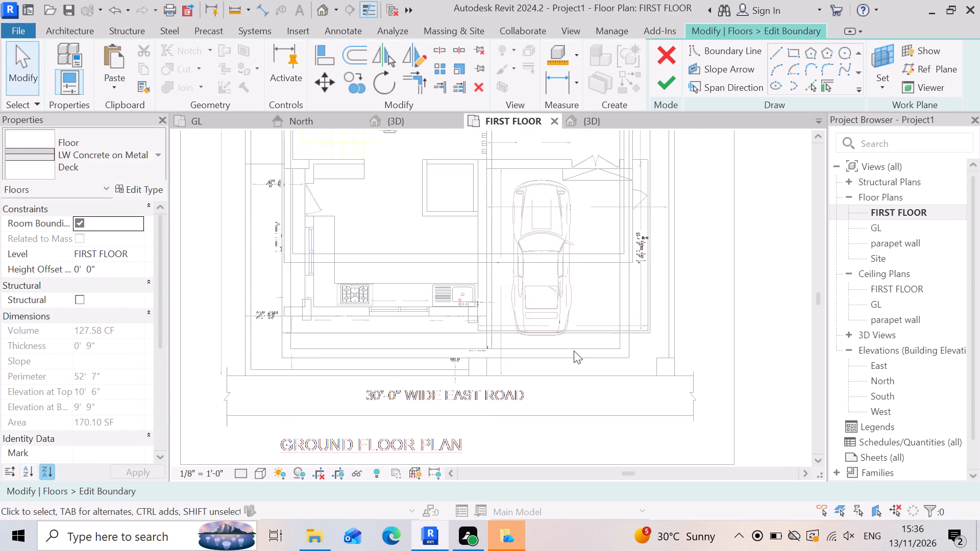
scroll(574, 350, "down", 8)
scroll(587, 177, "up", 1)
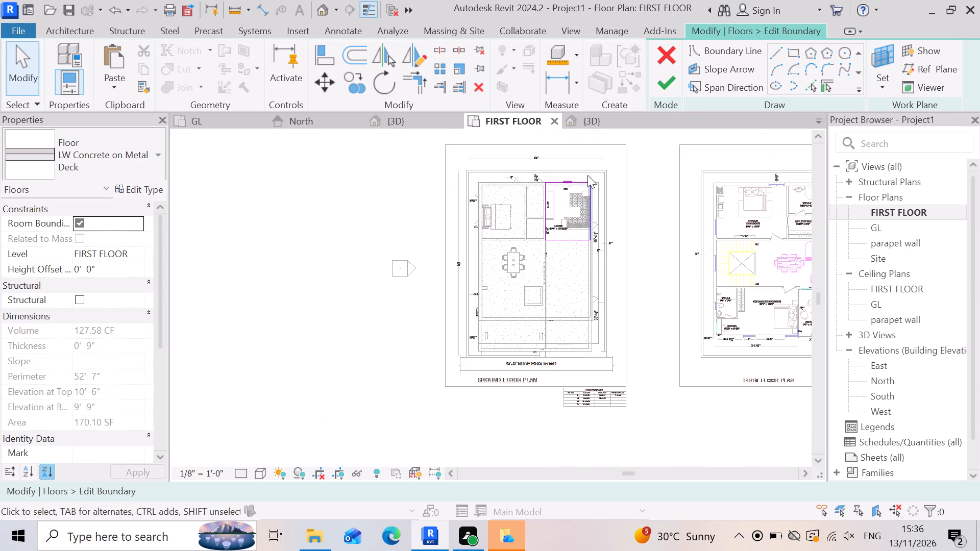
scroll(587, 175, "up", 7)
scroll(533, 198, "up", 5)
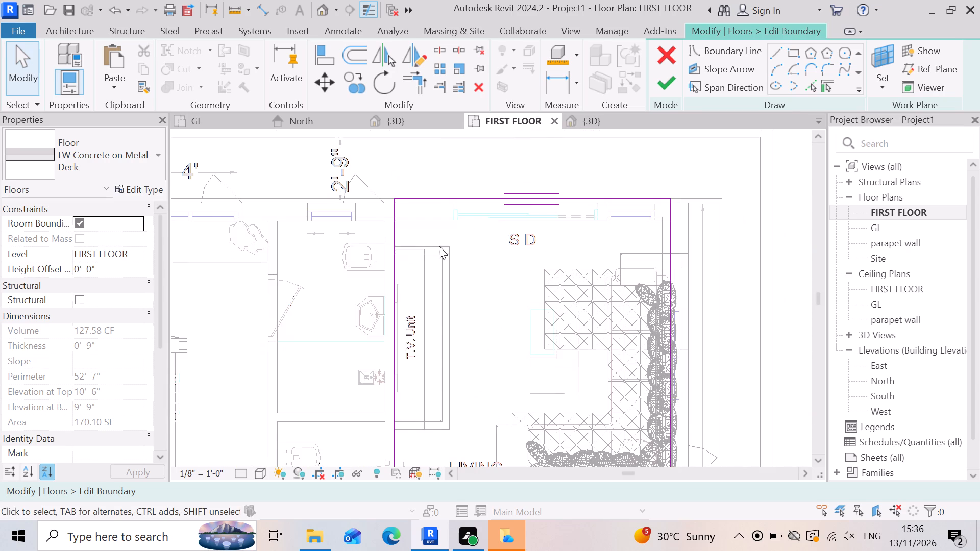
scroll(454, 184, "up", 5)
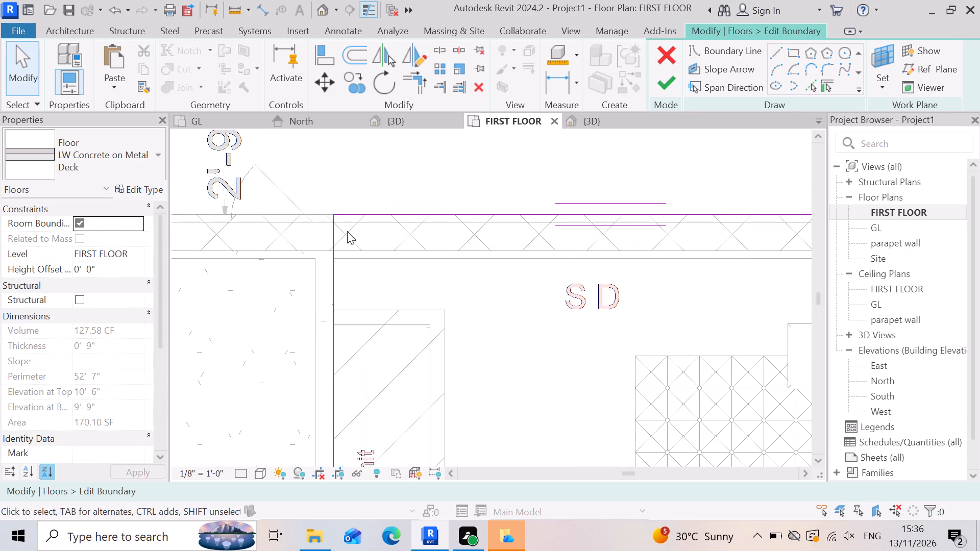
scroll(326, 237, "down", 6)
scroll(612, 240, "up", 5)
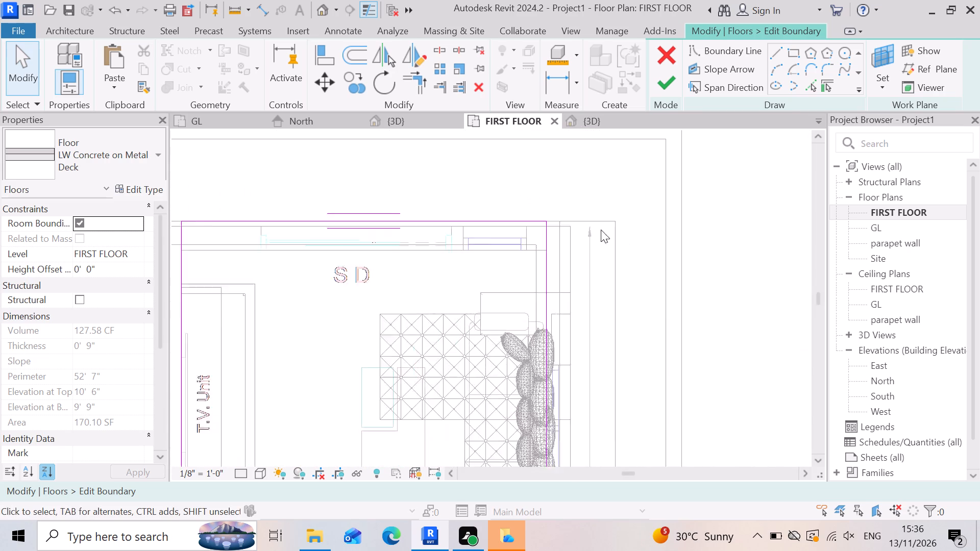
scroll(601, 230, "up", 8)
scroll(547, 266, "up", 2)
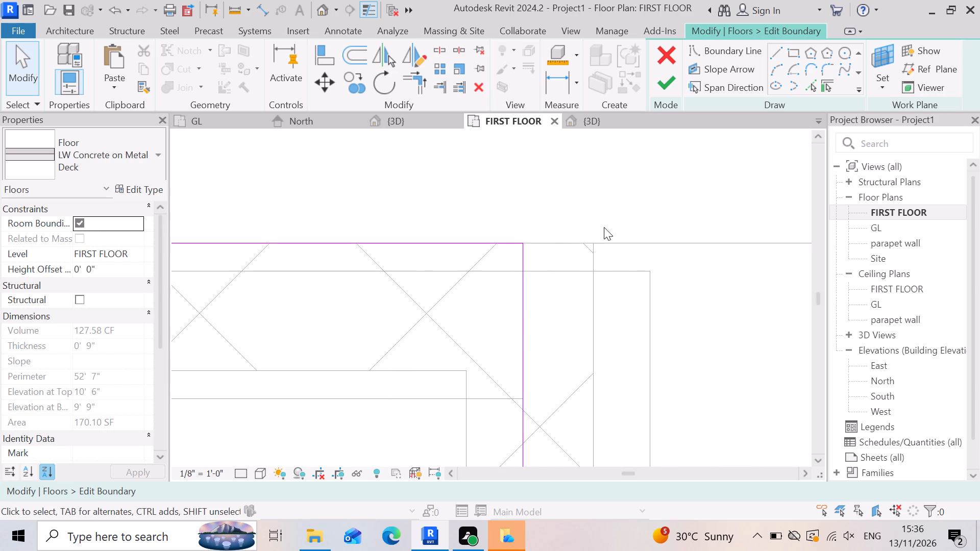
scroll(695, 221, "down", 15)
scroll(607, 250, "down", 4)
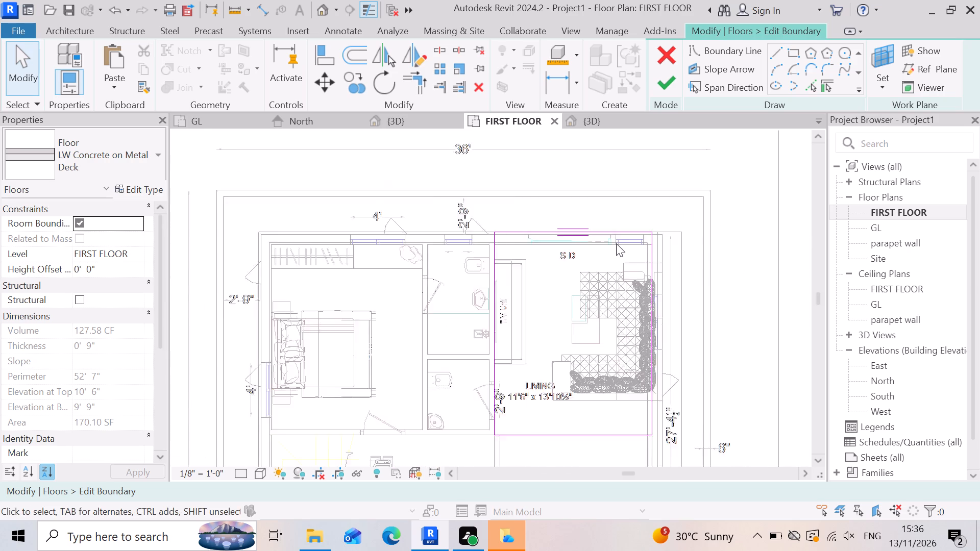
Examine the front and rear corners of the first-floor parapet walls and the living-room slab boundary's inner rear corner.
scroll(617, 242, "down", 6)
scroll(583, 283, "down", 2)
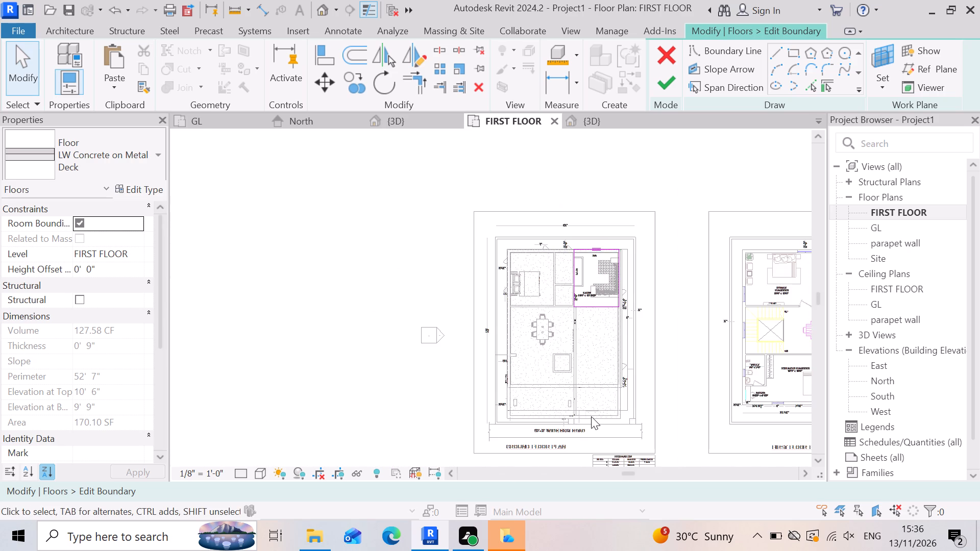
scroll(587, 416, "up", 14)
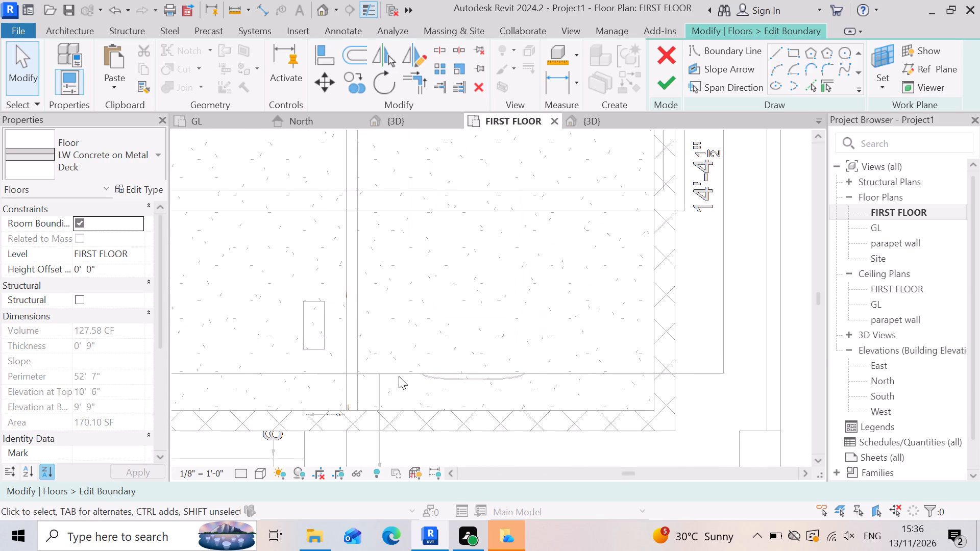
scroll(655, 367, "down", 11)
scroll(504, 414, "down", 2)
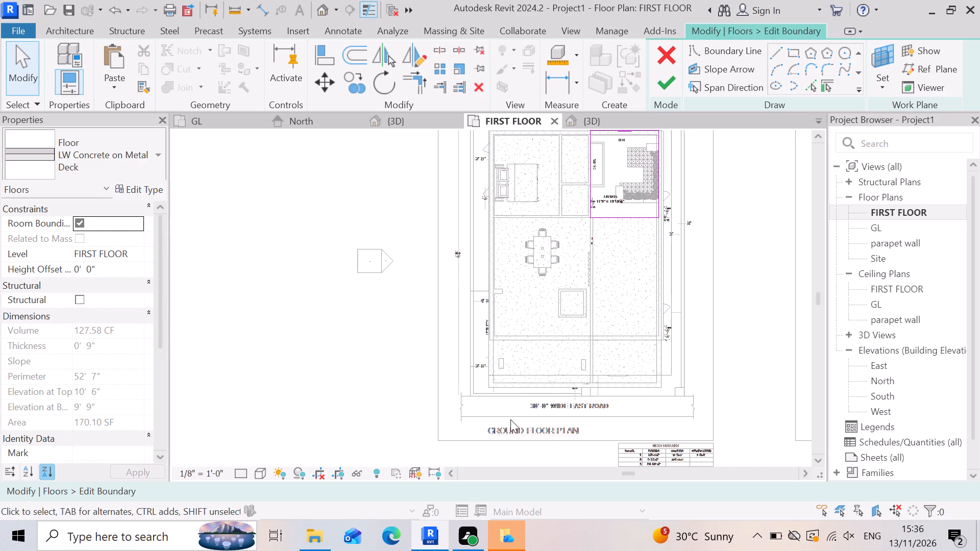
scroll(510, 419, "down", 2)
scroll(442, 316, "up", 3)
scroll(461, 258, "up", 7)
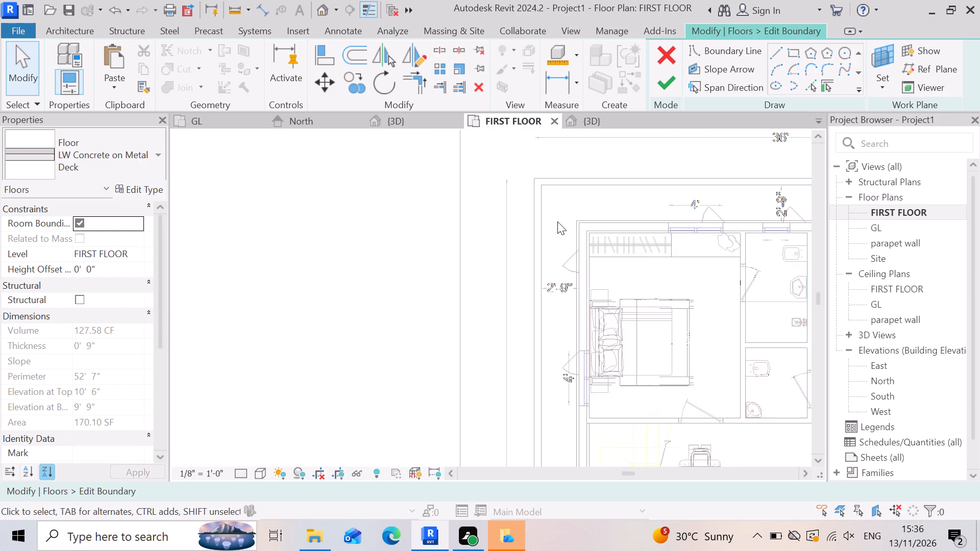
scroll(571, 240, "up", 6)
scroll(546, 247, "down", 3)
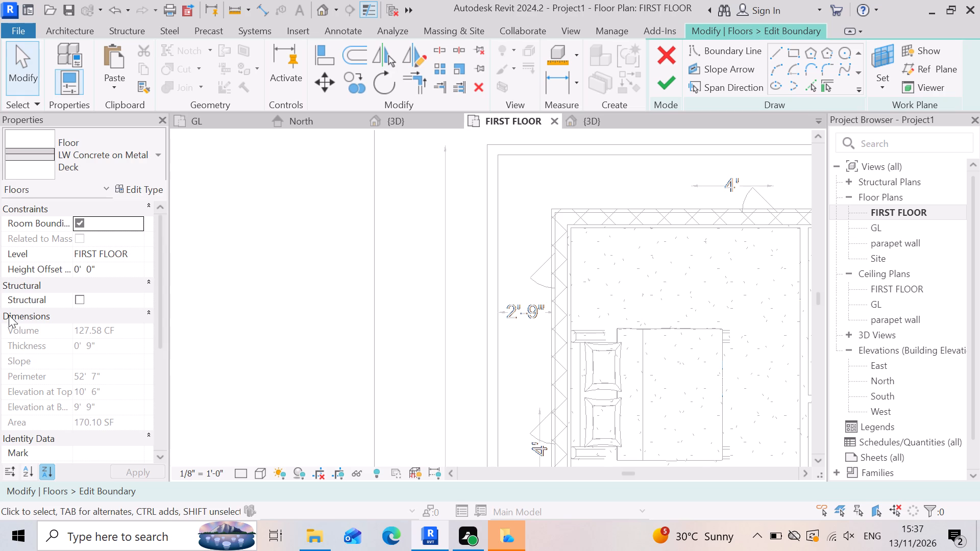
scroll(247, 351, "up", 1)
scroll(331, 310, "down", 6)
scroll(655, 239, "up", 1)
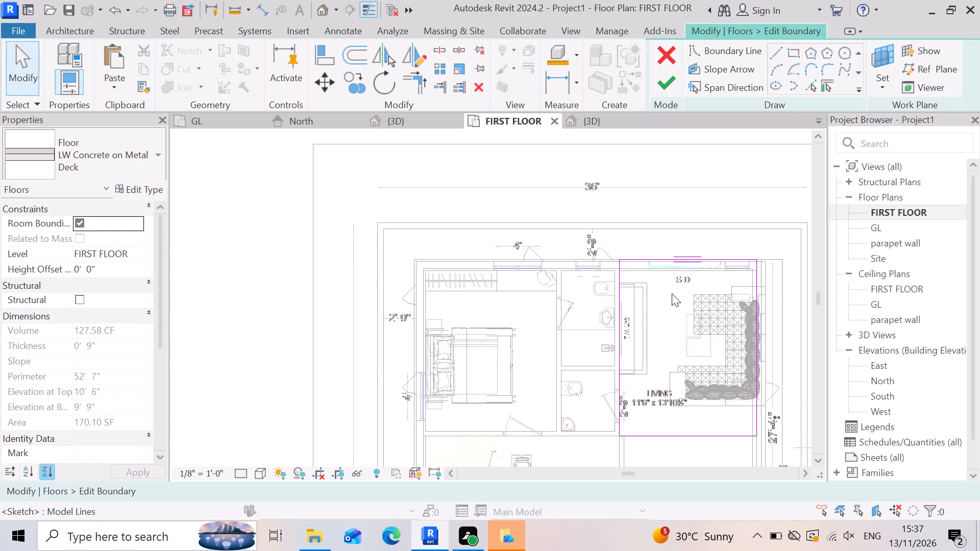
scroll(669, 299, "up", 1)
scroll(648, 246, "up", 6)
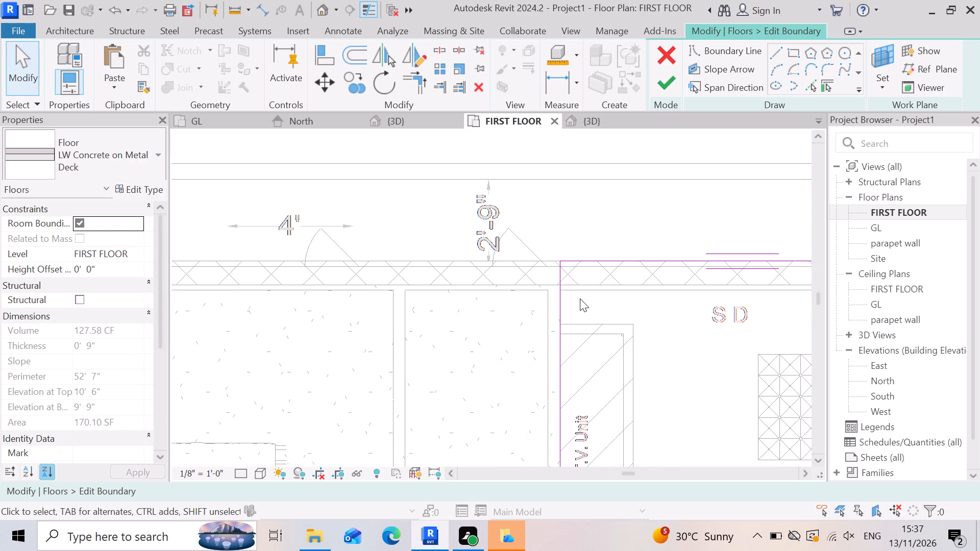
scroll(569, 275, "up", 3)
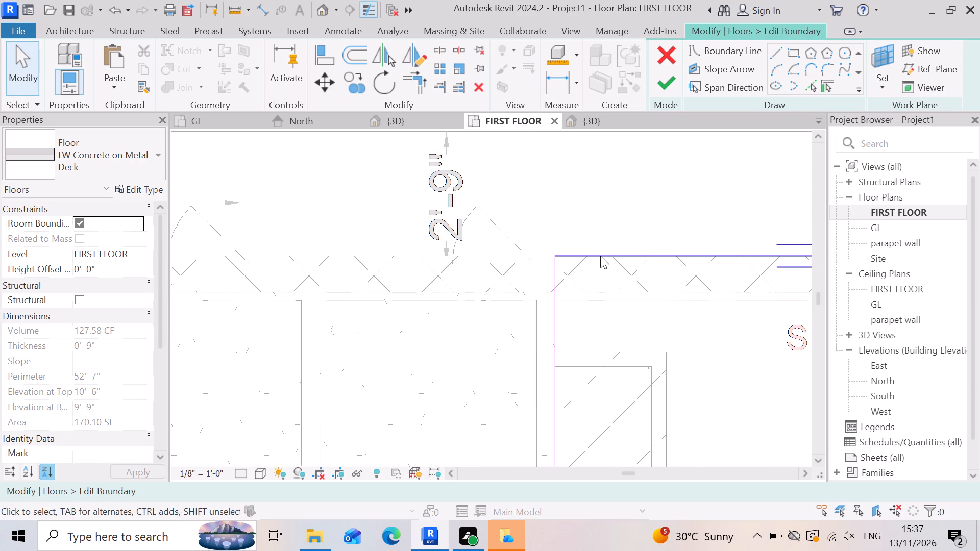
In the 3D view, delete the living-room slab's boundary line that runs along the side parapet wall.
left_click(600, 255)
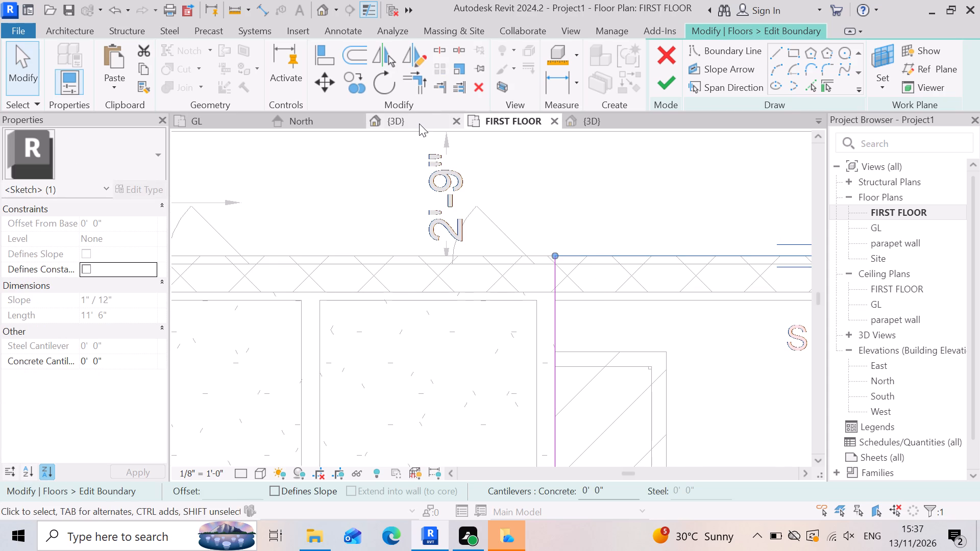
left_click(419, 123)
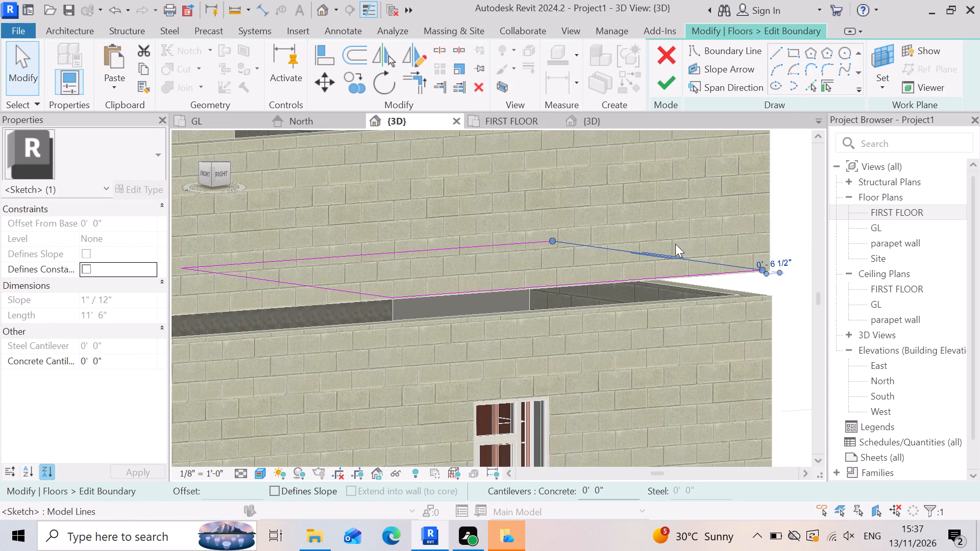
scroll(782, 260, "up", 2)
scroll(696, 258, "down", 2)
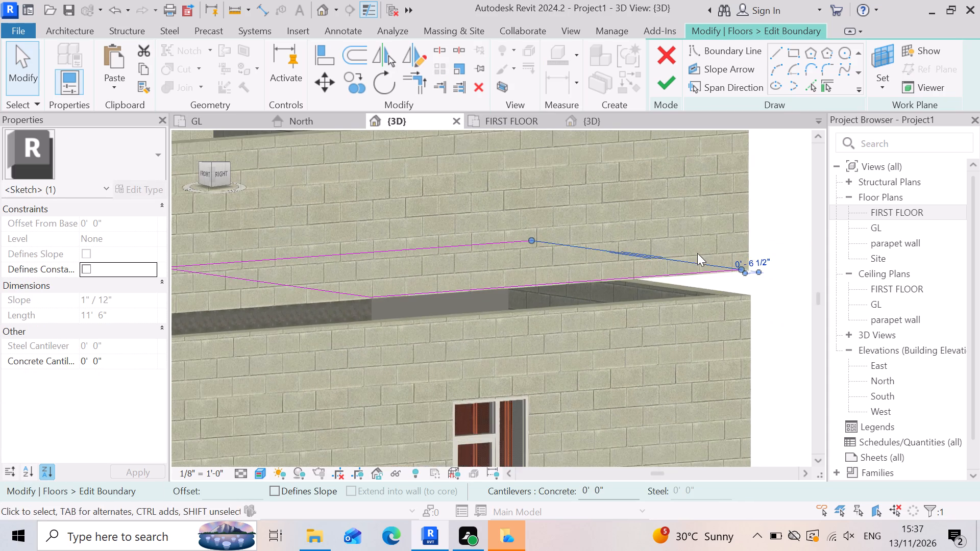
scroll(697, 251, "down", 5)
scroll(685, 274, "up", 3)
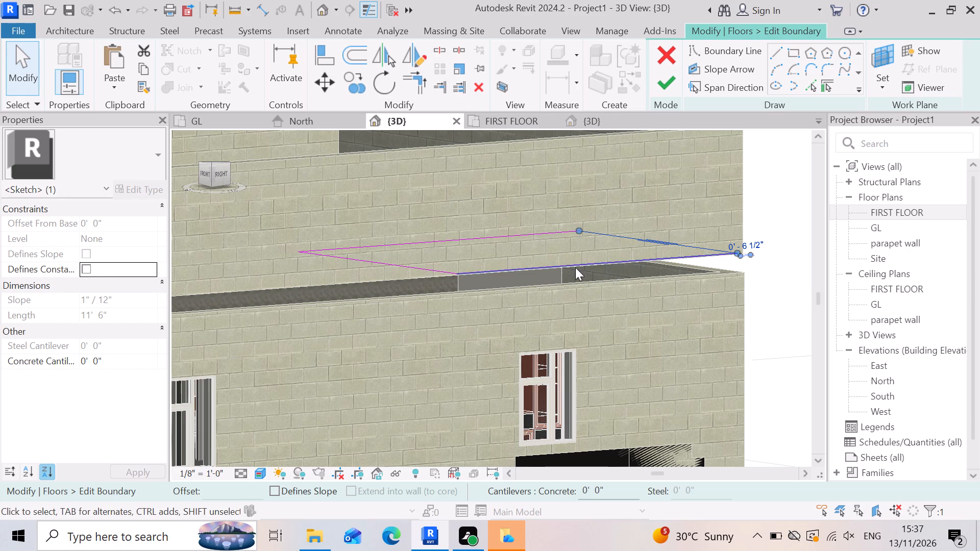
left_click(545, 268)
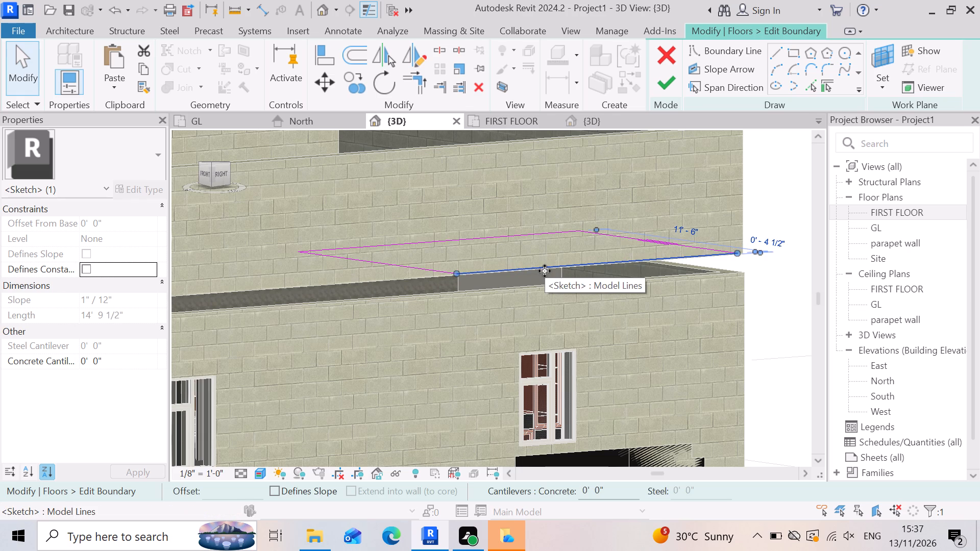
key("Delete")
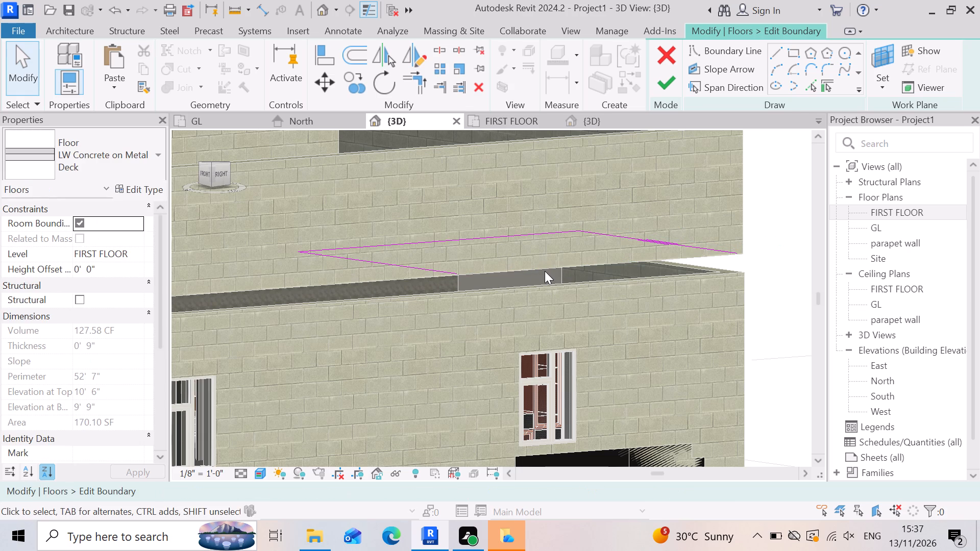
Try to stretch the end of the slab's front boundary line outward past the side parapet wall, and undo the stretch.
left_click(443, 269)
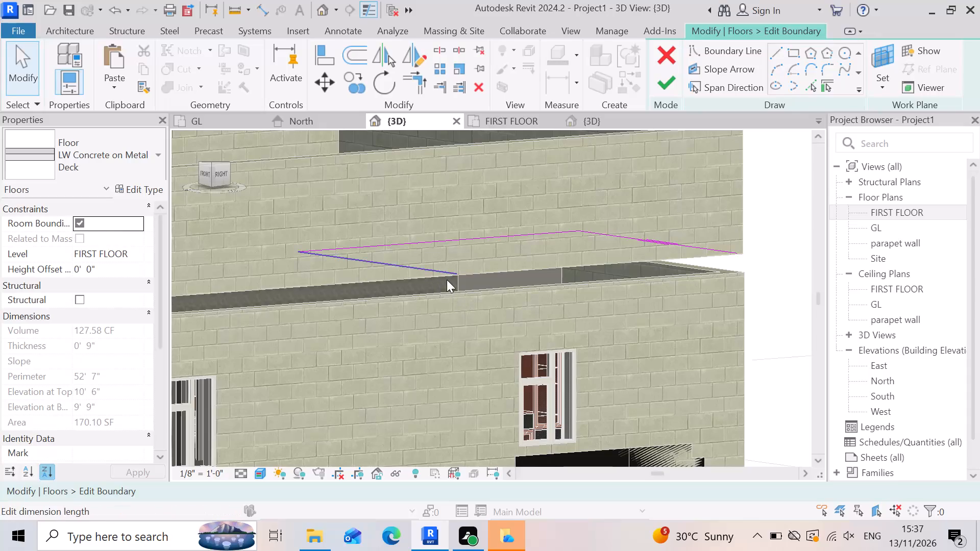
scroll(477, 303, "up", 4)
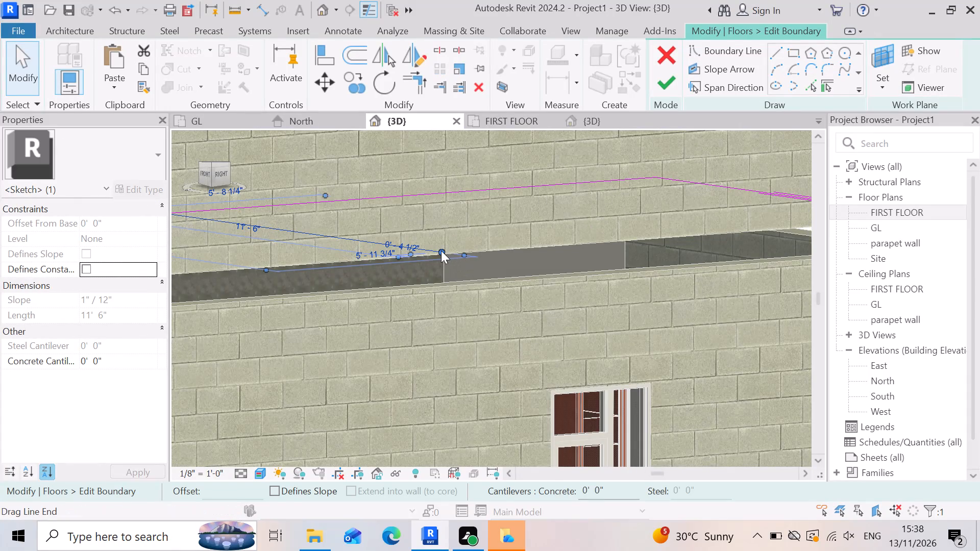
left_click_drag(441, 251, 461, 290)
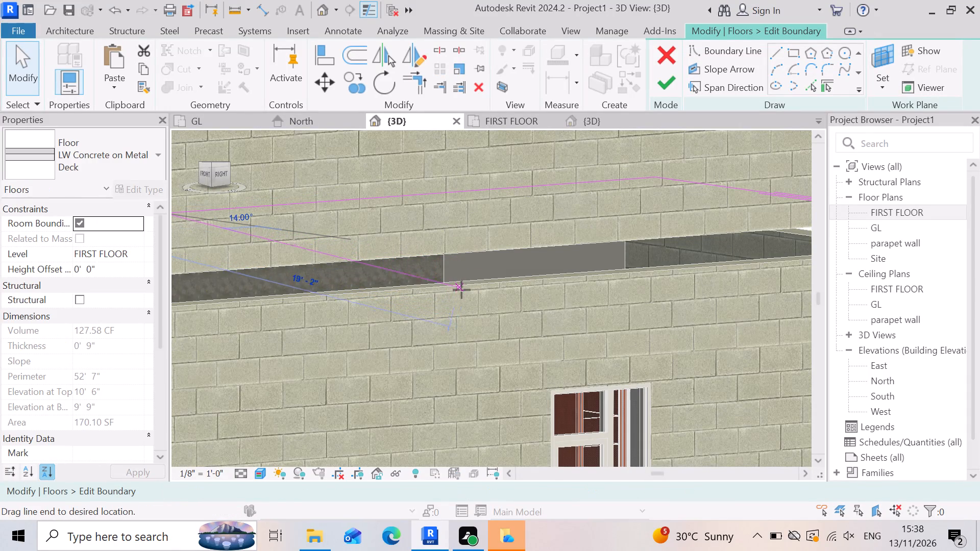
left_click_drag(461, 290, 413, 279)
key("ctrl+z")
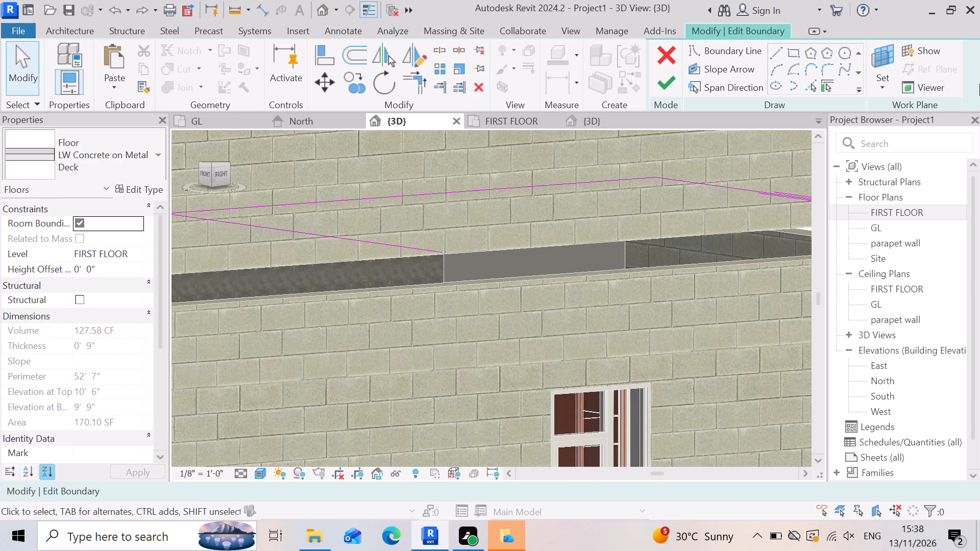
Examine the open side of the slab boundary in the FIRST FLOOR plan against the side parapet wall's outer corner.
double_click(927, 210)
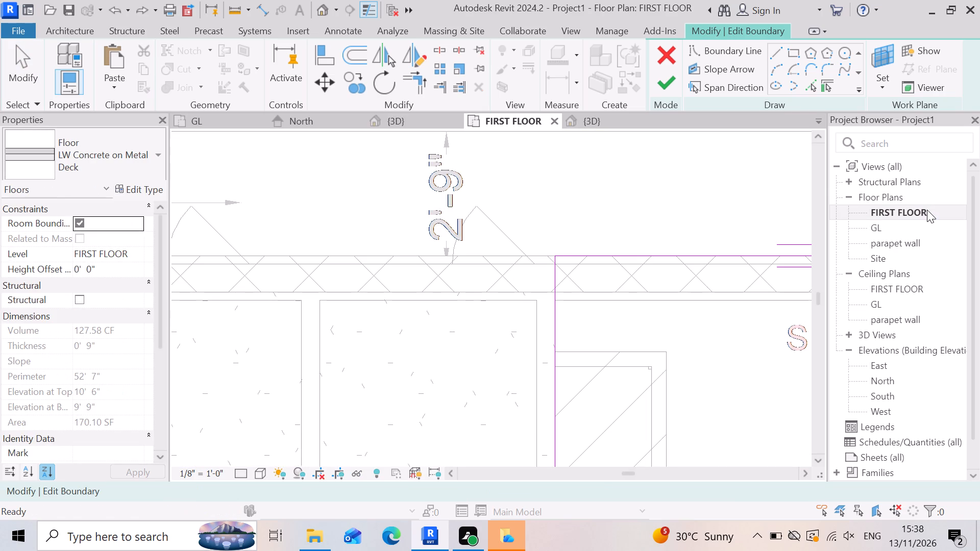
scroll(436, 261, "down", 2)
scroll(583, 283, "down", 5)
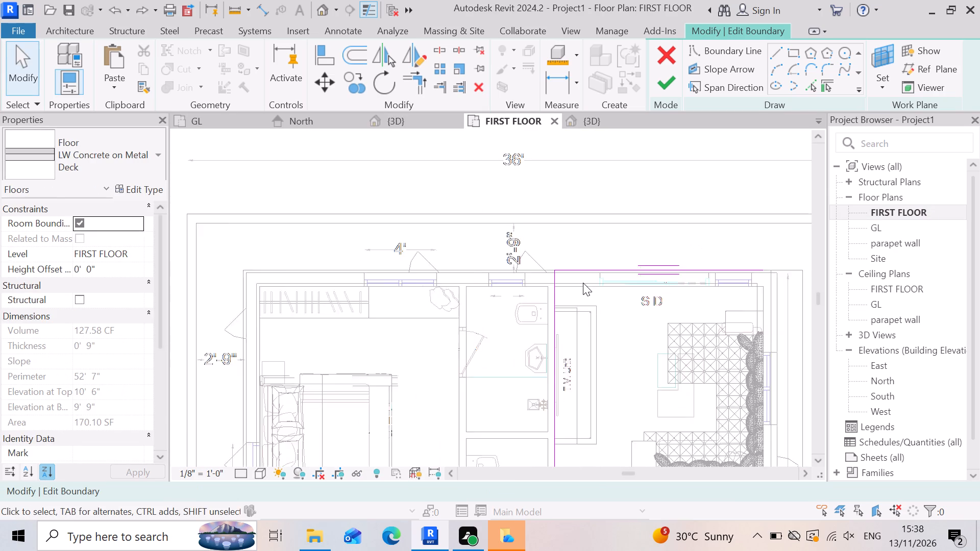
scroll(583, 283, "down", 3)
scroll(542, 361, "up", 5)
scroll(585, 195, "up", 2)
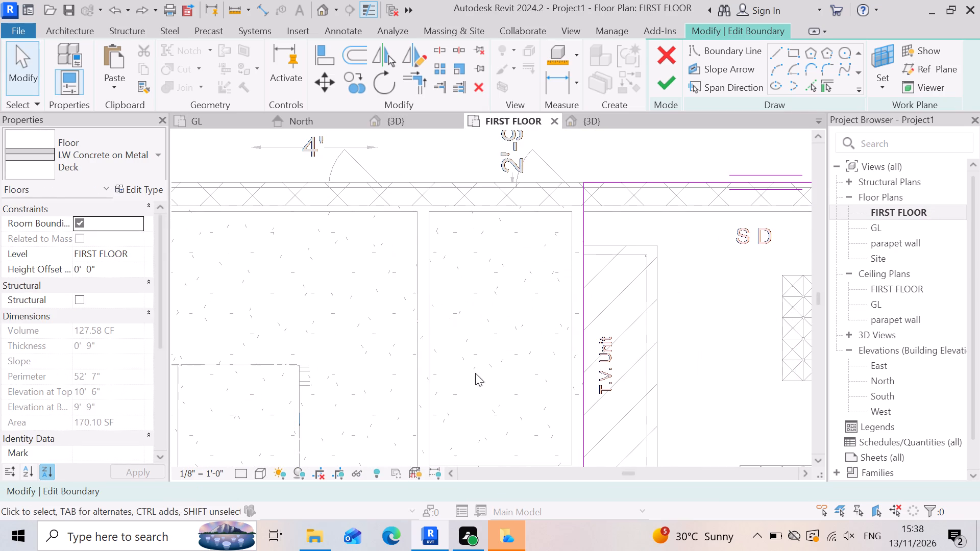
scroll(471, 352, "down", 5)
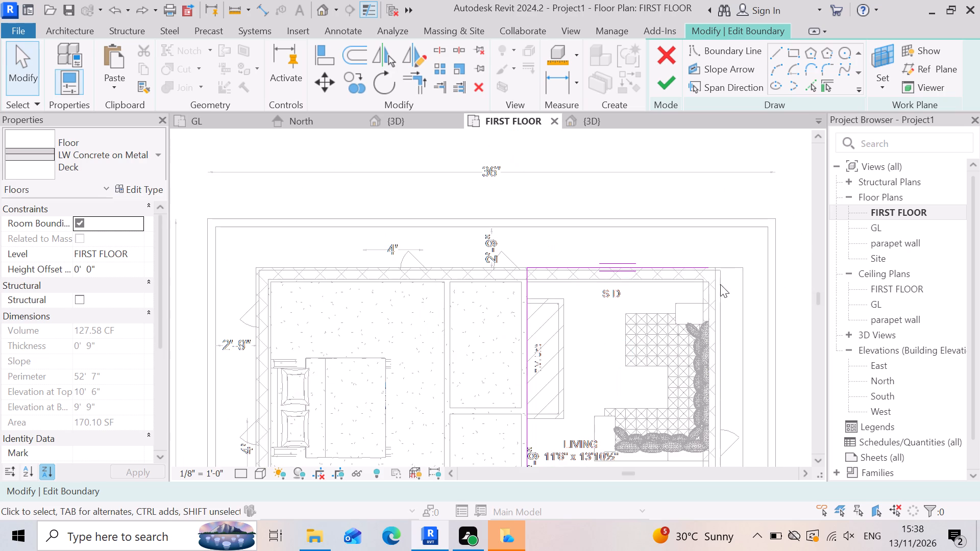
scroll(722, 283, "up", 3)
scroll(722, 325, "up", 8)
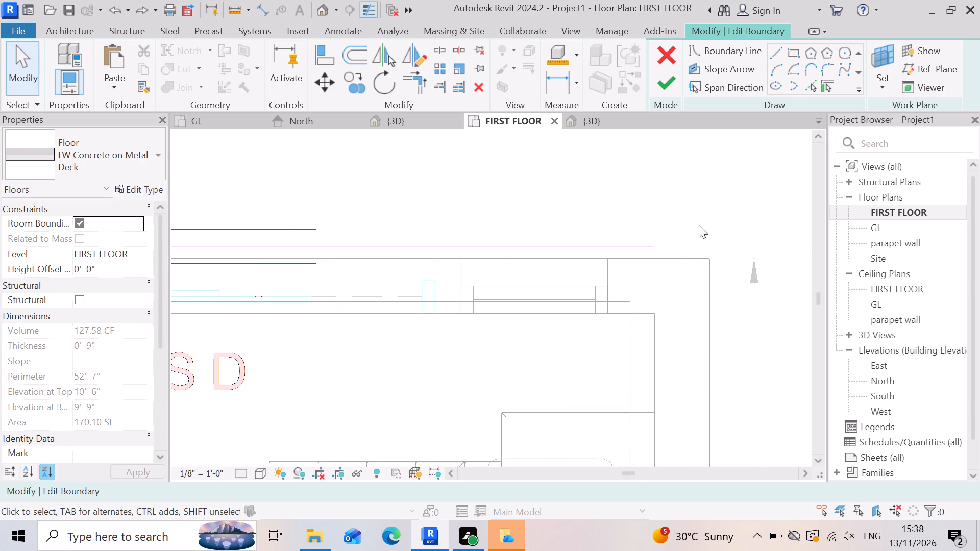
scroll(648, 246, "up", 3)
scroll(717, 265, "up", 3)
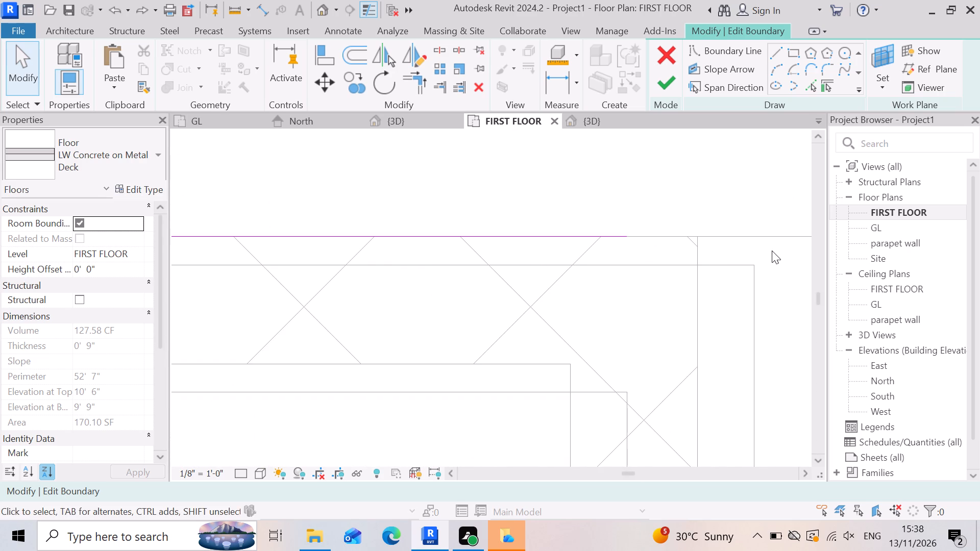
scroll(773, 251, "down", 7)
scroll(719, 179, "down", 4)
scroll(470, 194, "up", 2)
scroll(539, 245, "down", 7)
scroll(629, 206, "down", 3)
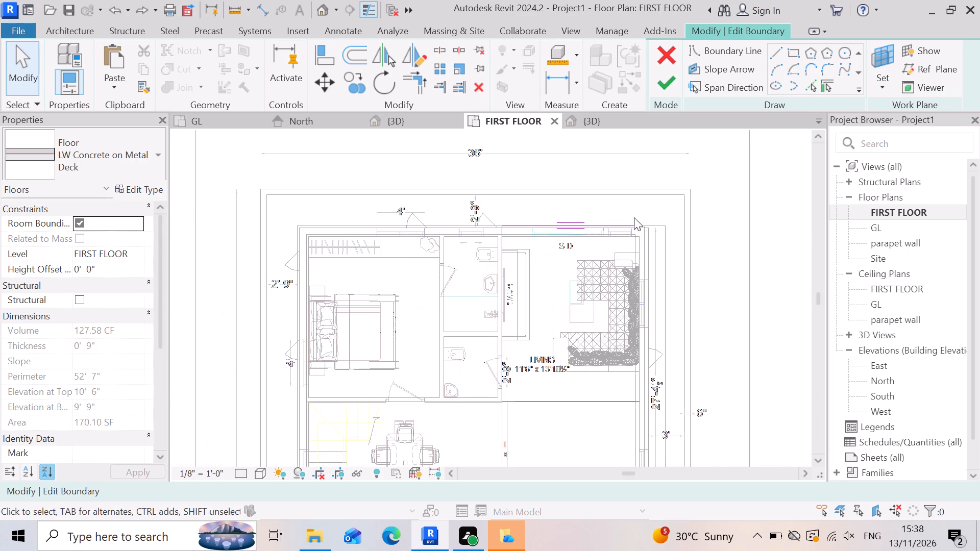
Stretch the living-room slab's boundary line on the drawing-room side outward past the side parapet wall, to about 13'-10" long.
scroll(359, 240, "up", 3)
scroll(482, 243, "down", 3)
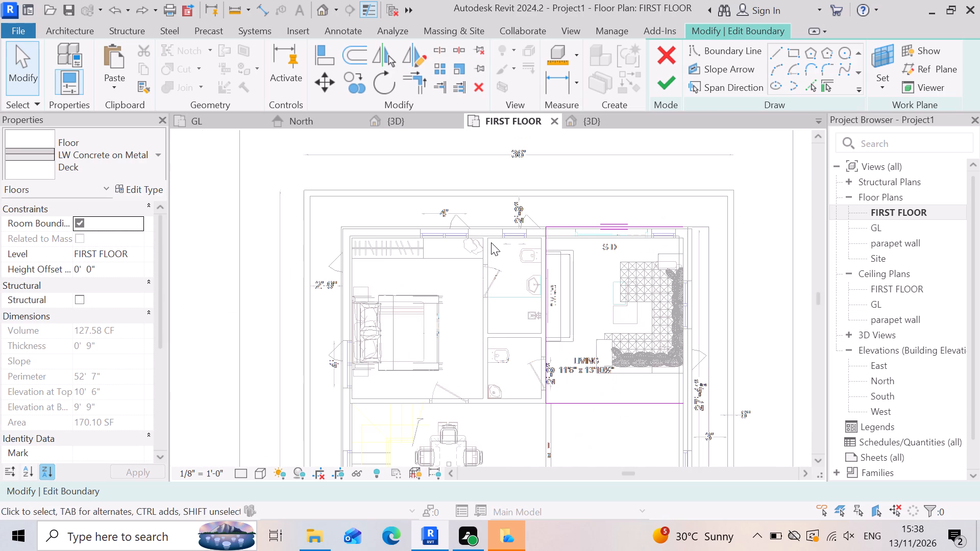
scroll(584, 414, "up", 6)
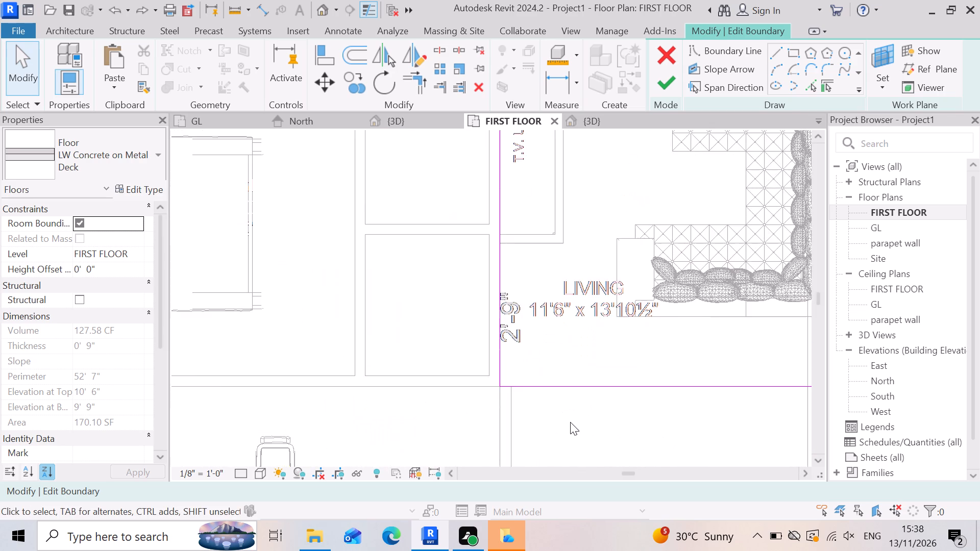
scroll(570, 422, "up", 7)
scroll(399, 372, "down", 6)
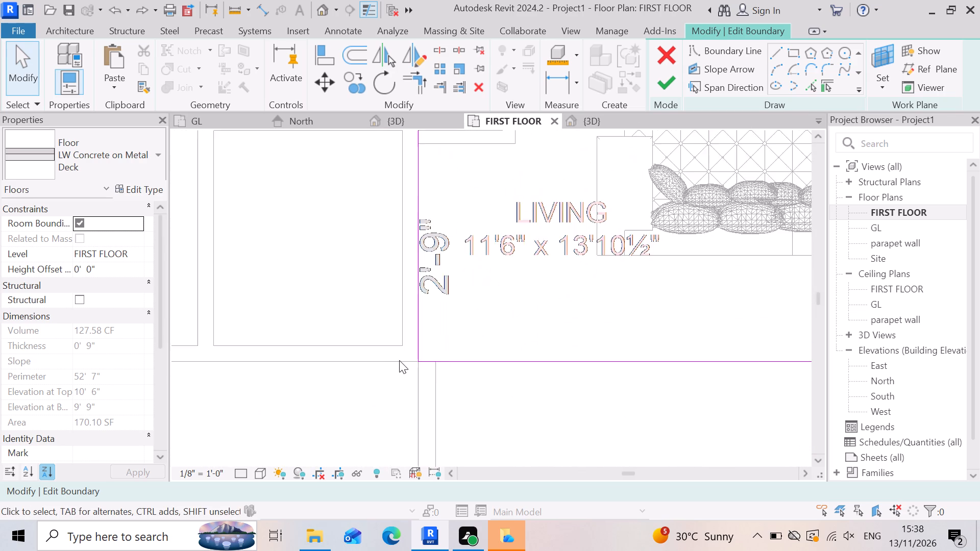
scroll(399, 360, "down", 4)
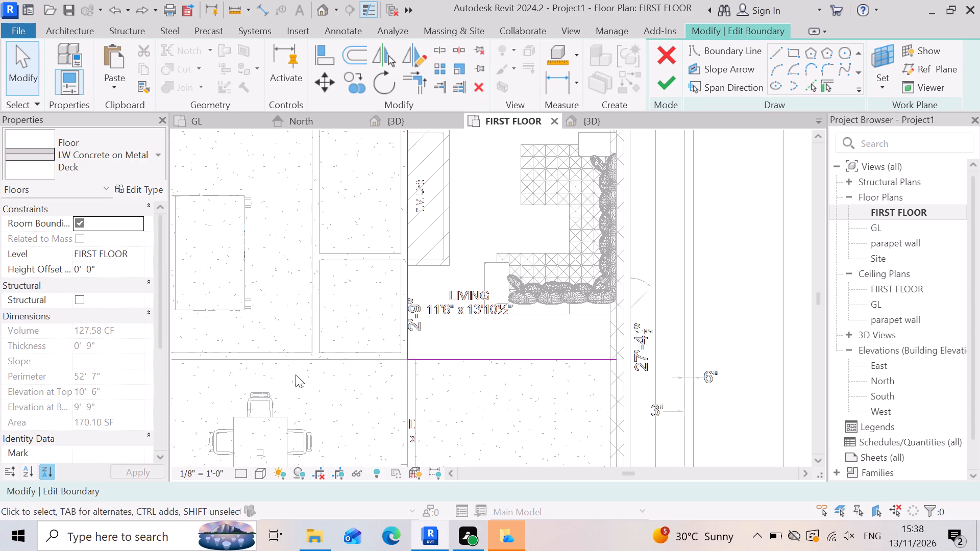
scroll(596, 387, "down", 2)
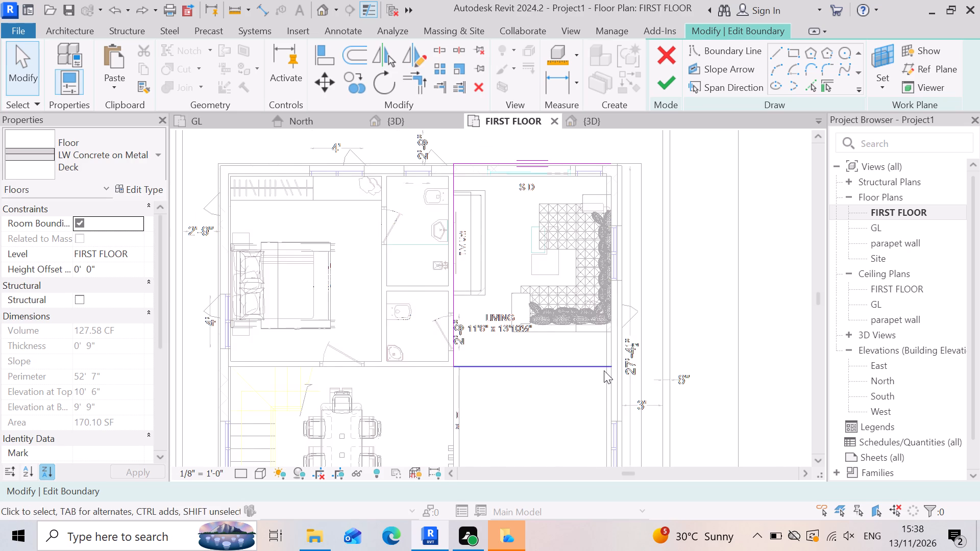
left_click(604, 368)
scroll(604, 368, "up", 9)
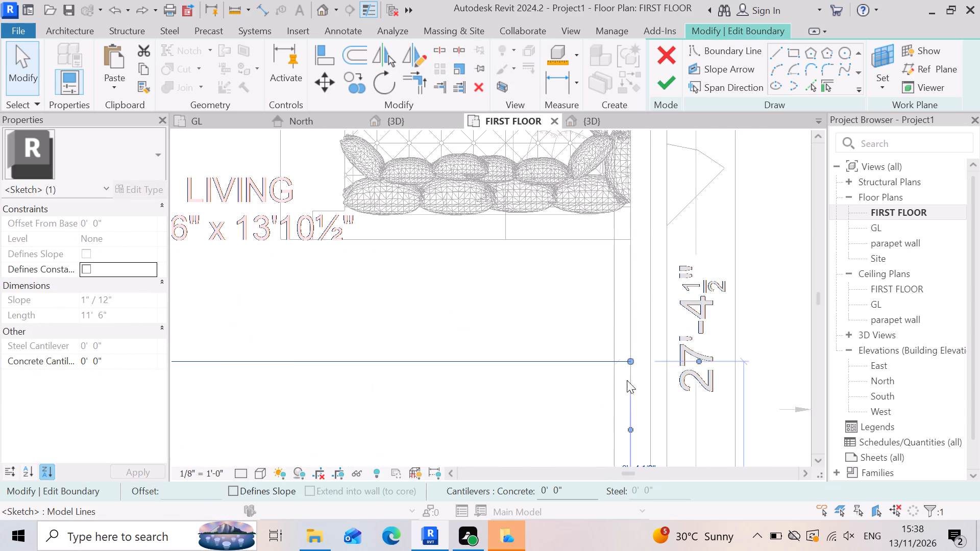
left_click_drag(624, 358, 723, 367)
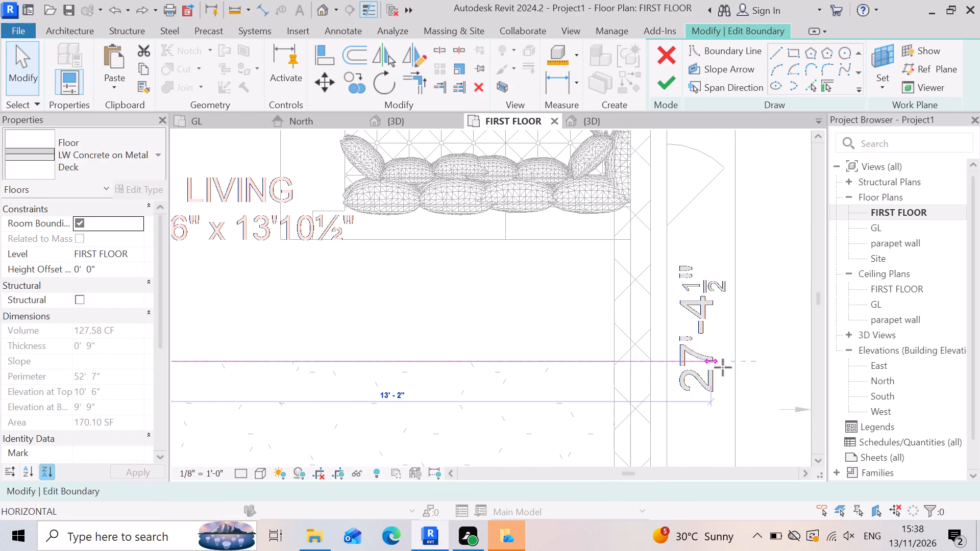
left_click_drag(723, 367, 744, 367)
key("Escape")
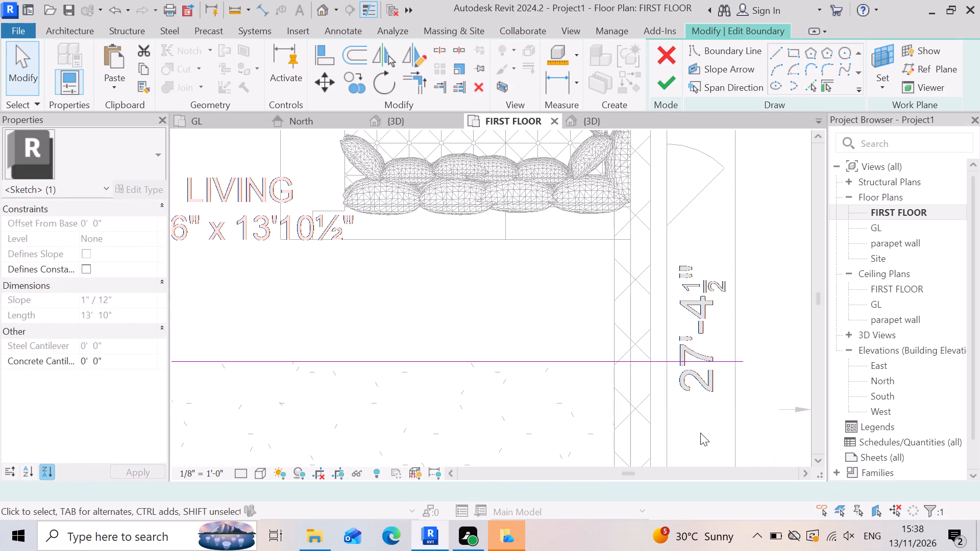
Stretch the slab's boundary line along the SD wall to 12'-3", ending at the side parapet wall's outer face.
scroll(700, 433, "down", 8)
scroll(650, 157, "up", 5)
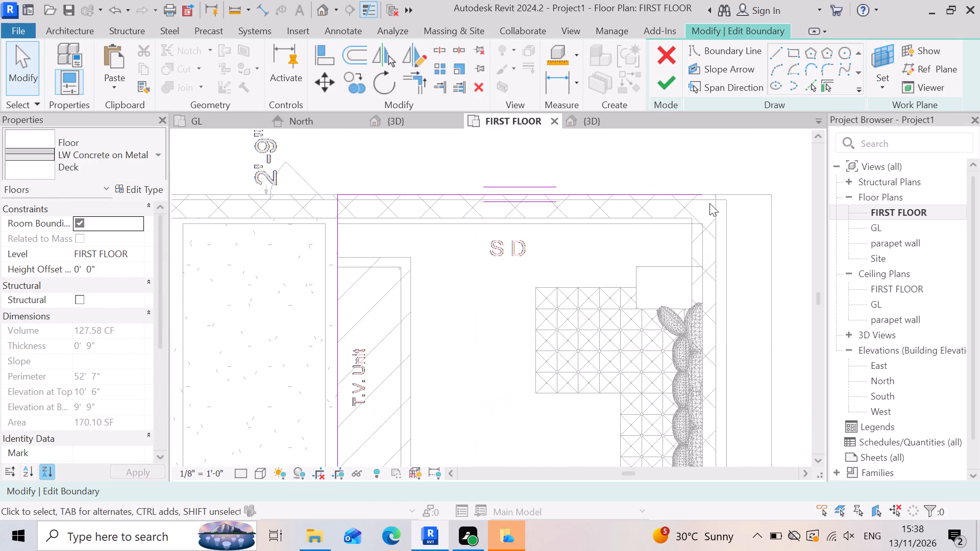
left_click(696, 189)
scroll(713, 198, "up", 3)
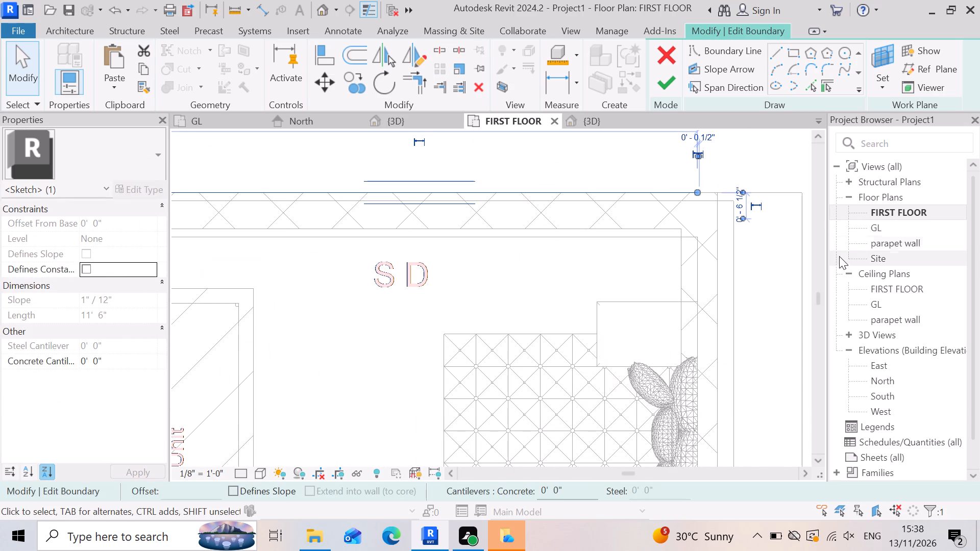
scroll(693, 201, "up", 4)
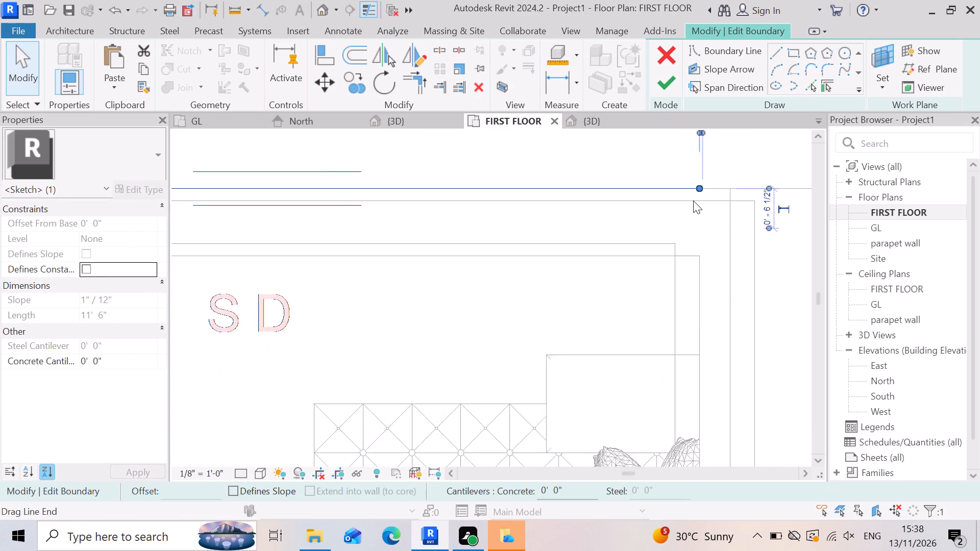
left_click_drag(699, 185, 710, 184)
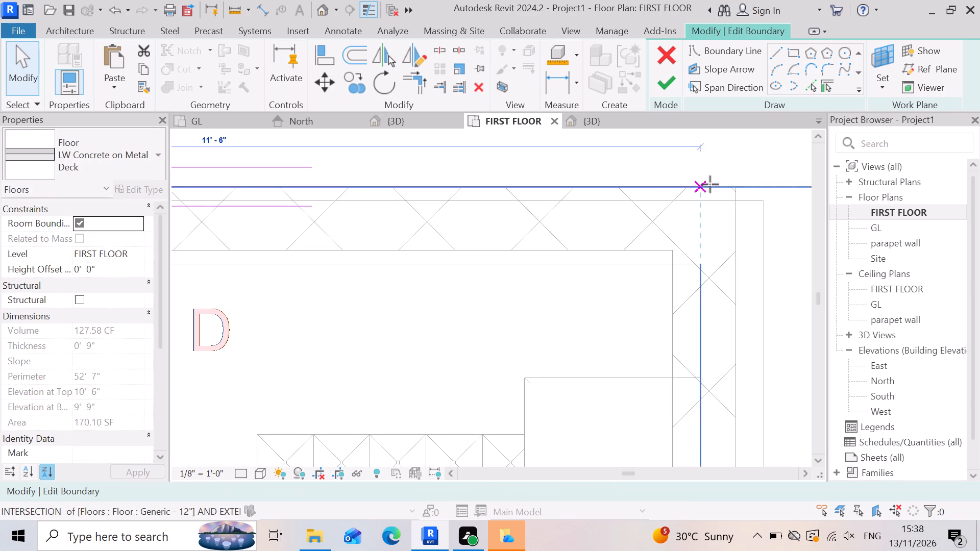
left_click_drag(710, 184, 762, 188)
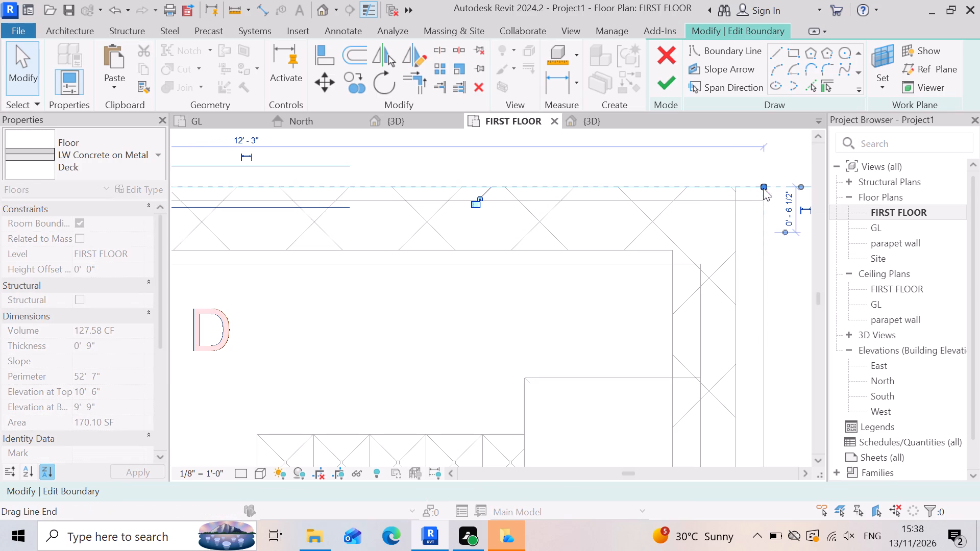
key("Escape")
Pull the end of the slab's drawing-room-side boundary line back to the side parapet wall's outer face.
scroll(681, 207, "down", 8)
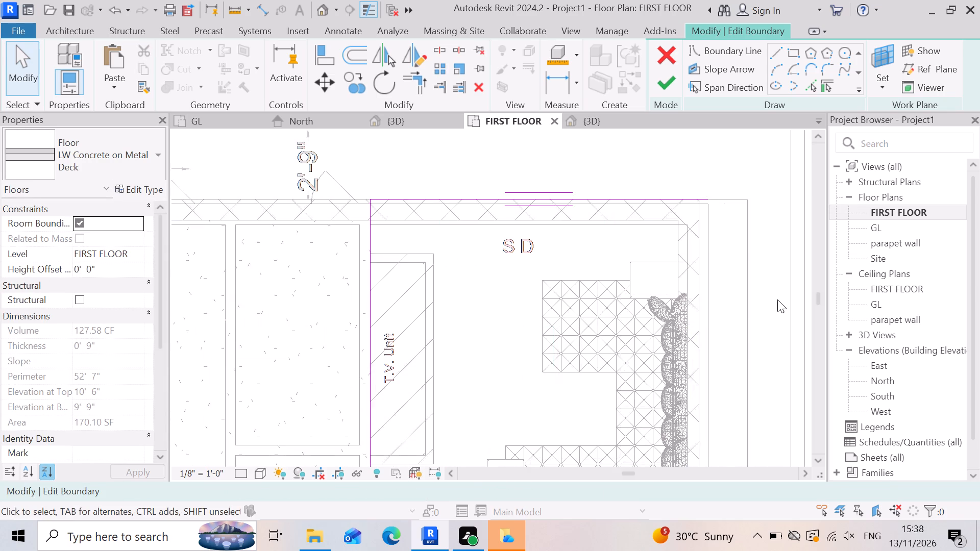
scroll(776, 297, "down", 4)
scroll(716, 362, "up", 1)
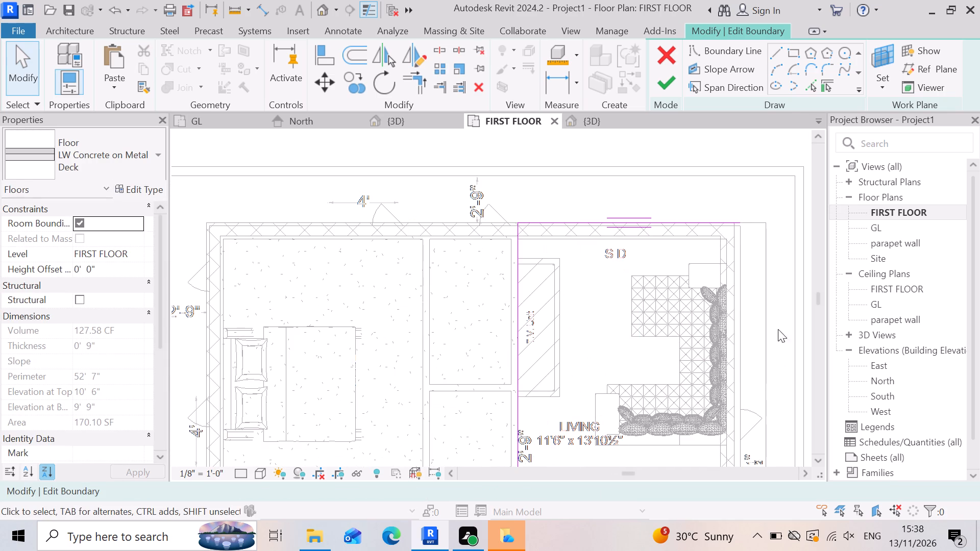
scroll(746, 292, "up", 5)
scroll(611, 293, "down", 9)
scroll(648, 437, "up", 2)
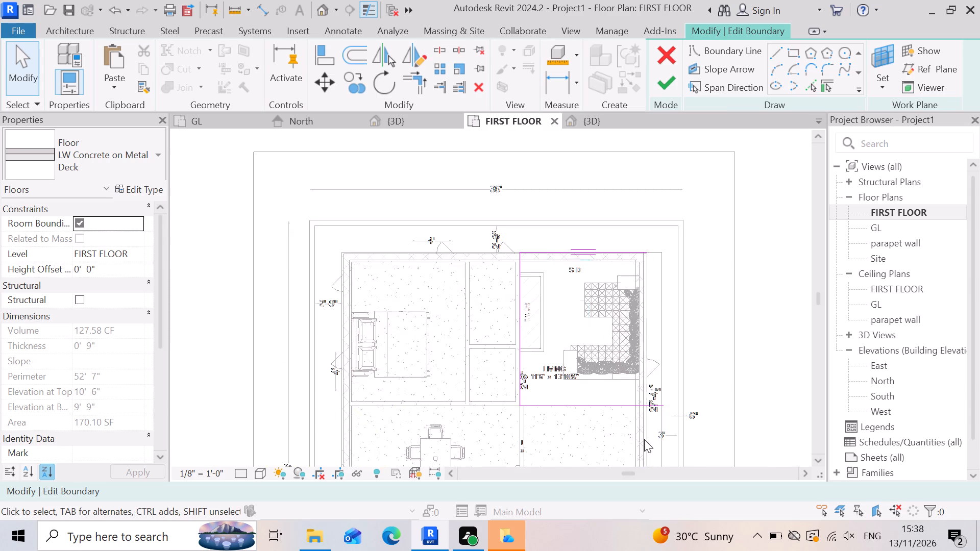
scroll(644, 439, "up", 6)
scroll(657, 380, "down", 3)
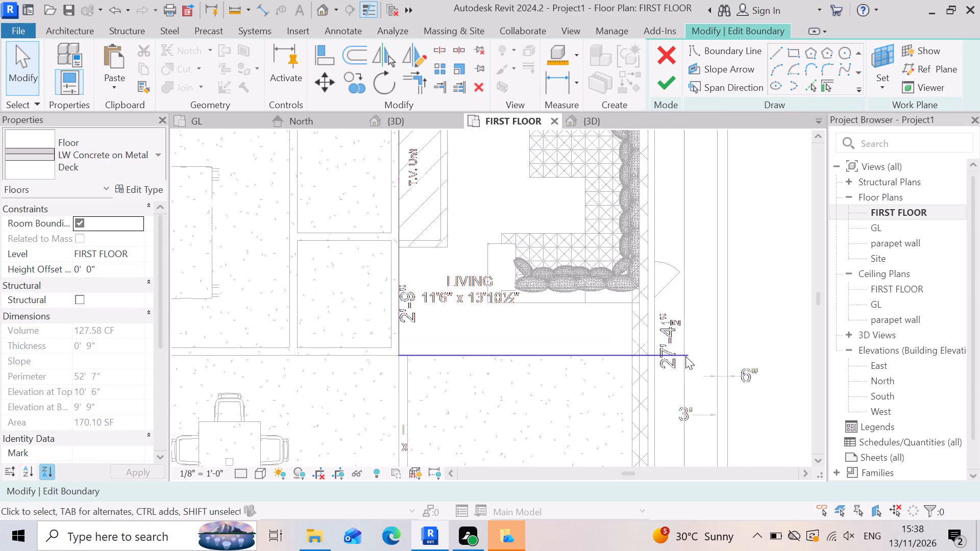
left_click(685, 356)
scroll(677, 356, "up", 6)
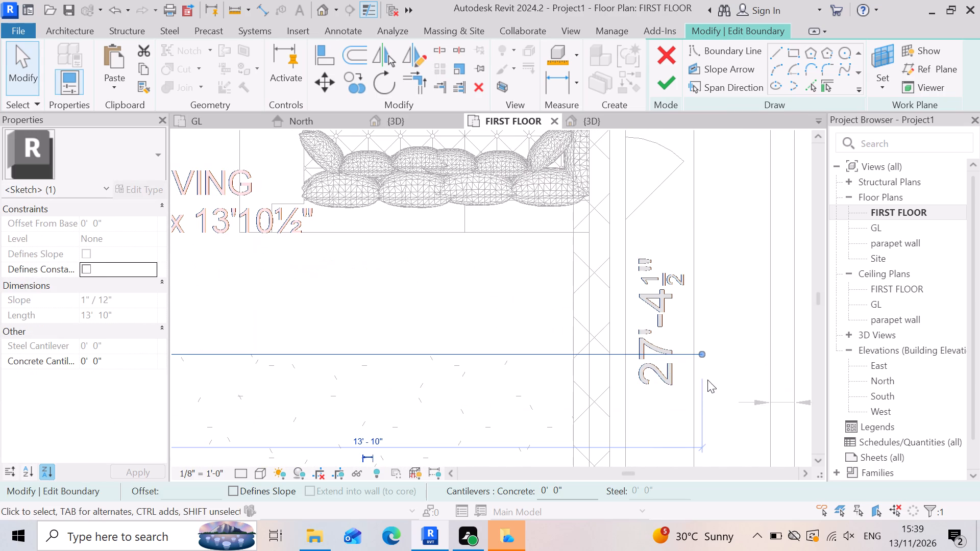
left_click_drag(703, 357, 670, 357)
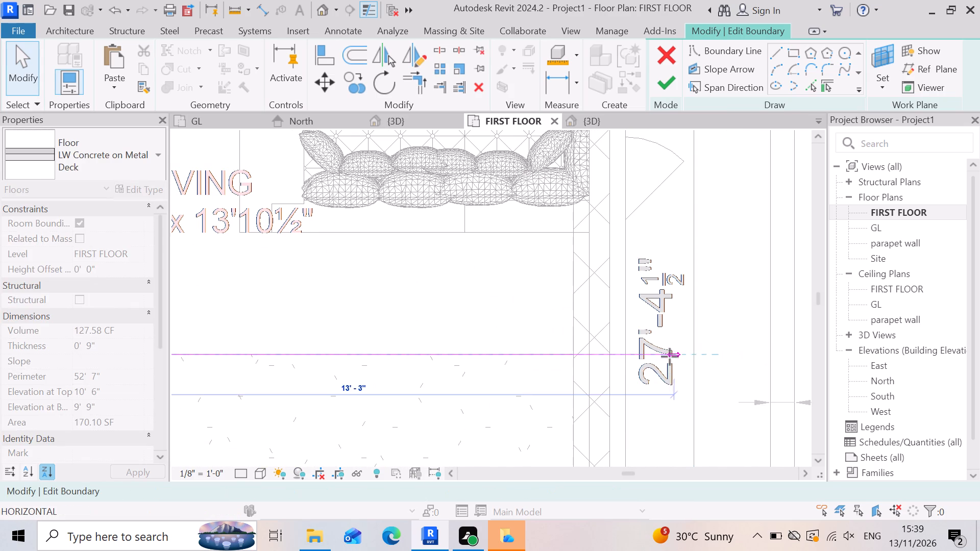
left_click_drag(670, 357, 627, 358)
key("Escape")
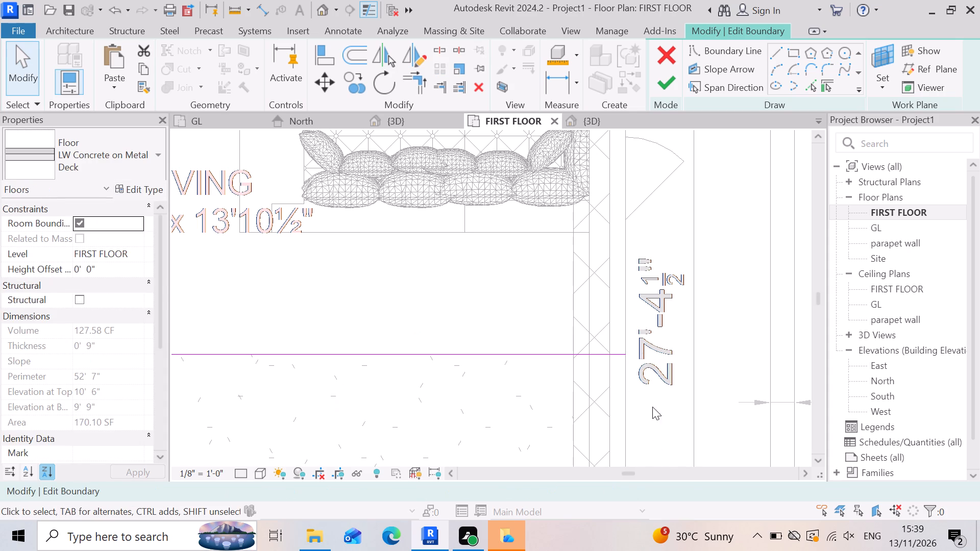
Draw a straight boundary line along the side parapet wall's outer face, connecting the open ends of the two stretched lines.
left_click(771, 56)
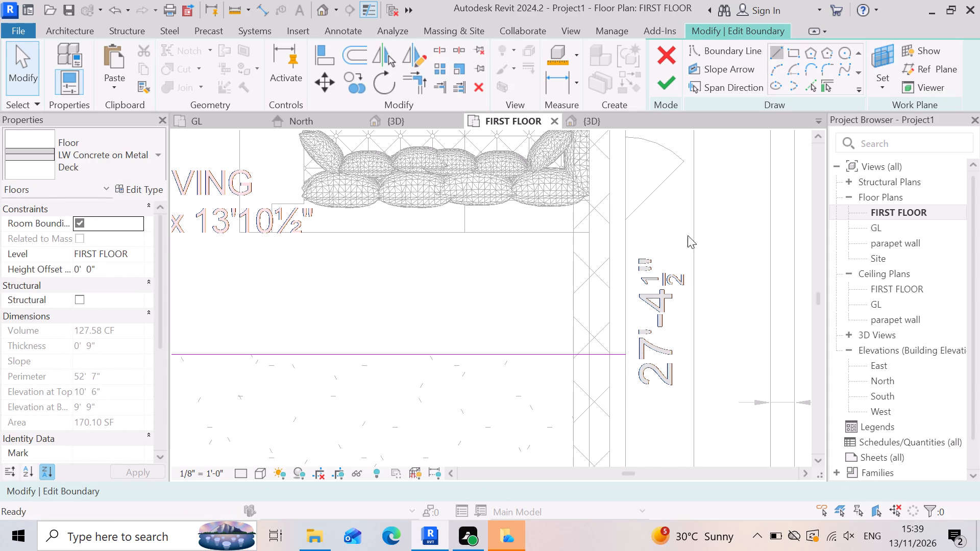
left_click(627, 359)
scroll(628, 404, "down", 8)
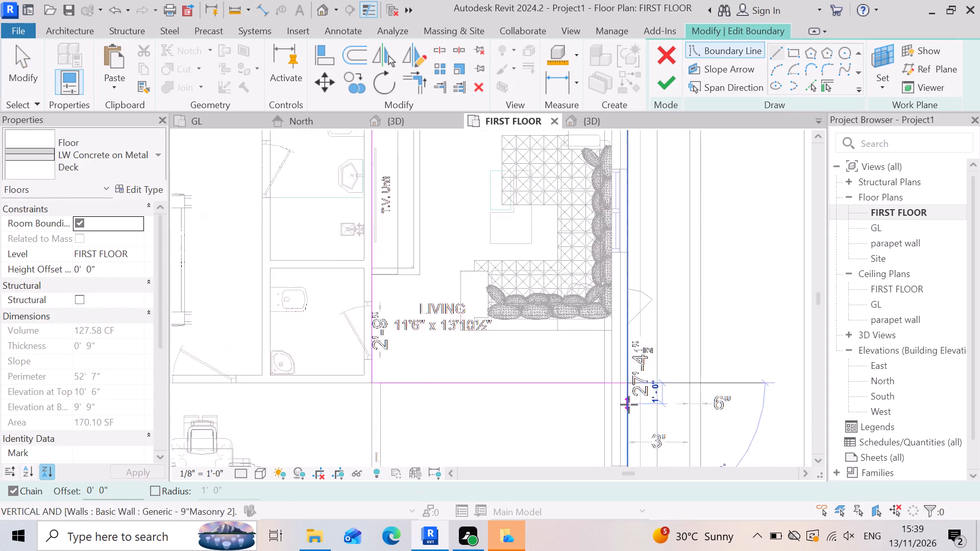
scroll(629, 405, "down", 6)
scroll(629, 298, "up", 6)
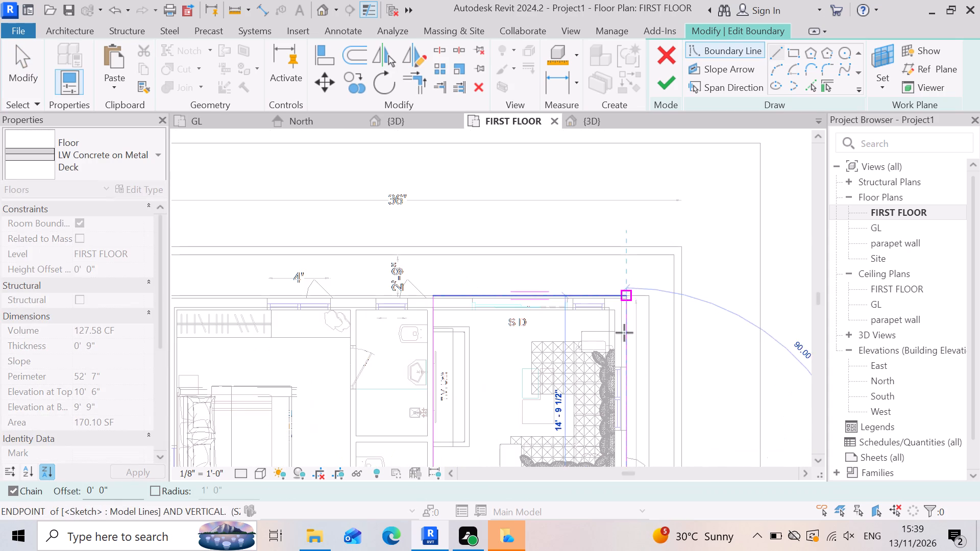
scroll(617, 342, "up", 3)
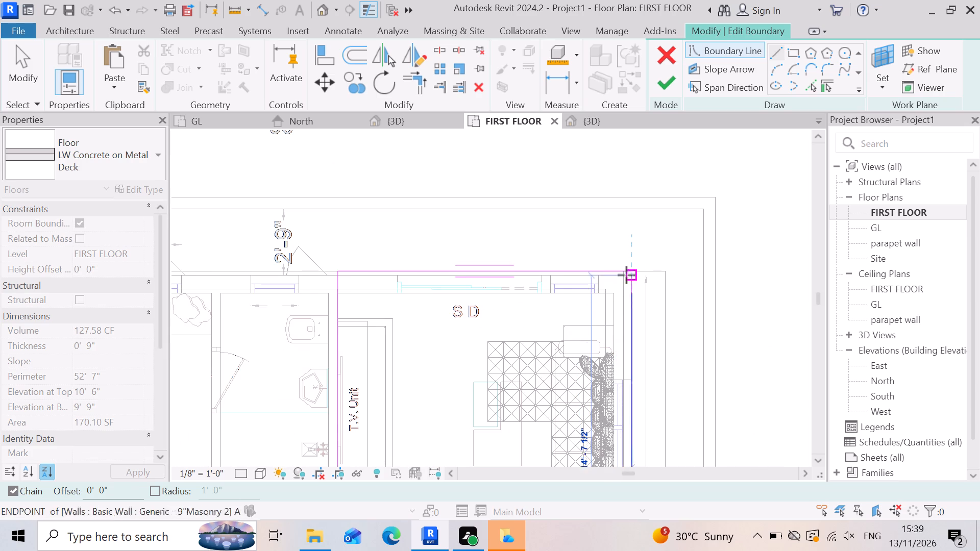
left_click(627, 271)
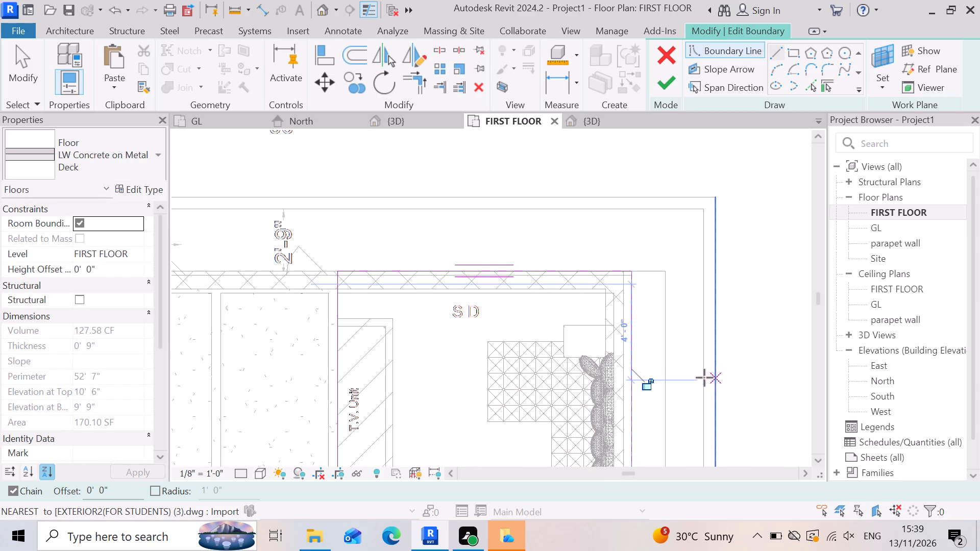
key("Escape")
scroll(659, 277, "up", 5)
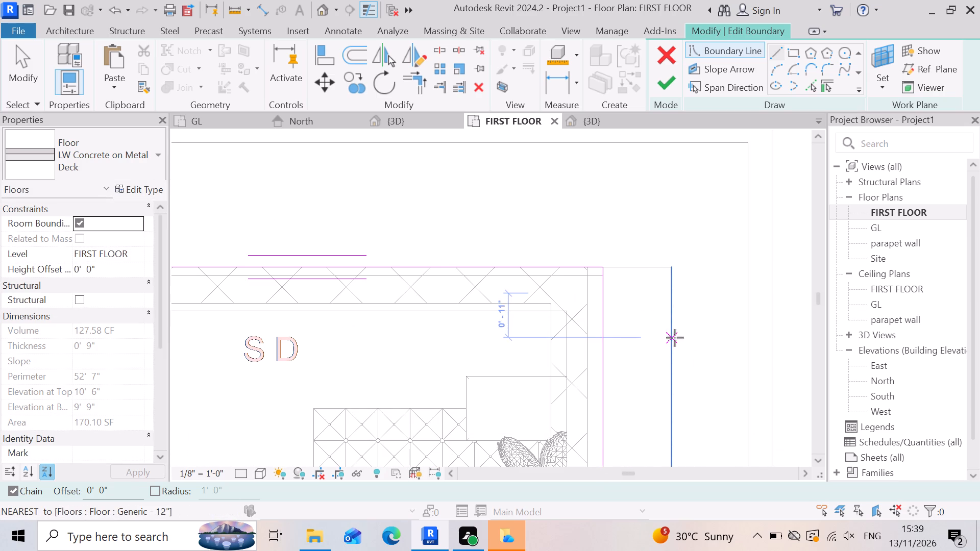
key("Escape")
Trim the boundary line along the SD wall and the new side line to a corner.
left_click(575, 261)
key("Escape")
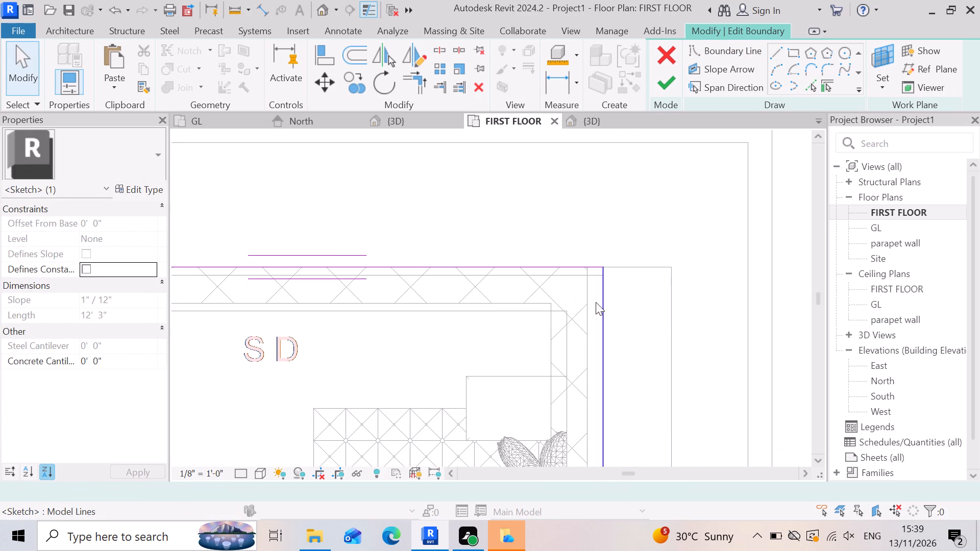
left_click(421, 86)
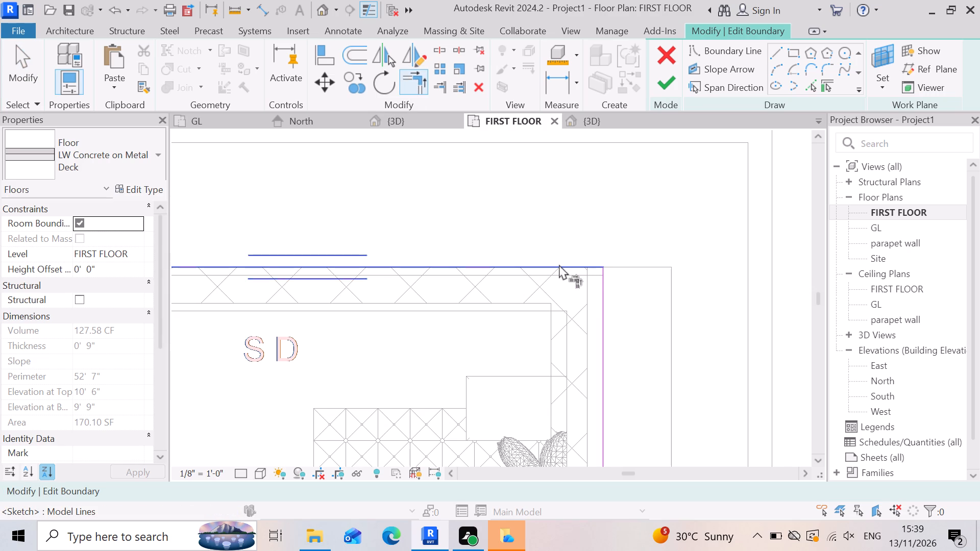
left_click(559, 264)
left_click(603, 331)
left_click(603, 331)
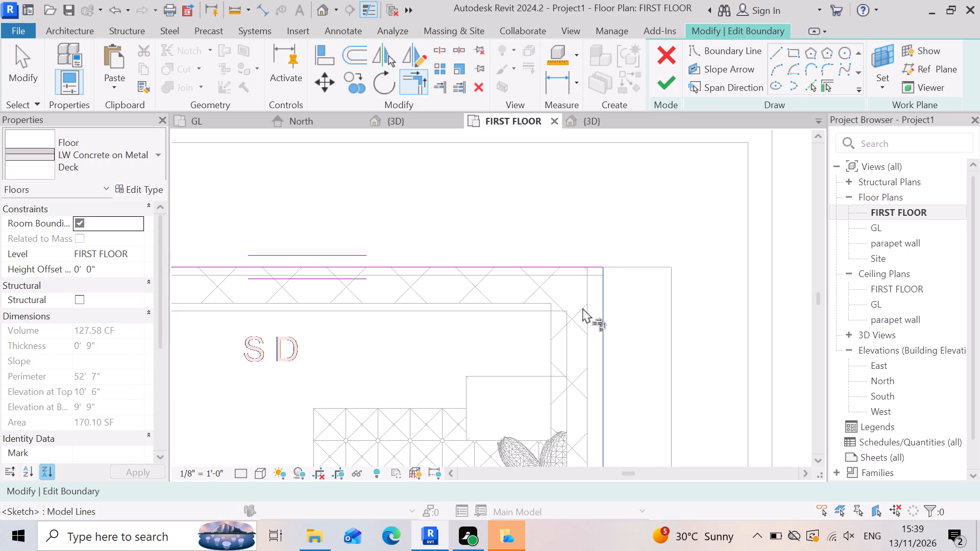
scroll(591, 237, "down", 7)
key("Escape")
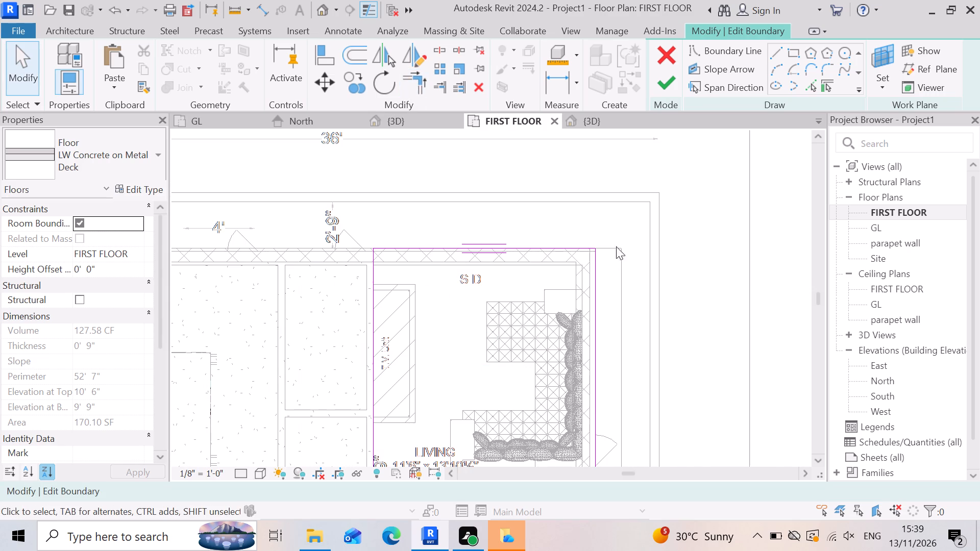
Trim the slab's inner boundary line beside the T.V. unit and the drawing-room-side line to a corner.
scroll(558, 303, "up", 3)
scroll(611, 250, "down", 9)
scroll(596, 395, "up", 2)
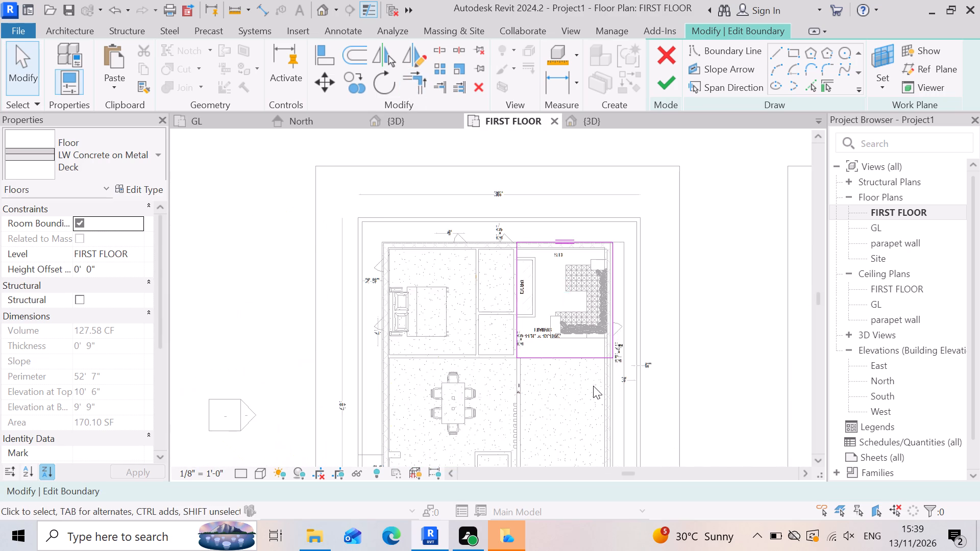
scroll(593, 386, "up", 1)
scroll(466, 347, "up", 3)
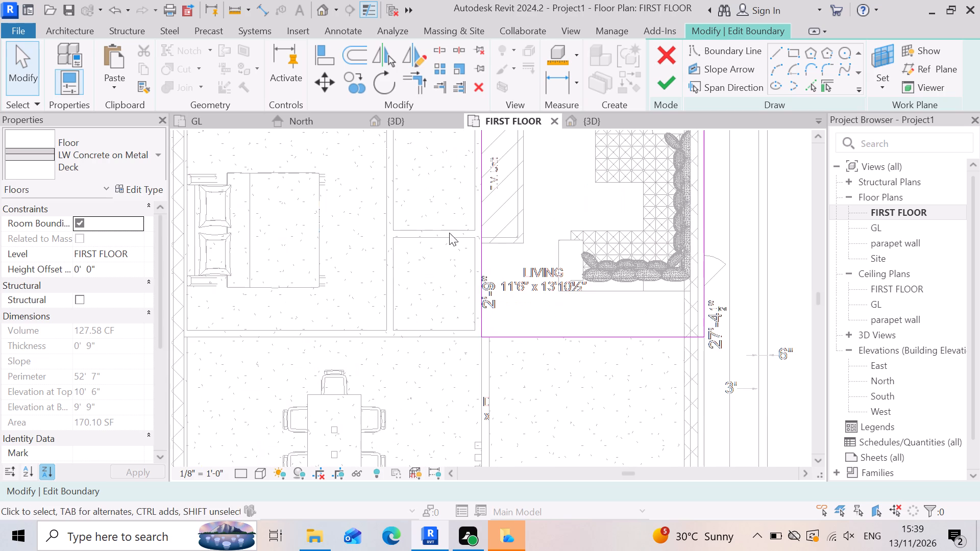
left_click(415, 80)
left_click(483, 250)
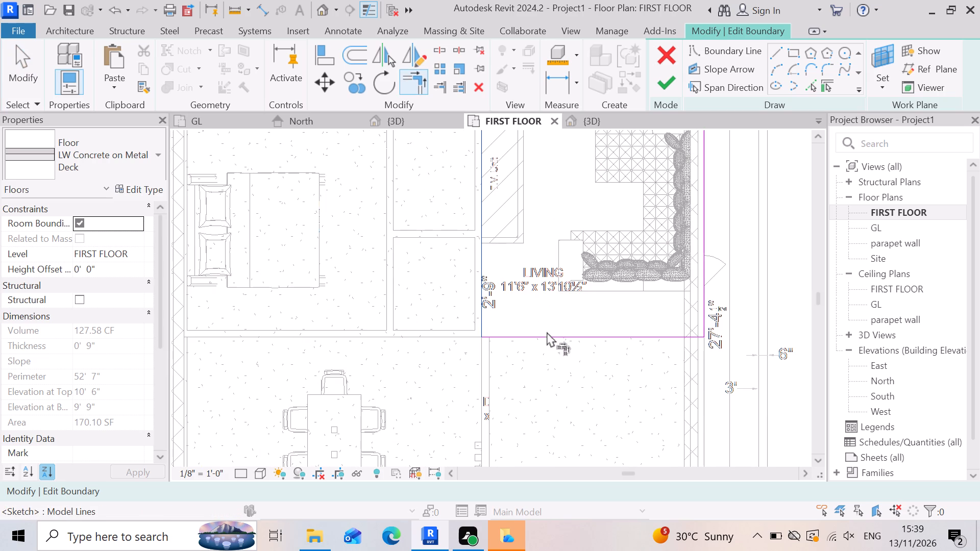
double_click(549, 334)
key("Escape")
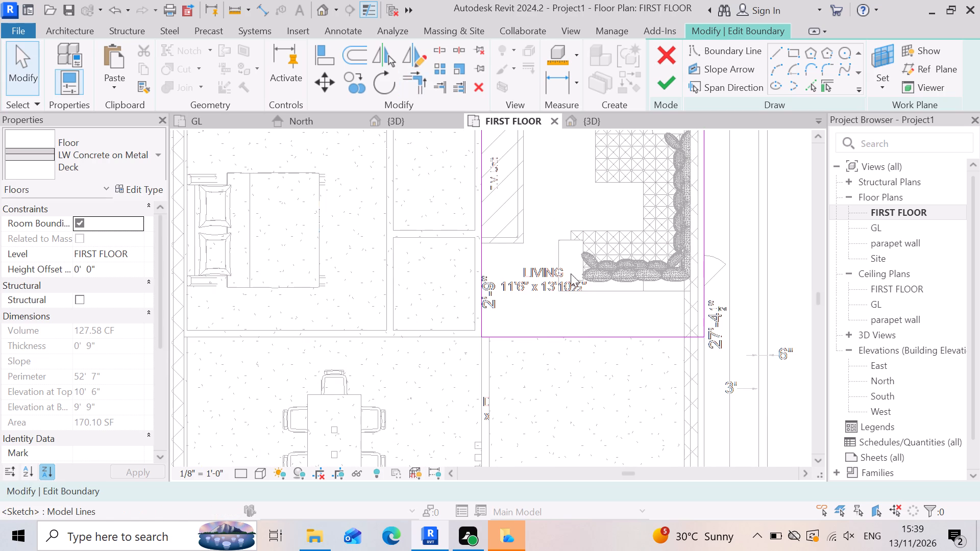
Finish the living-room slab's boundary edit, unjoining the wall and floor elements that cannot stay joined.
left_click(668, 90)
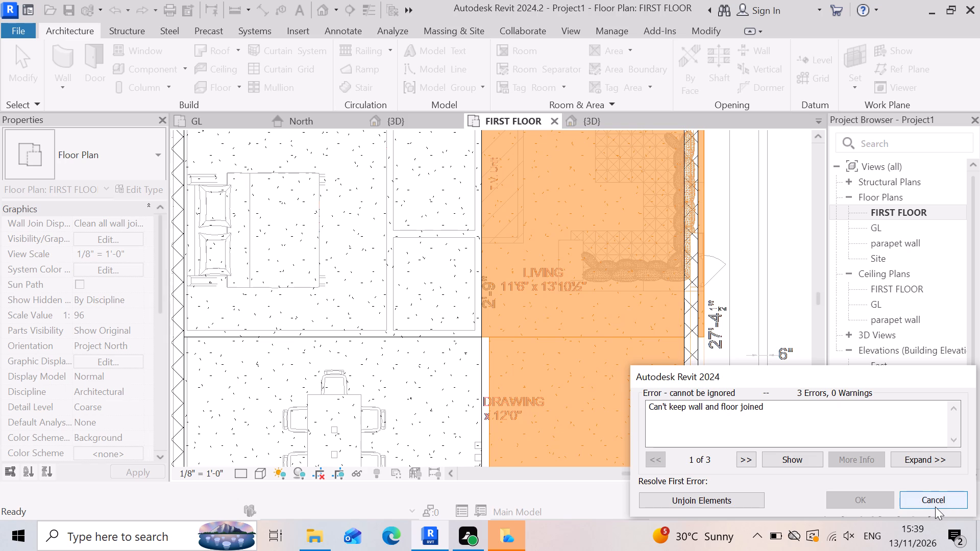
left_click(702, 499)
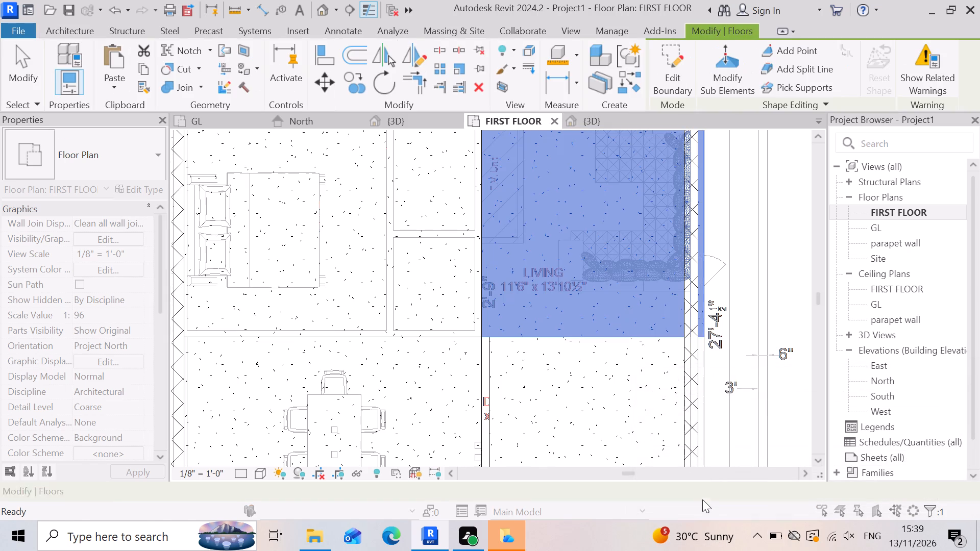
key("Escape")
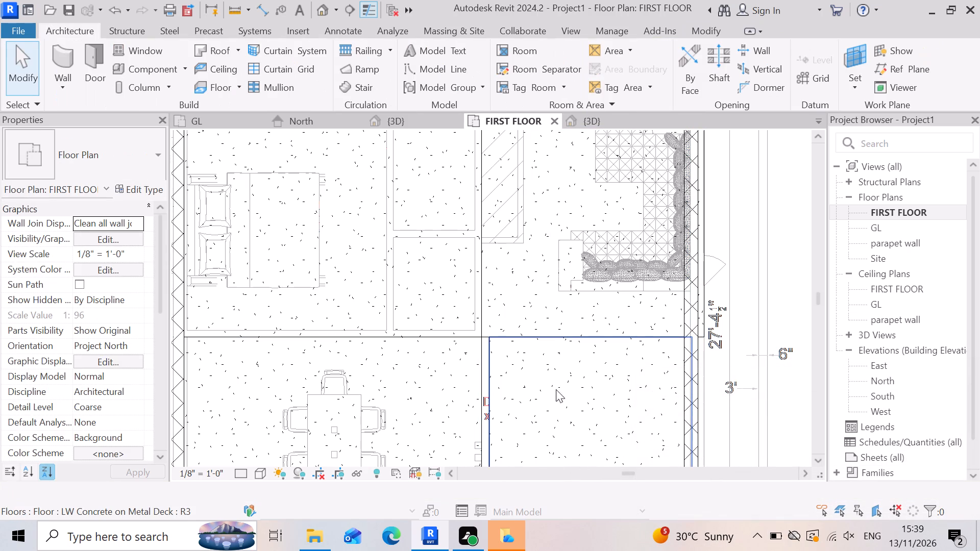
Examine in the 3D view how the first-floor slab edges line up along the side wall.
left_click(410, 117)
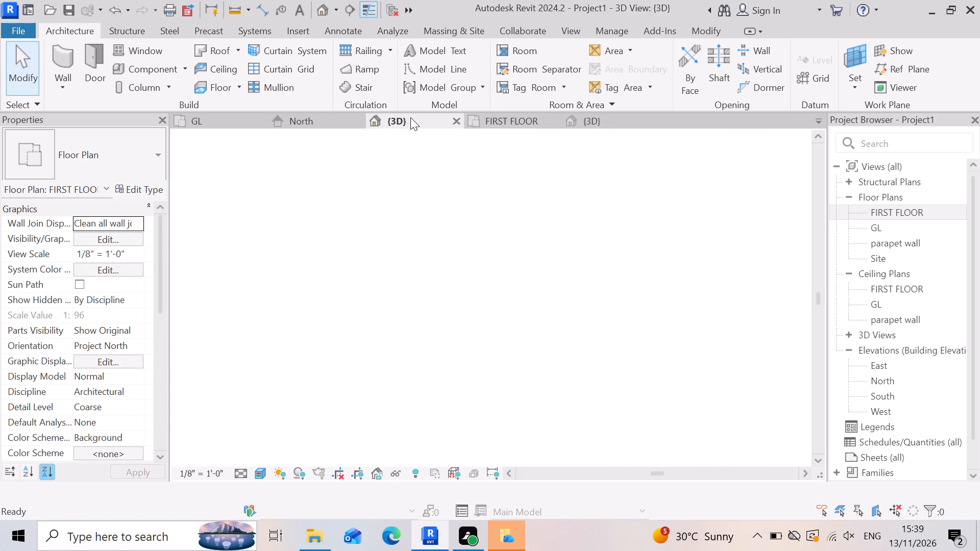
scroll(574, 234, "down", 5)
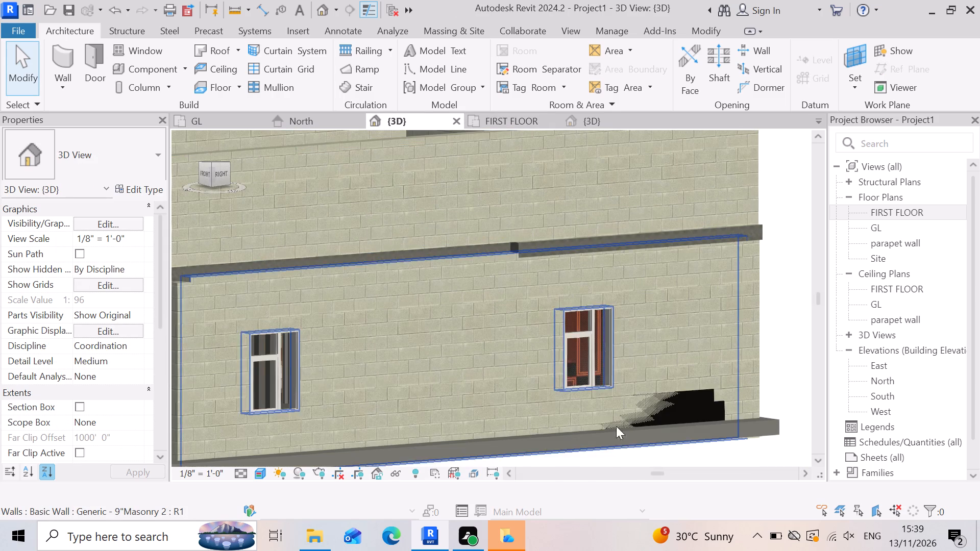
key("Escape")
scroll(693, 273, "up", 4)
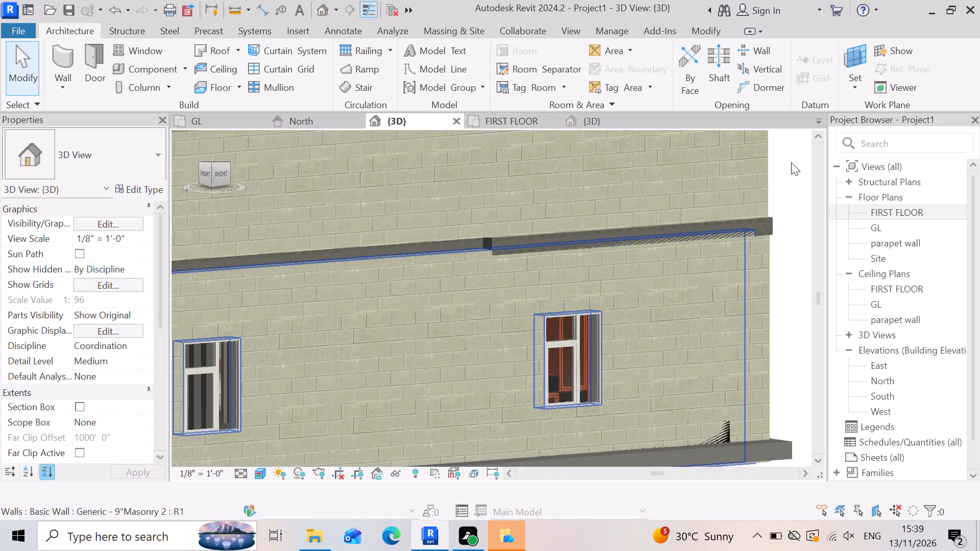
scroll(791, 162, "up", 1)
scroll(787, 232, "up", 2)
scroll(742, 253, "up", 6)
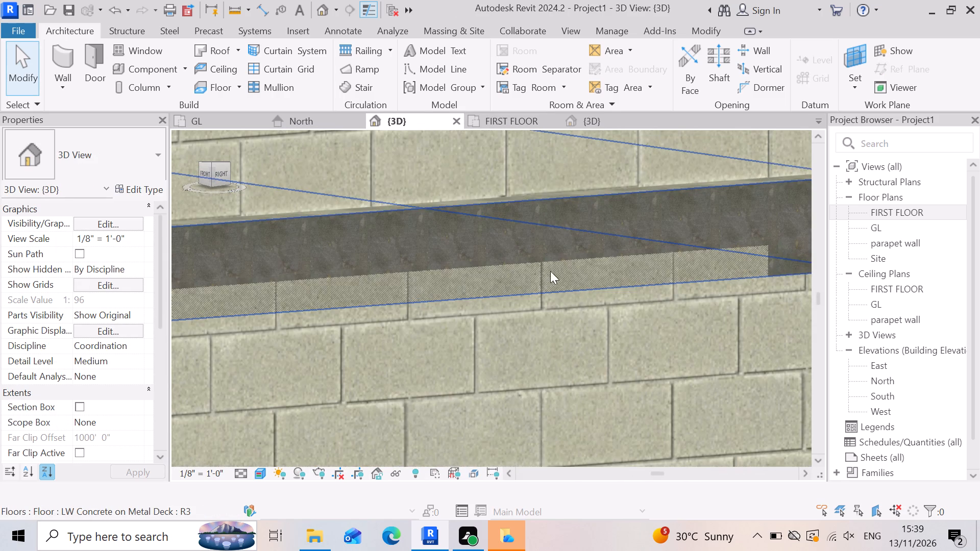
scroll(694, 256, "down", 14)
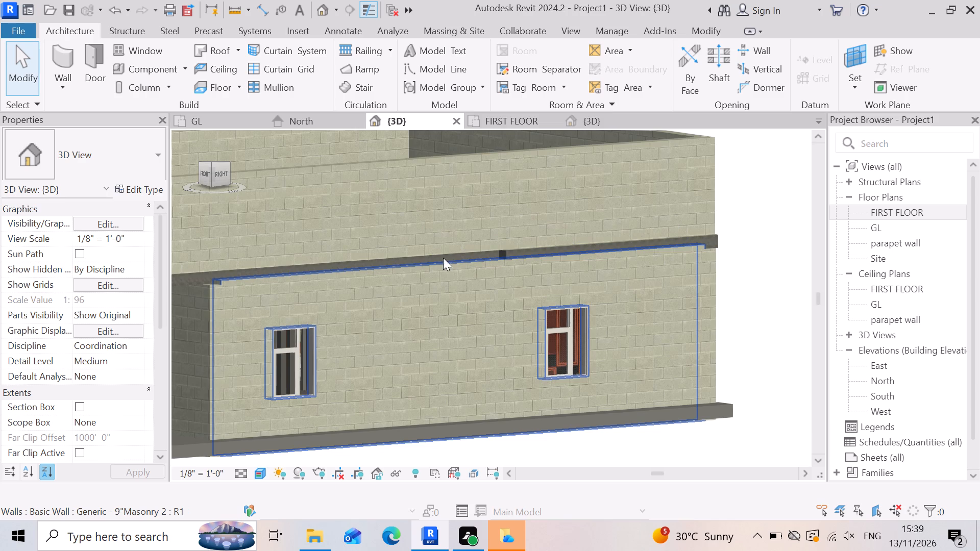
scroll(297, 292, "up", 3)
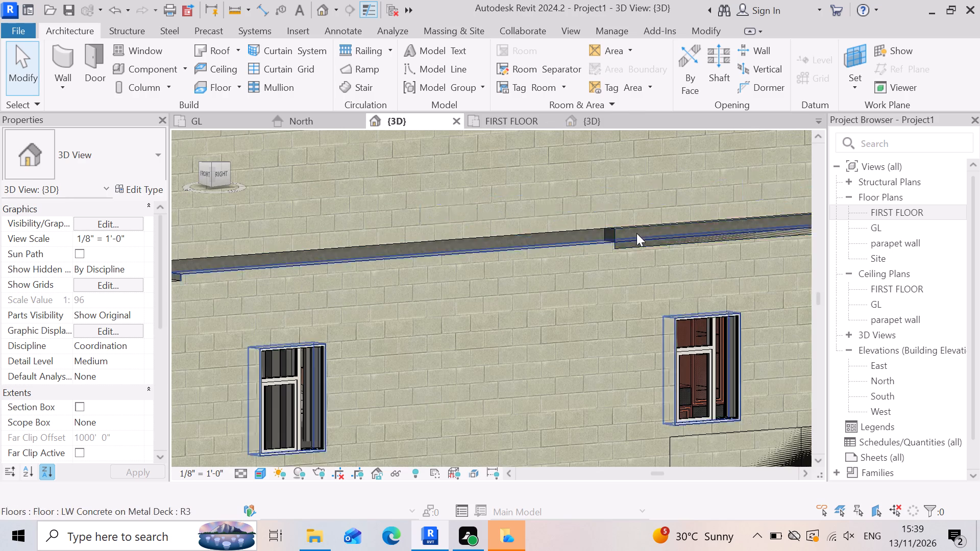
scroll(582, 248, "up", 6)
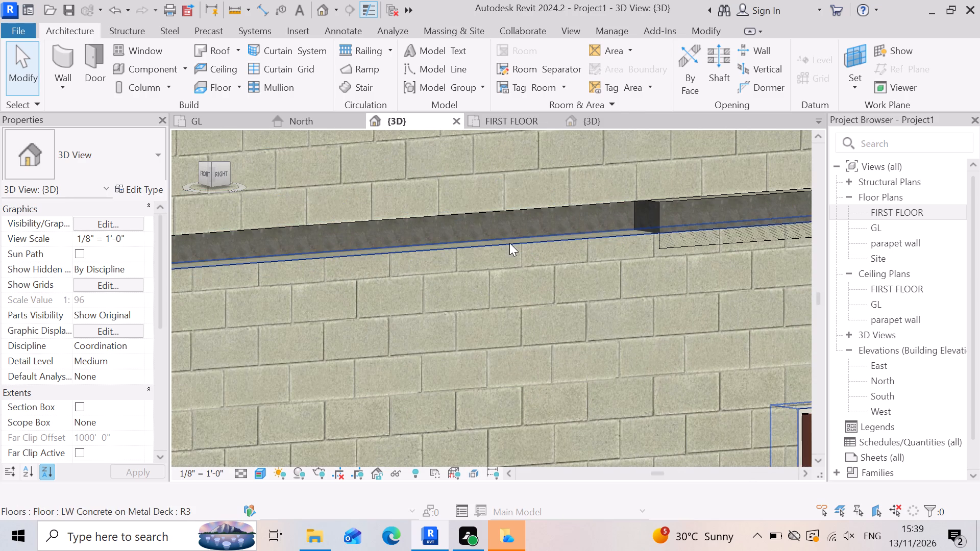
Open the drawing-room and portico slab's boundary for editing and delete its boundary line along the side wall.
left_click(547, 227)
scroll(548, 226, "down", 5)
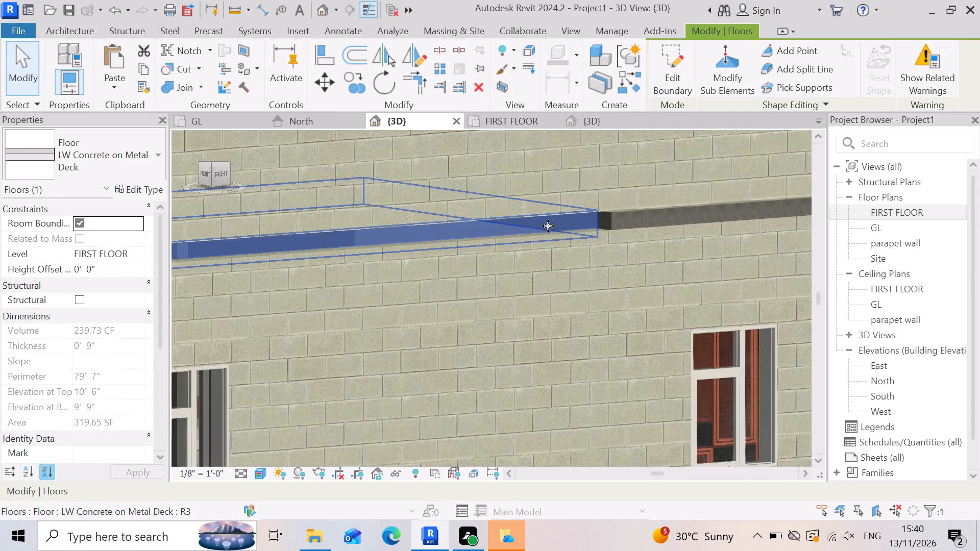
scroll(548, 226, "down", 3)
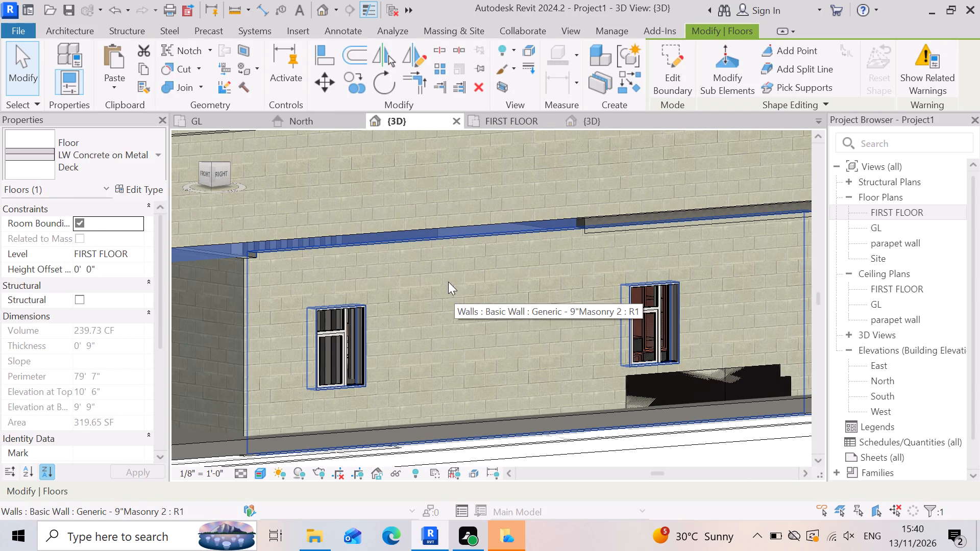
left_click(675, 61)
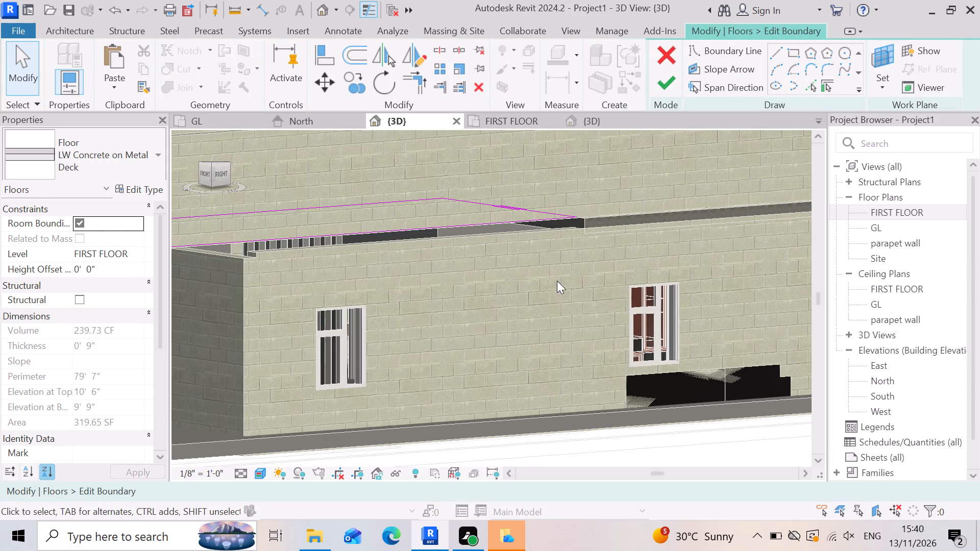
left_click(481, 218)
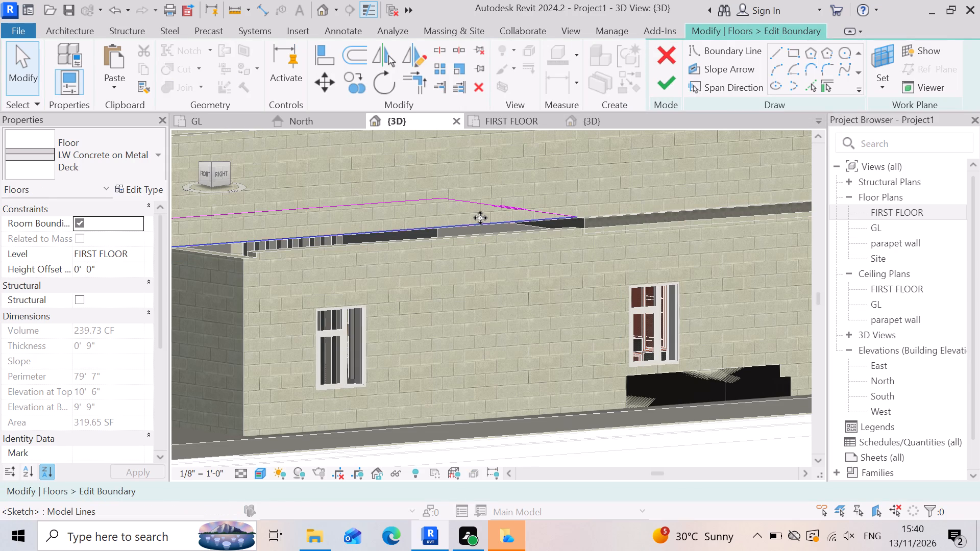
key("Delete")
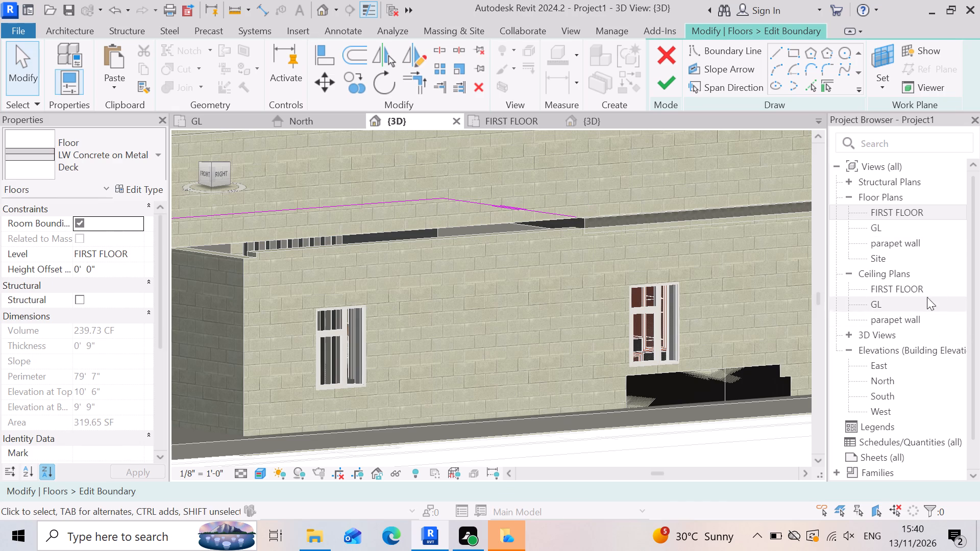
In the FIRST FLOOR plan, stretch the slab's living-room-side boundary line to the living-room slab's outer edge, making it 11' 10" long.
double_click(910, 211)
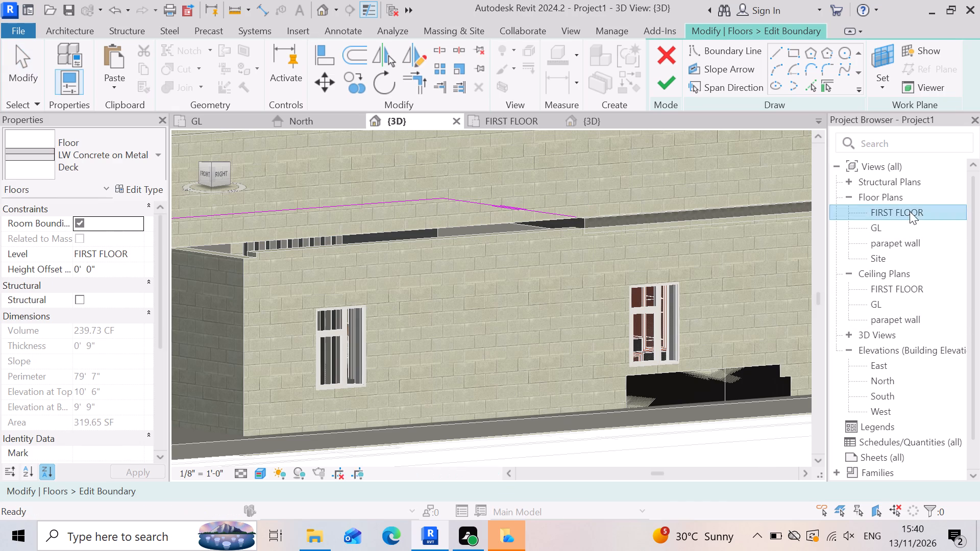
scroll(687, 275, "down", 4)
scroll(717, 322, "up", 6)
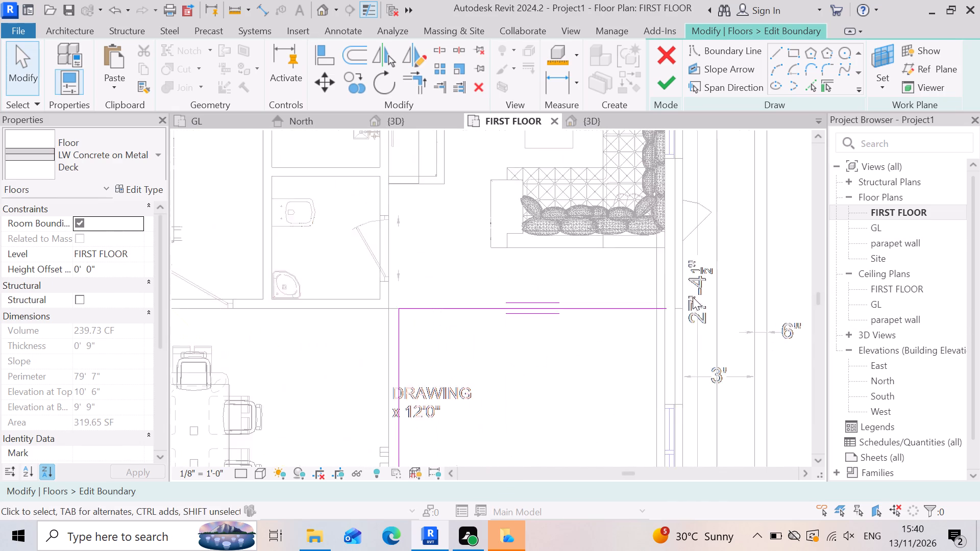
scroll(693, 297, "up", 7)
scroll(622, 333, "down", 7)
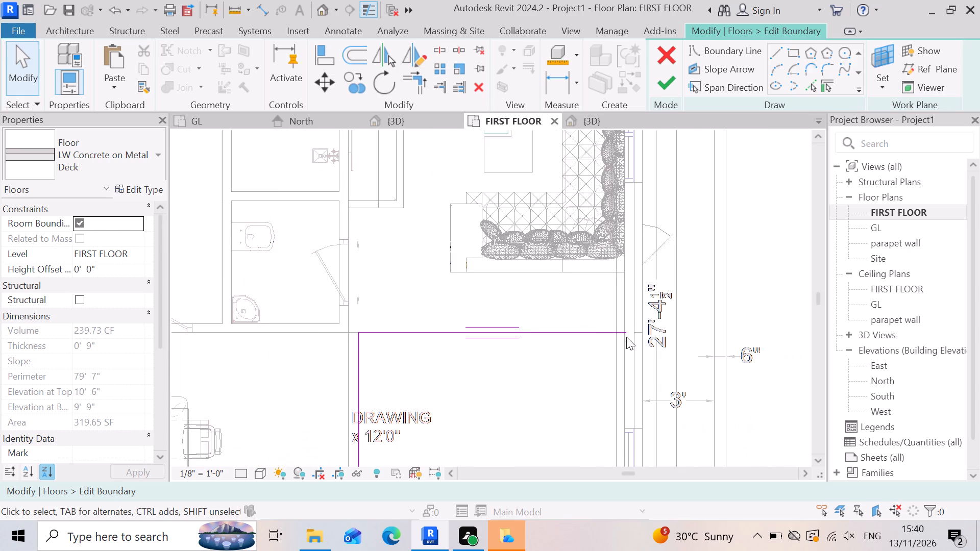
scroll(626, 337, "down", 2)
scroll(624, 340, "up", 8)
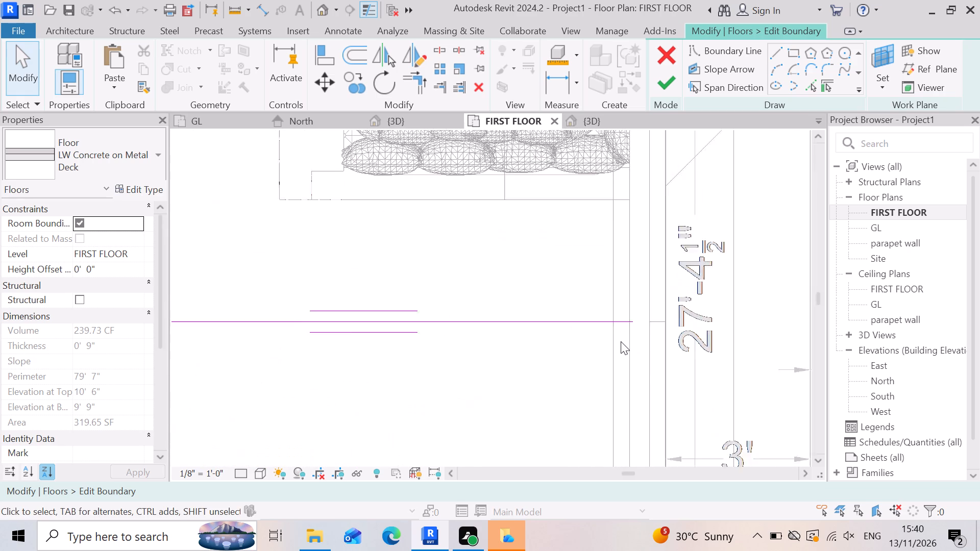
left_click(620, 316)
scroll(618, 324, "up", 6)
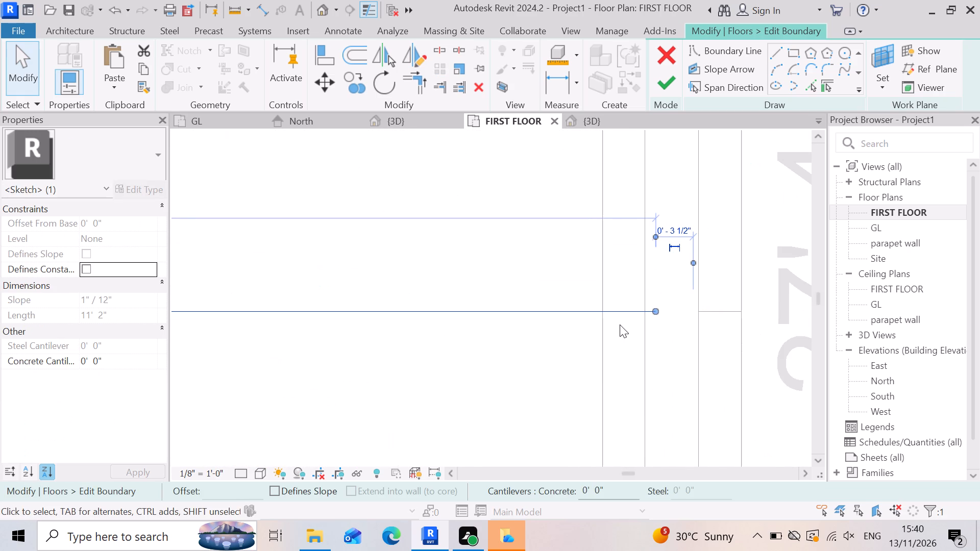
left_click_drag(652, 309, 698, 307)
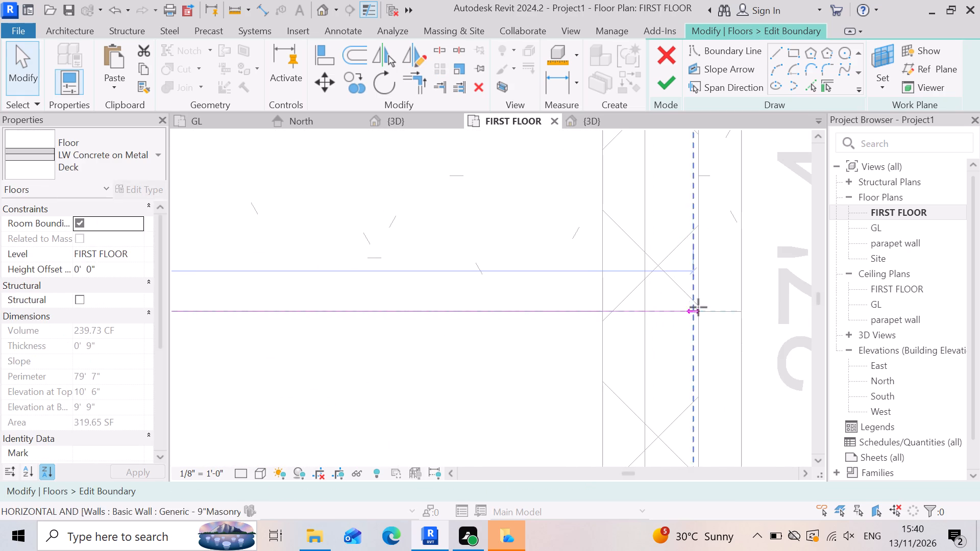
left_click_drag(698, 307, 739, 309)
scroll(673, 278, "down", 2)
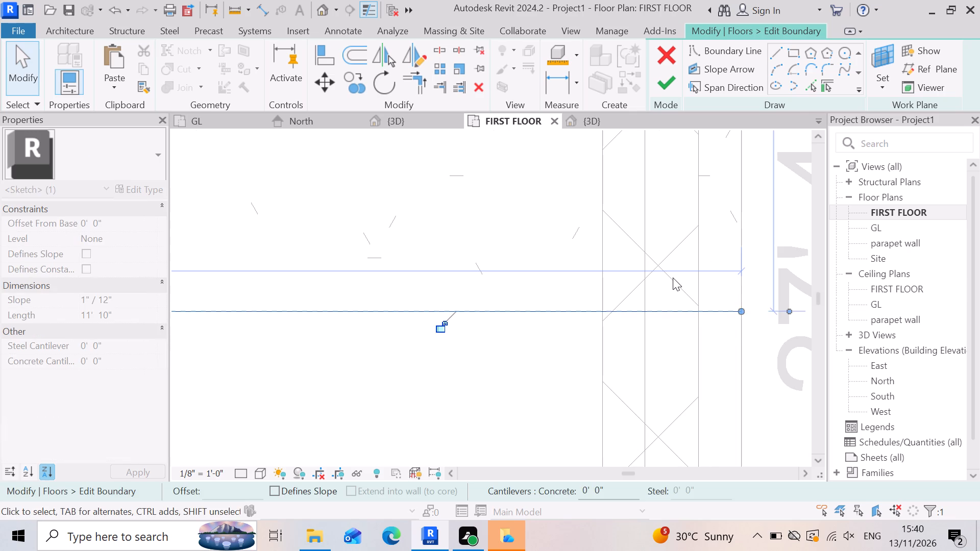
Stretch the end of the slab's road-side boundary line horizontally outward beyond the side parapet wall's outer face.
scroll(673, 278, "down", 20)
scroll(671, 264, "down", 1)
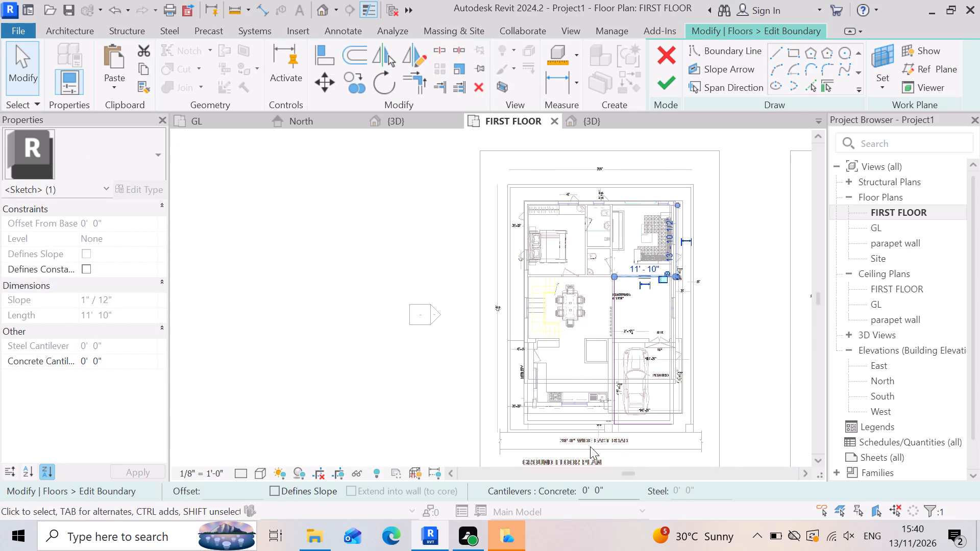
scroll(664, 429, "up", 8)
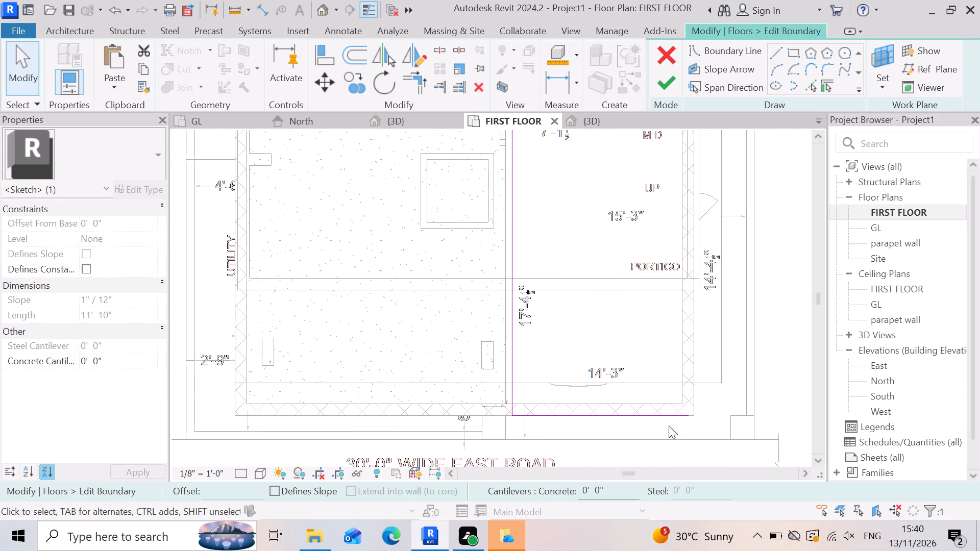
left_click(683, 411)
scroll(692, 411, "down", 3)
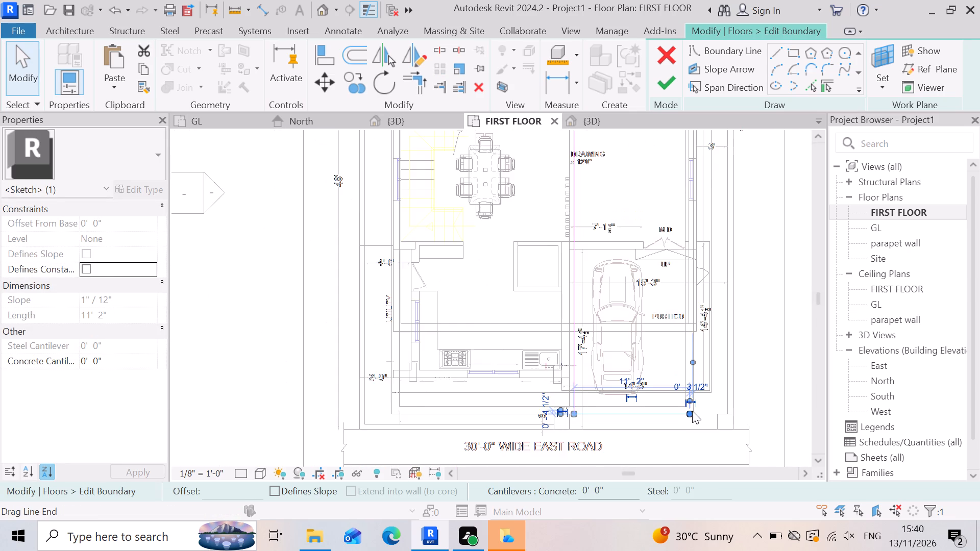
scroll(692, 411, "down", 3)
scroll(692, 411, "up", 2)
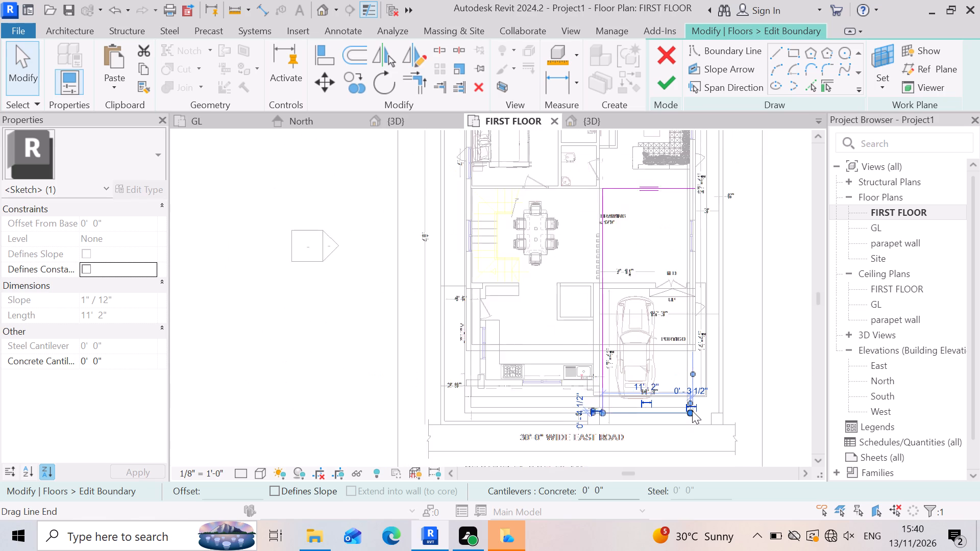
scroll(696, 203, "up", 2)
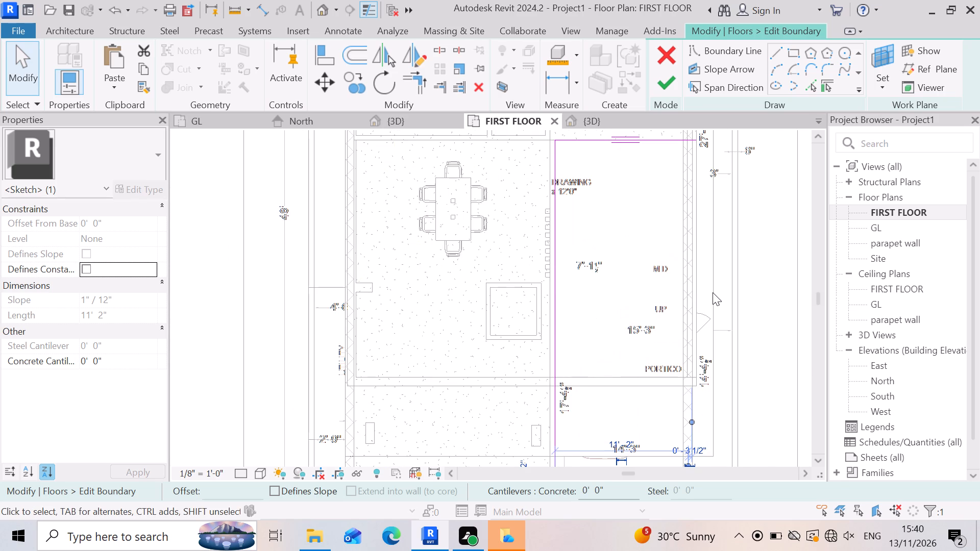
scroll(702, 397, "down", 5)
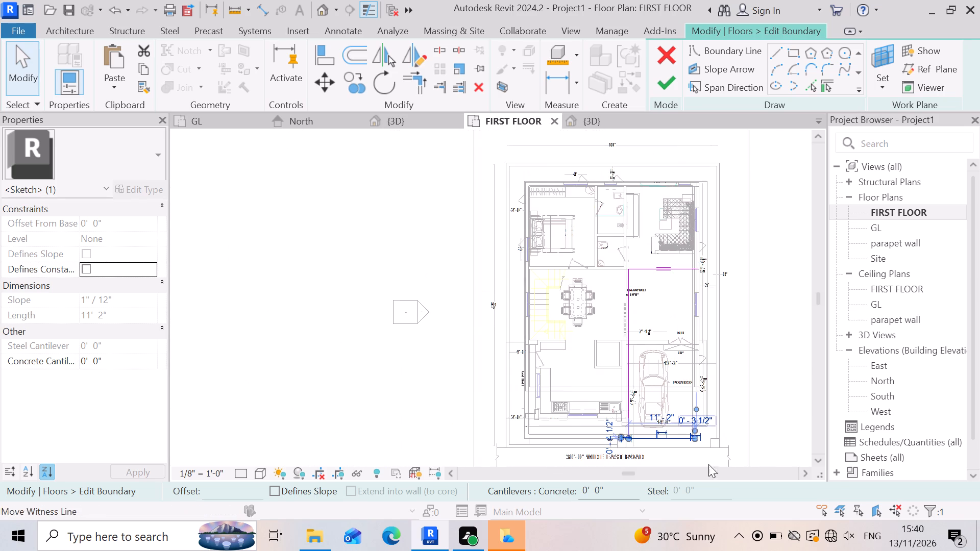
scroll(707, 448, "up", 7)
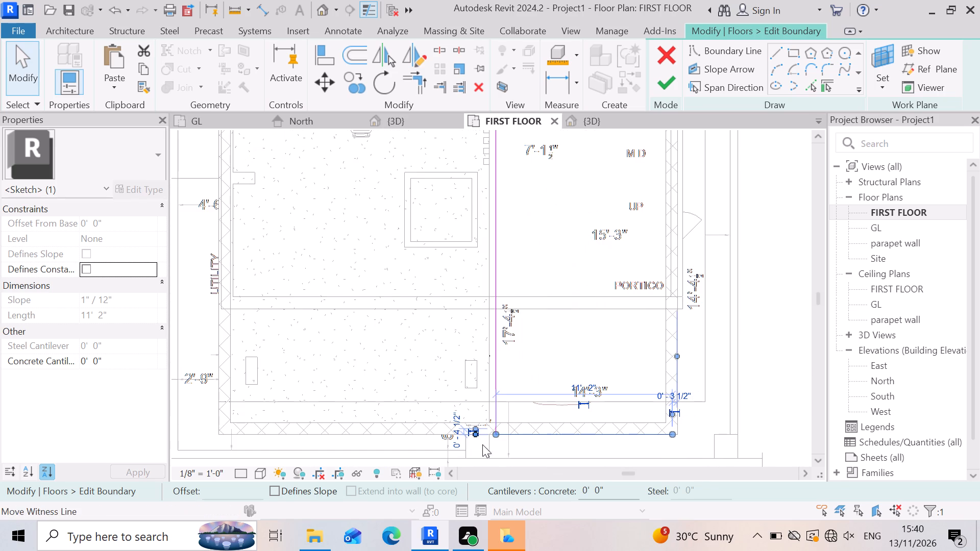
left_click_drag(674, 434, 690, 424)
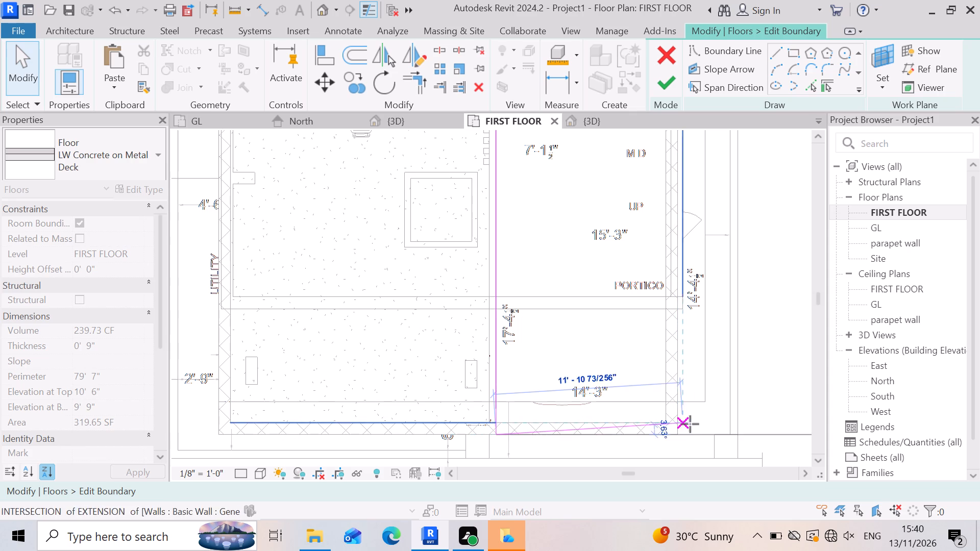
left_click_drag(690, 424, 713, 429)
key("Escape")
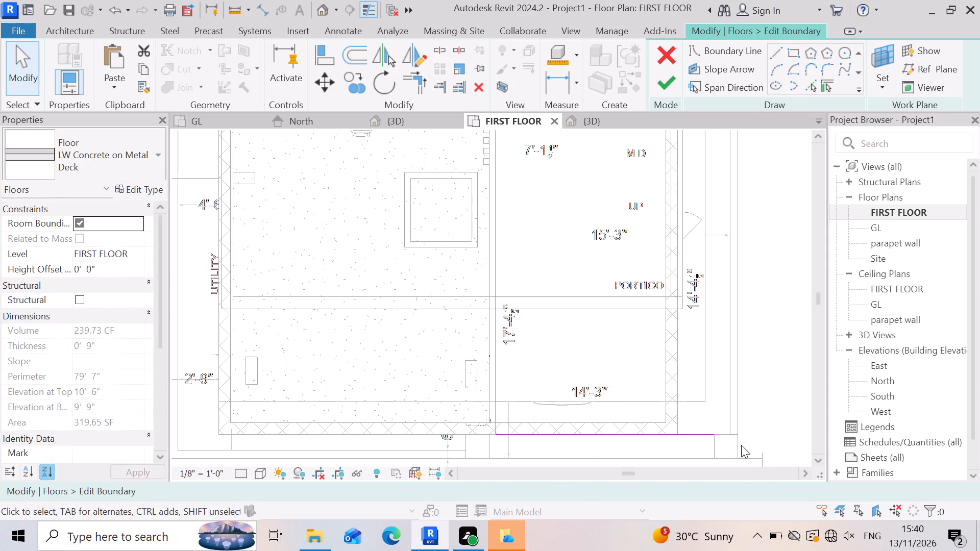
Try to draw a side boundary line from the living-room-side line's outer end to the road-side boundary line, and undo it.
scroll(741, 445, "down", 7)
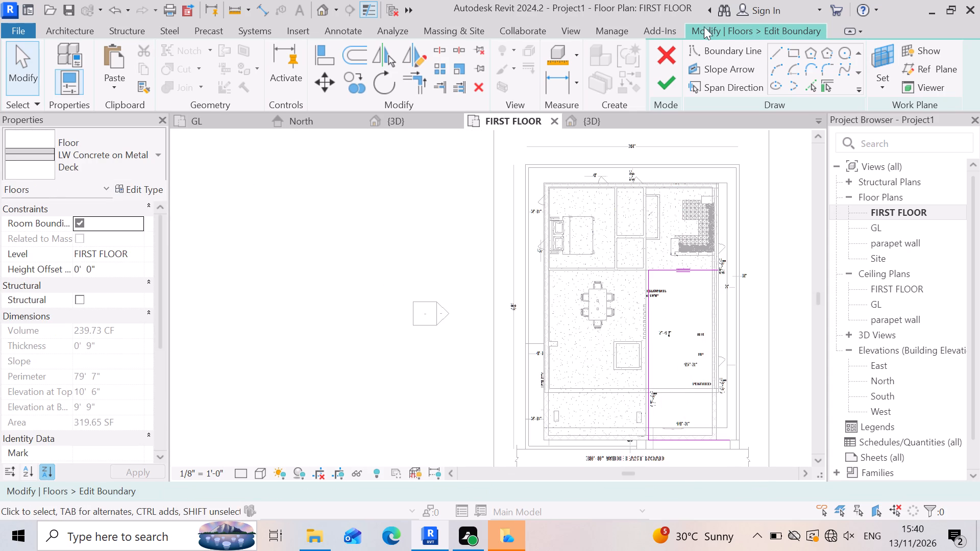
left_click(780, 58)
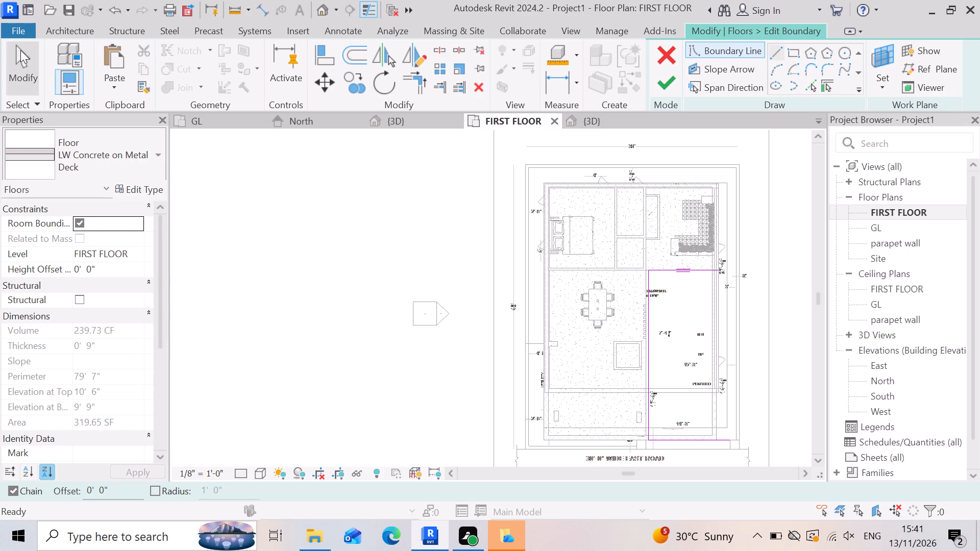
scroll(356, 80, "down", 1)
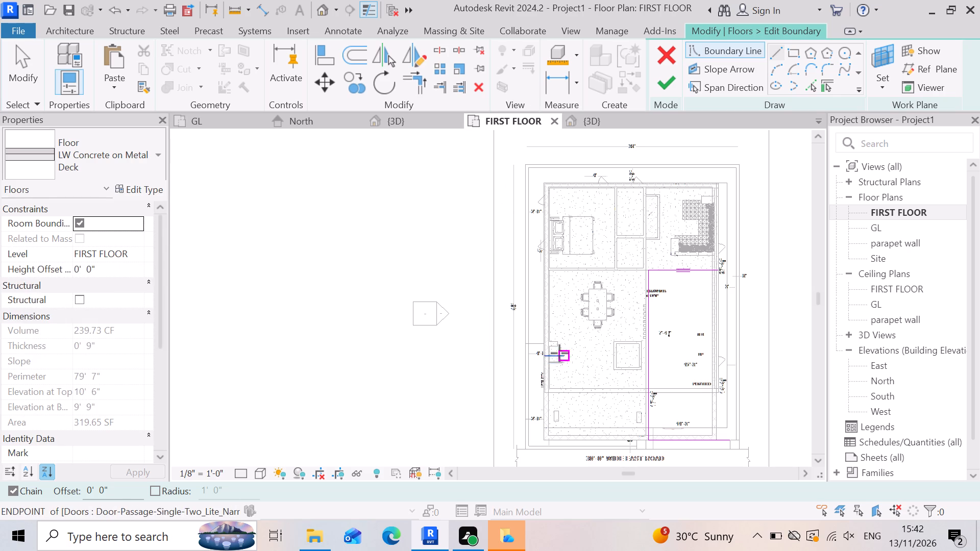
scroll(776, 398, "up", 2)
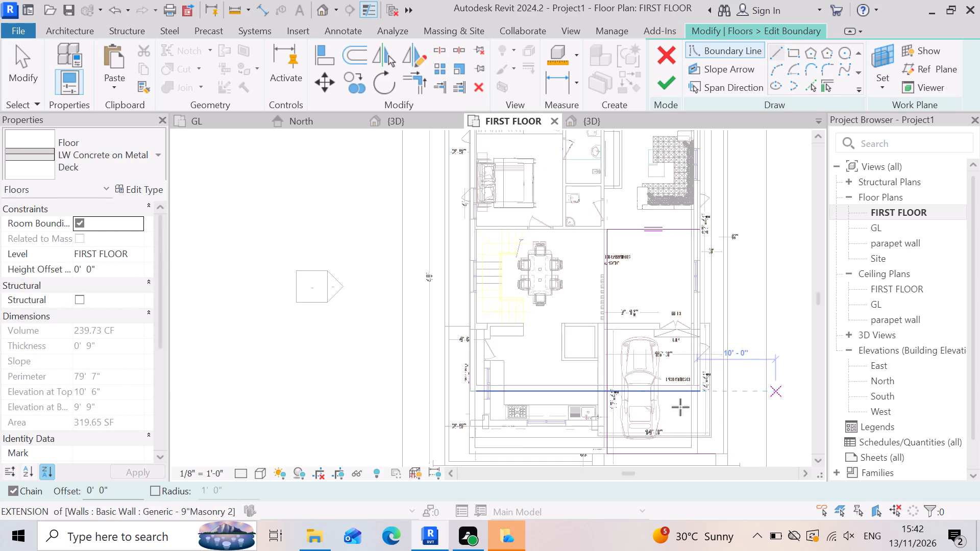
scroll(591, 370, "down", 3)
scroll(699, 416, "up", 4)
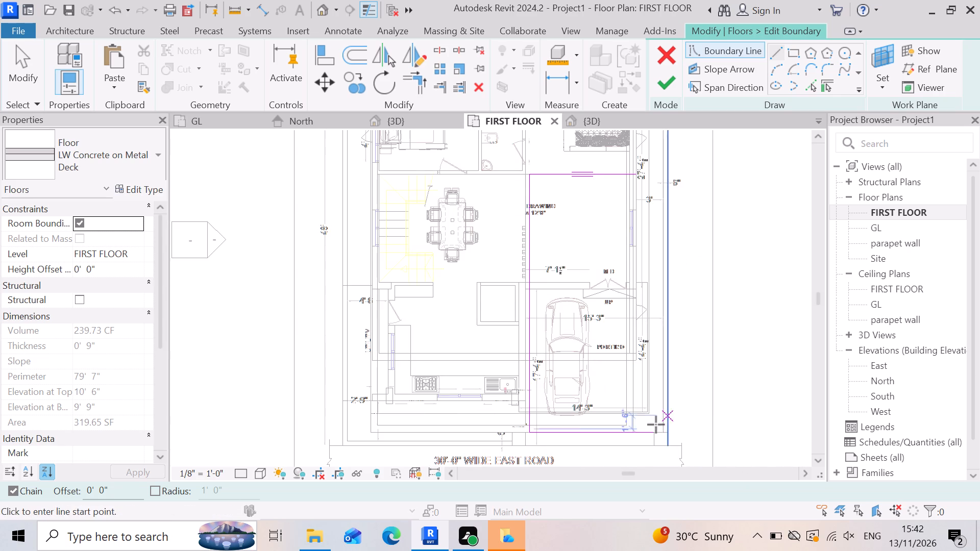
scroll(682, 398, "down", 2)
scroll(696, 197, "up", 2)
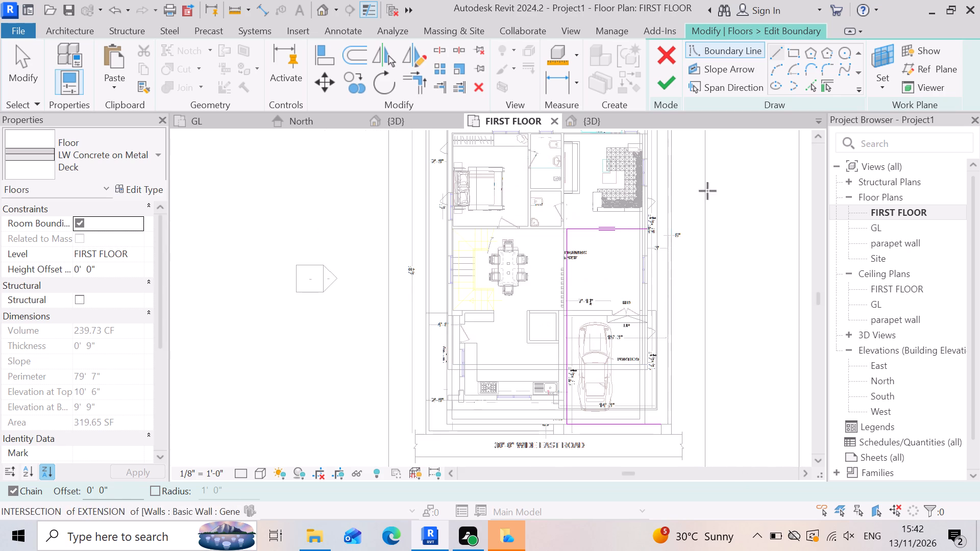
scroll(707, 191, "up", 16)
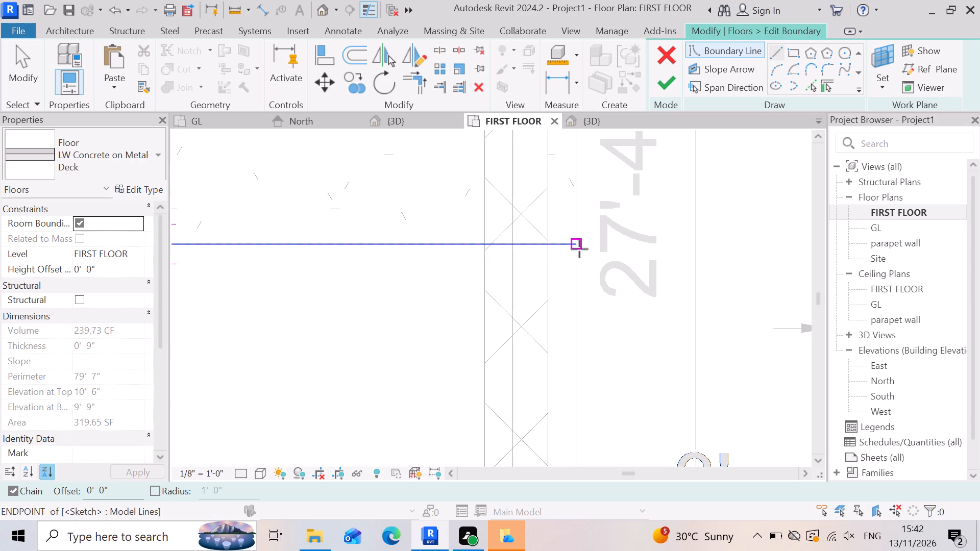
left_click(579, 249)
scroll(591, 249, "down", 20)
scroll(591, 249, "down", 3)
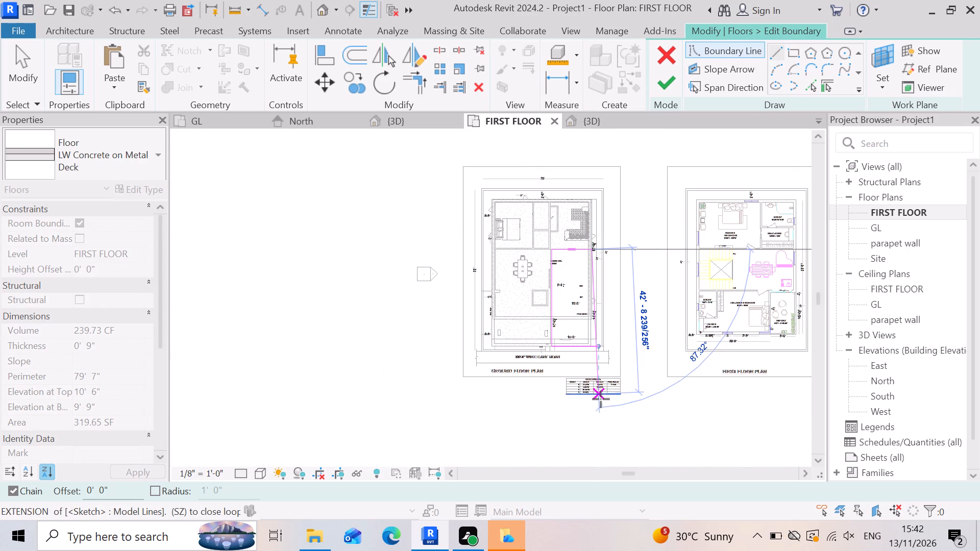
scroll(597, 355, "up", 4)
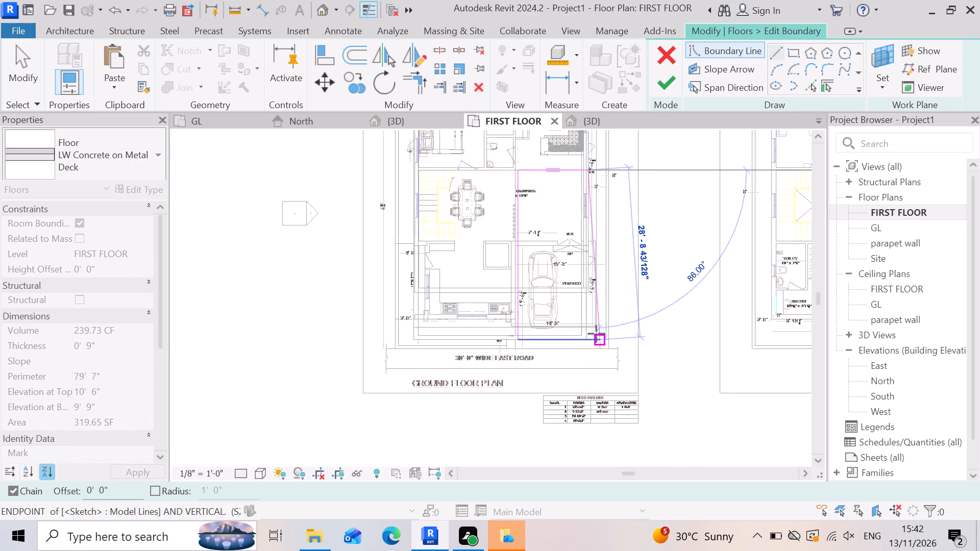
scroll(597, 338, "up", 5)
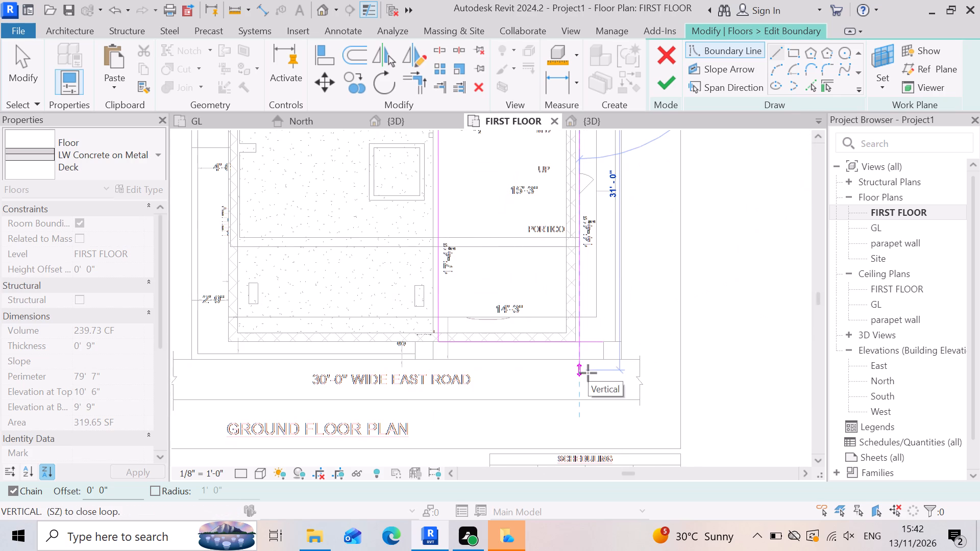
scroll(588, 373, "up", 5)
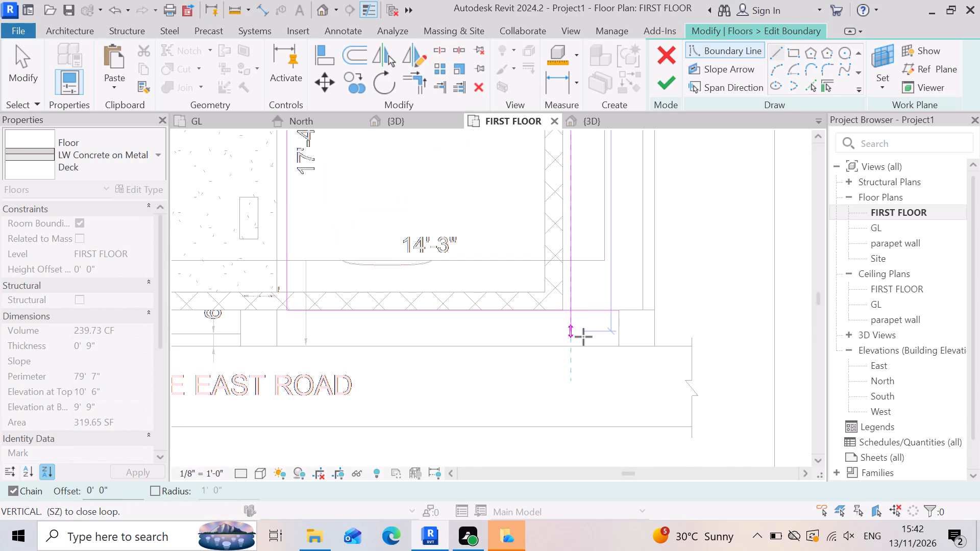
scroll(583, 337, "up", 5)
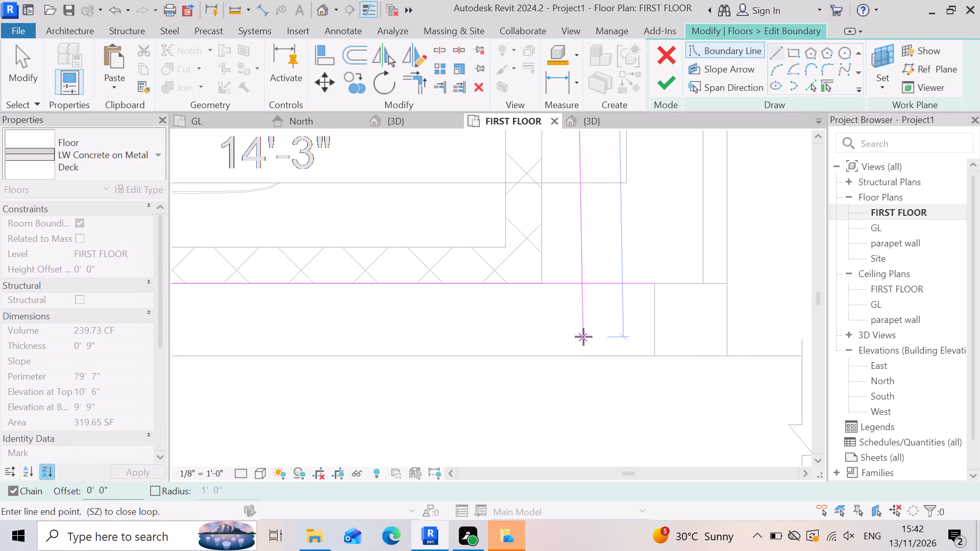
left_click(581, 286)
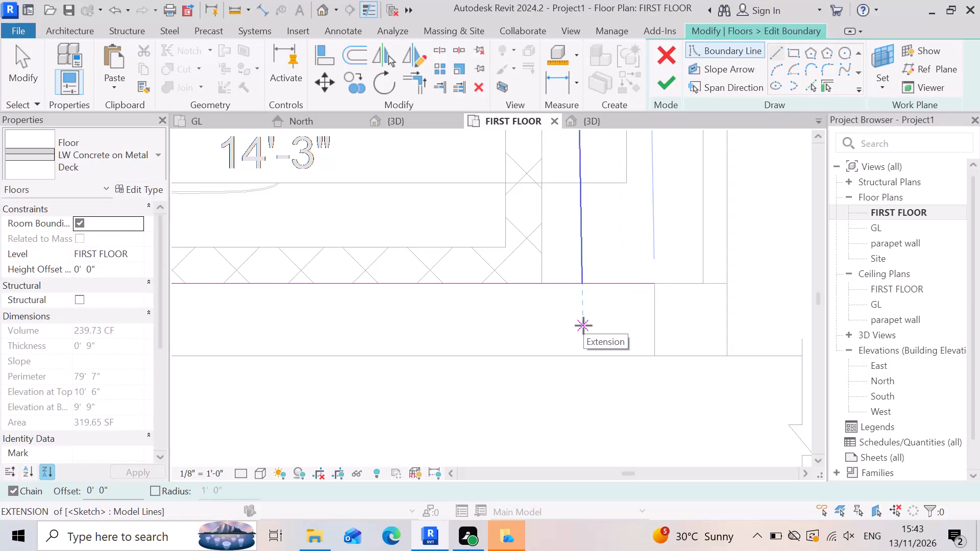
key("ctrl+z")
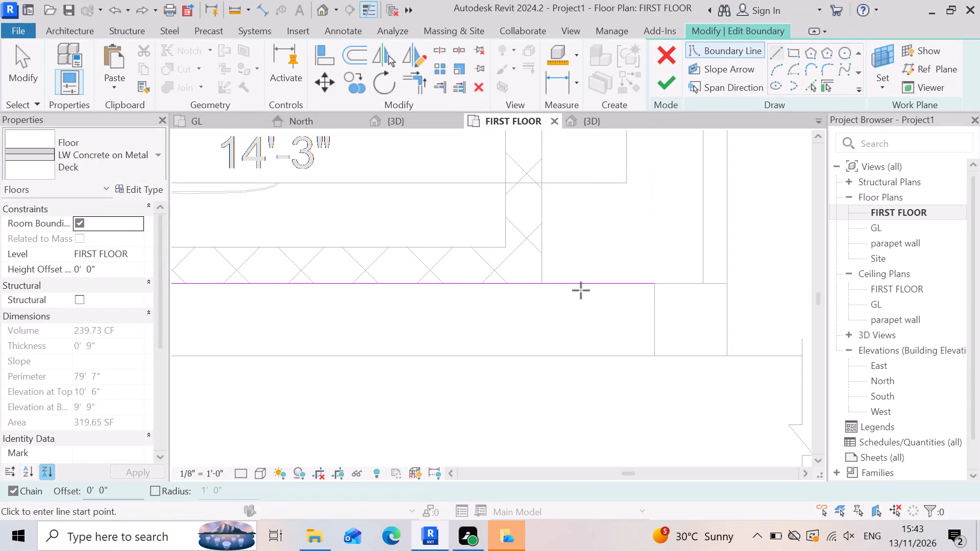
Draw a vertical side boundary line from the living-room-side line's outer end to the road-side boundary line.
scroll(584, 332, "down", 15)
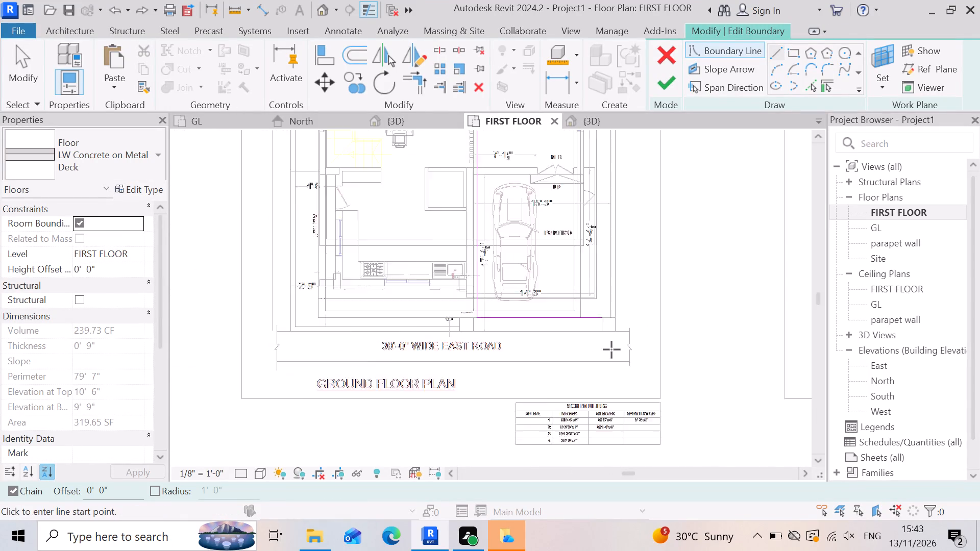
scroll(625, 169, "up", 13)
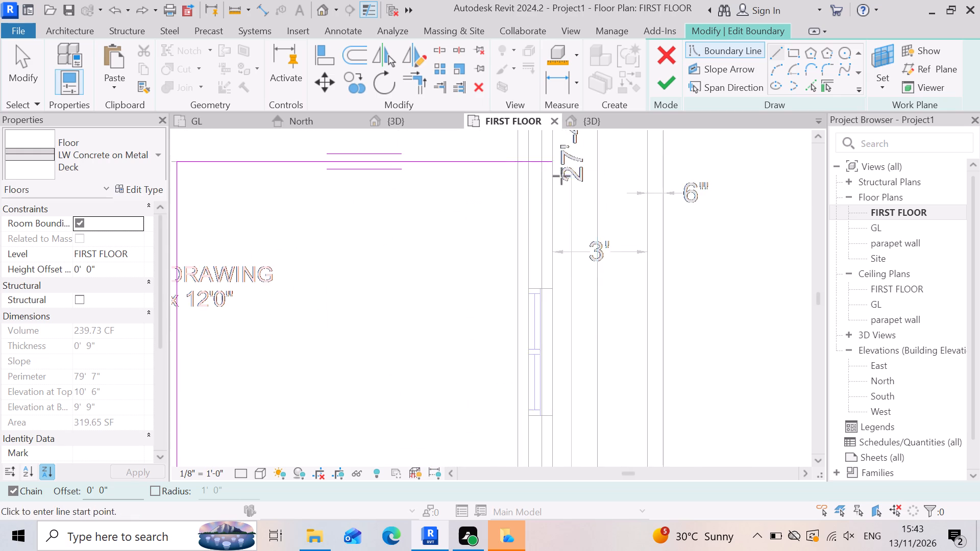
scroll(561, 176, "up", 5)
key("Escape")
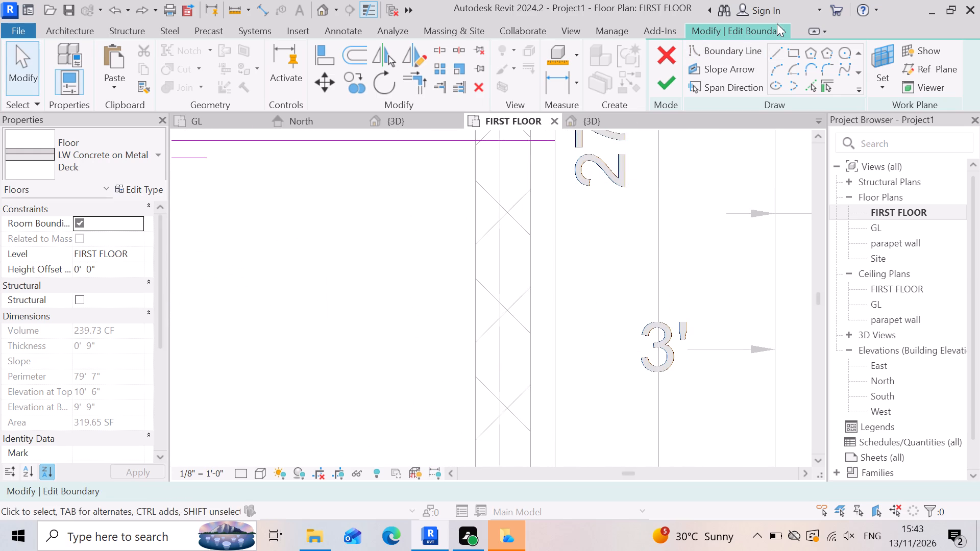
left_click(780, 56)
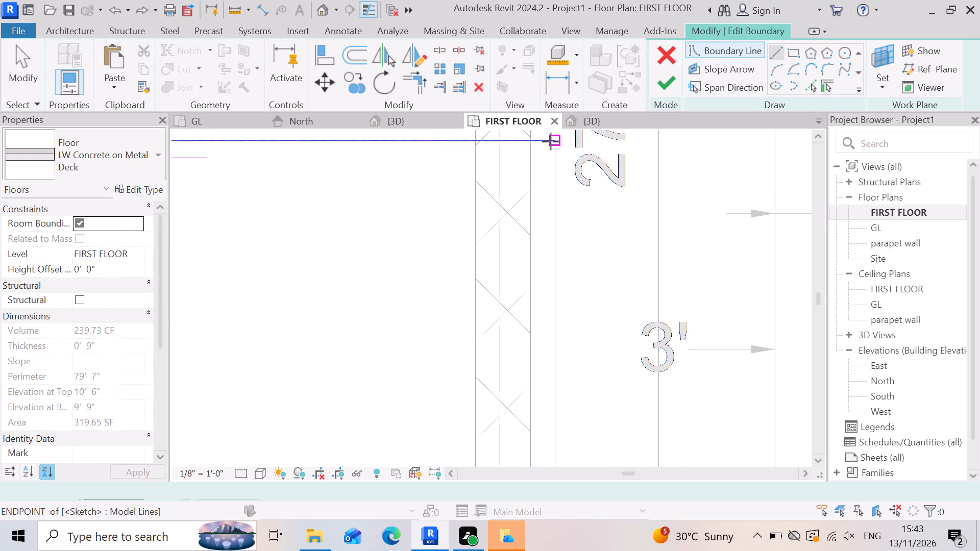
left_click(551, 141)
scroll(555, 132, "down", 4)
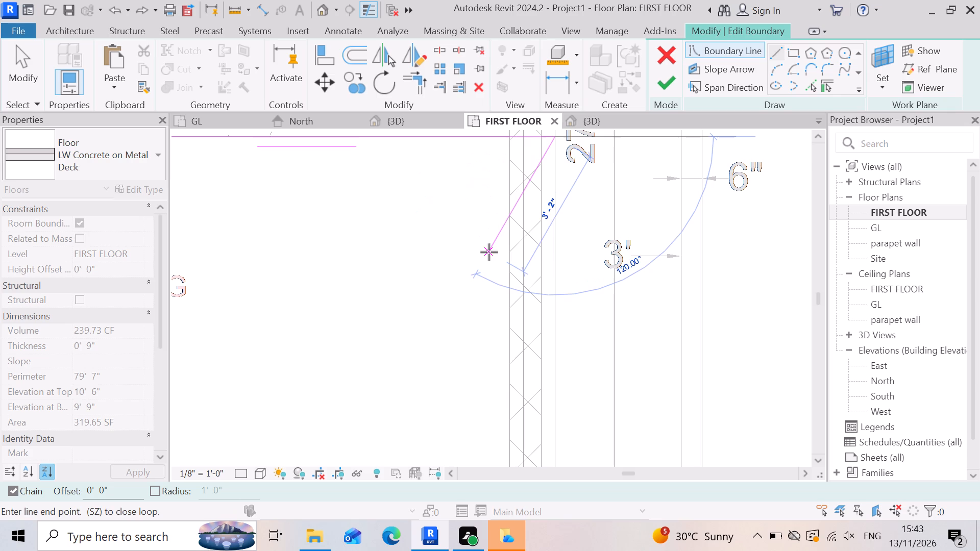
scroll(495, 272, "down", 4)
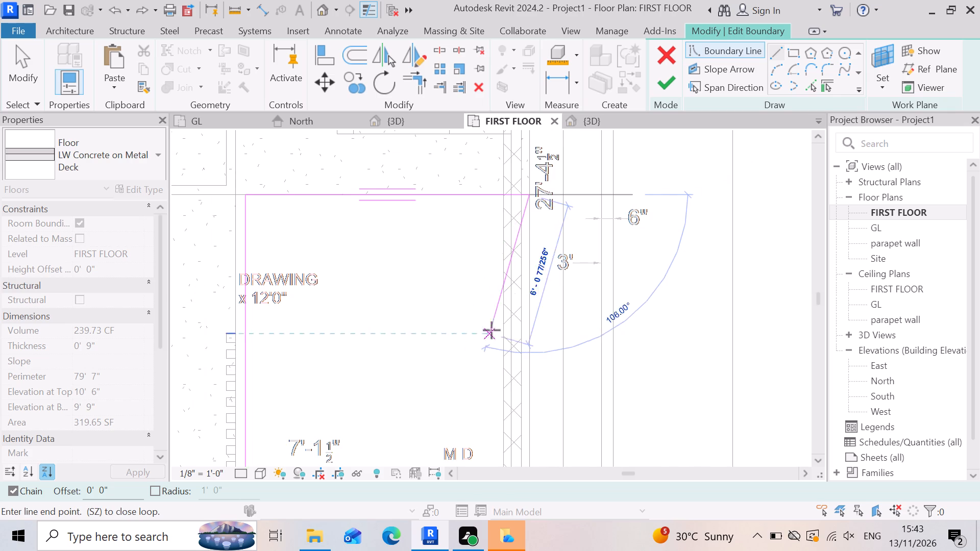
scroll(515, 307, "down", 18)
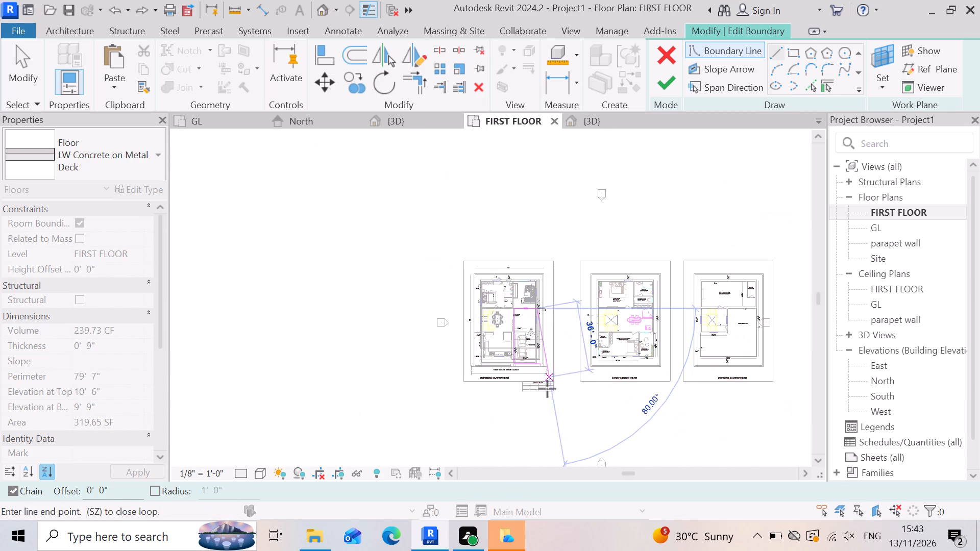
scroll(547, 403, "up", 8)
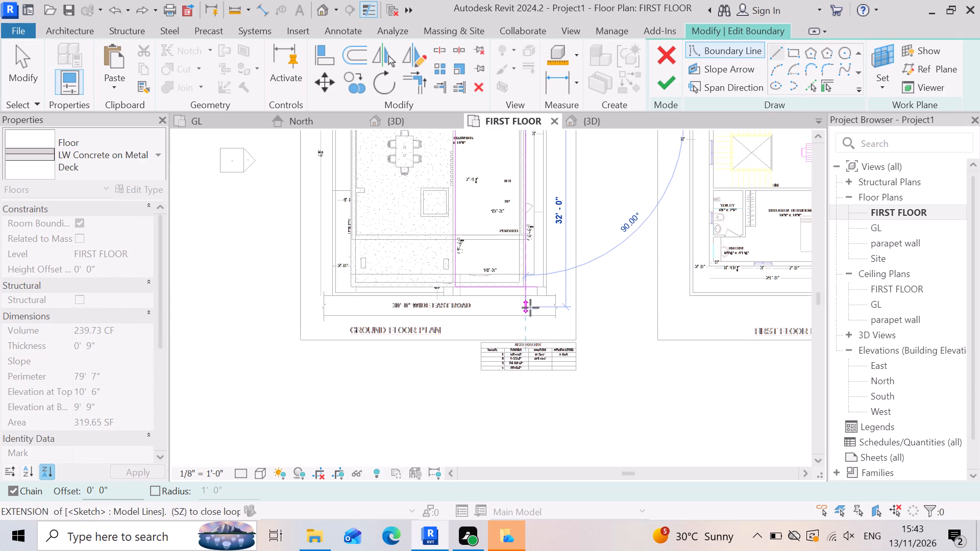
scroll(525, 315, "down", 2)
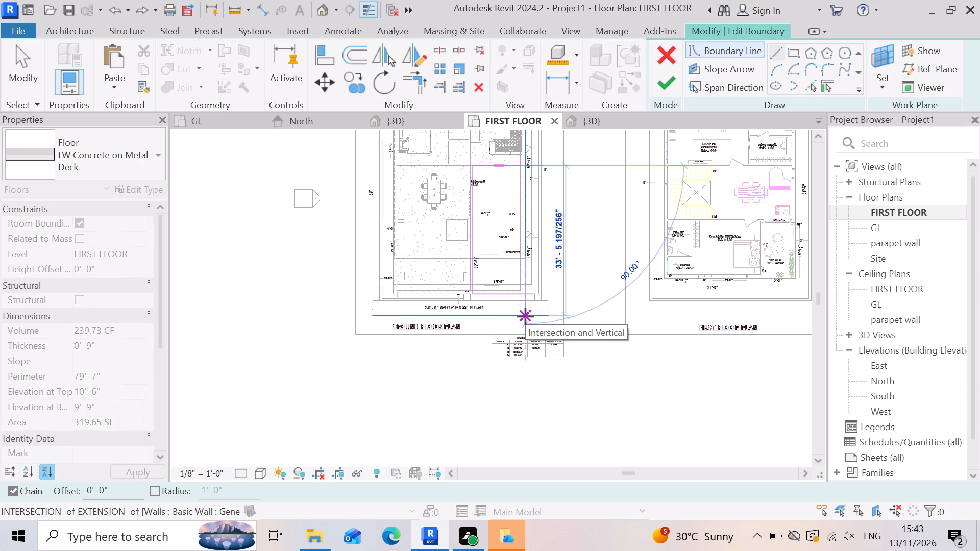
scroll(525, 316, "up", 7)
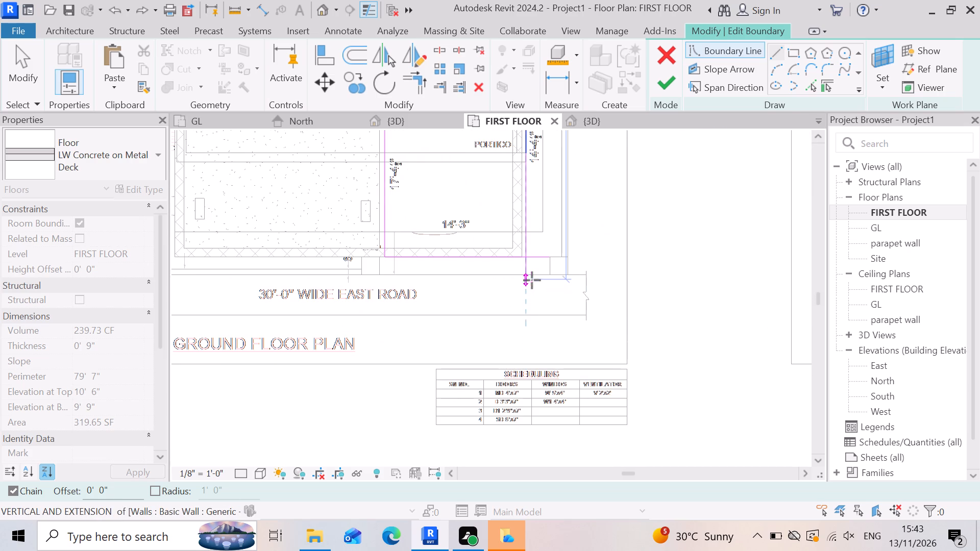
left_click(535, 262)
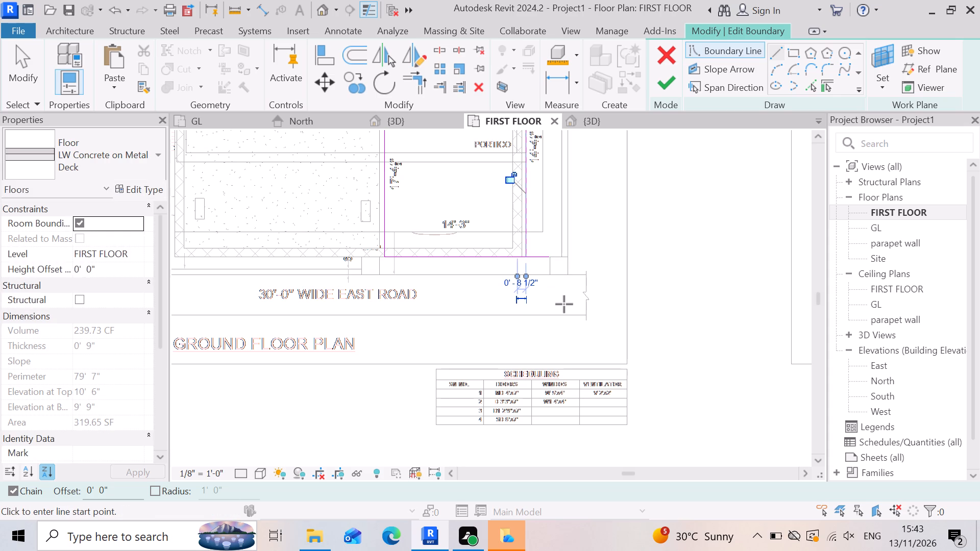
key("Escape")
scroll(540, 243, "up", 3)
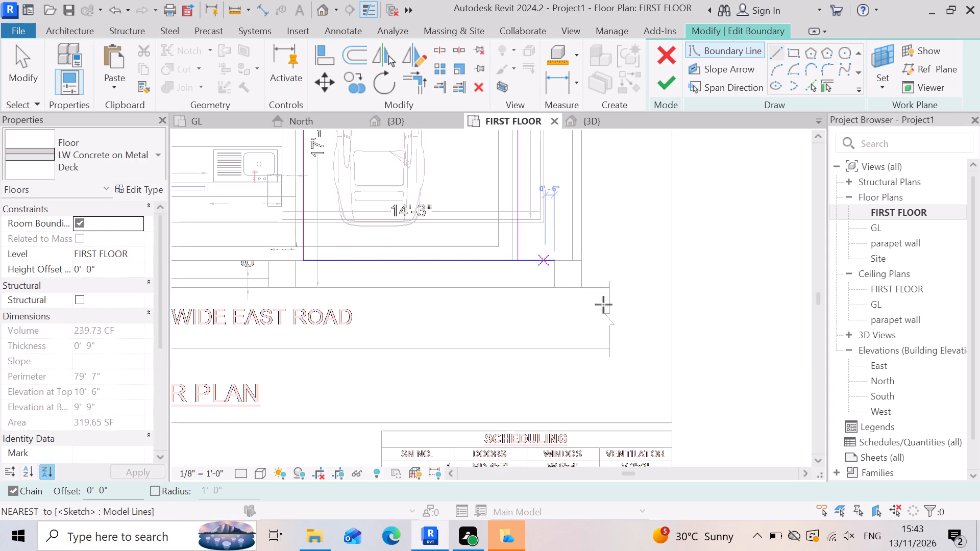
key("Escape")
Pull the outer end of the road-side boundary line back horizontally to the lower end of the side boundary line.
scroll(529, 227, "up", 6)
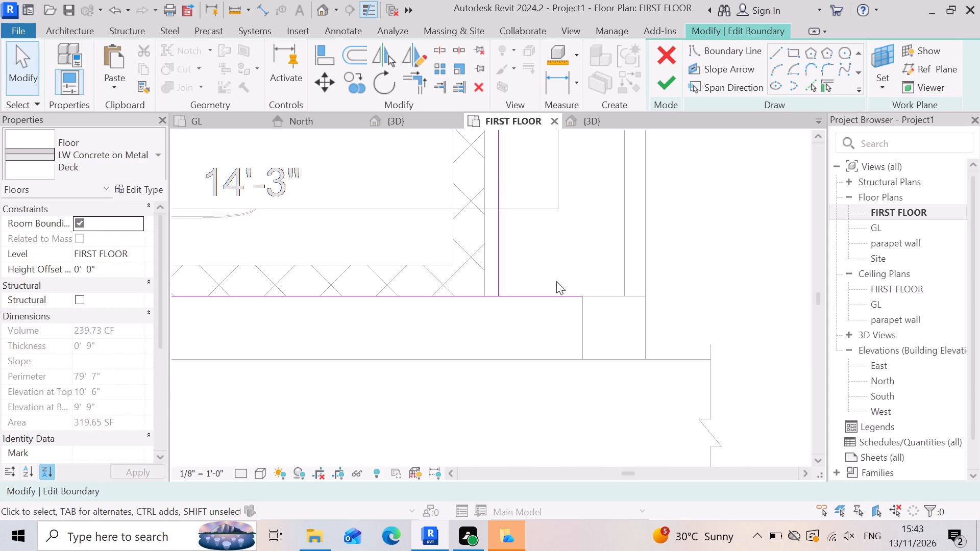
left_click(557, 287)
left_click(555, 298)
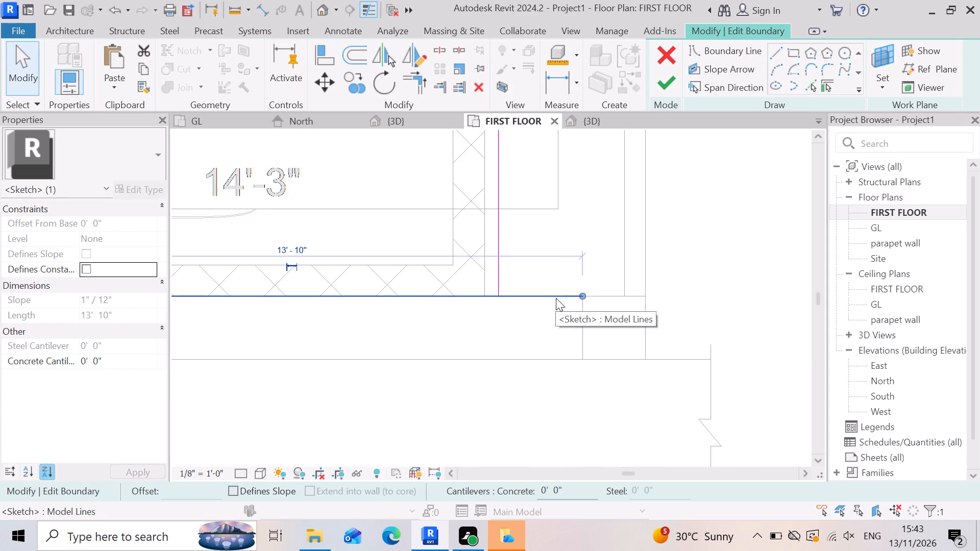
key("Escape")
left_click(573, 296)
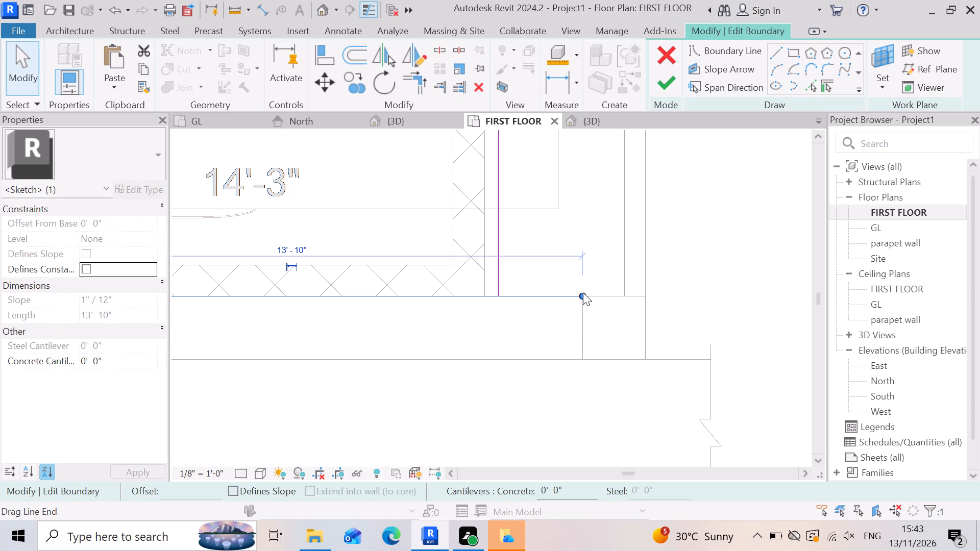
left_click_drag(582, 292, 497, 296)
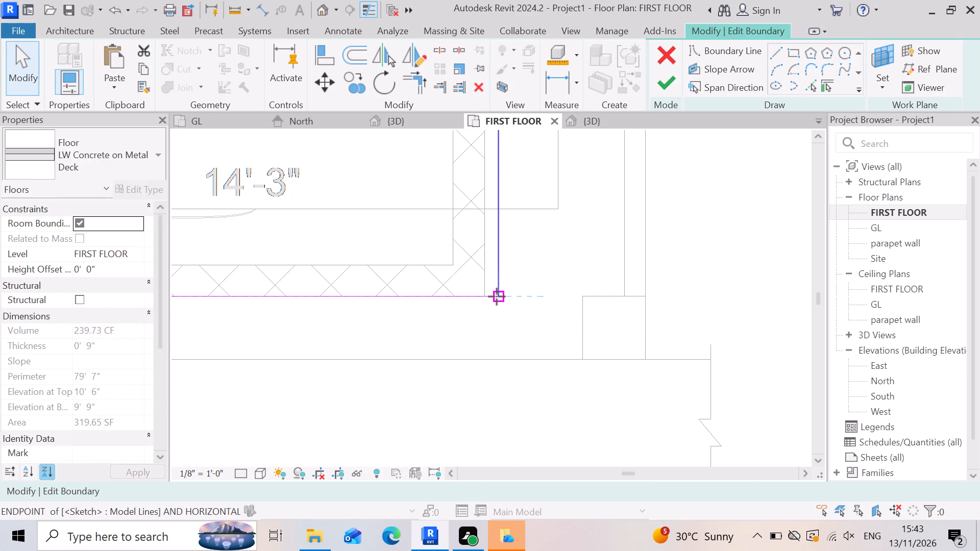
left_click_drag(497, 296, 495, 297)
left_click(534, 364)
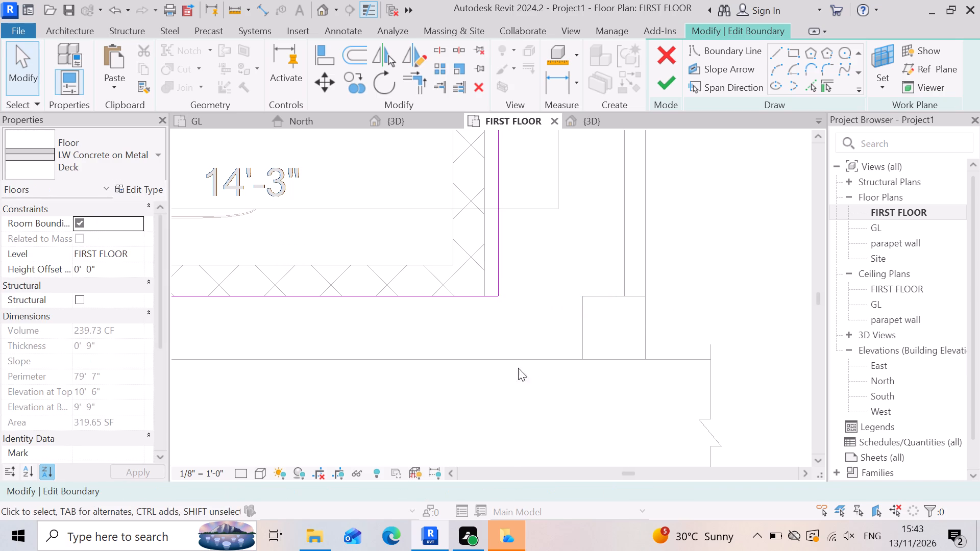
key("Escape")
Trim the road-side boundary line and the side boundary line to a corner with Trim/Extend to Corner.
left_click(410, 90)
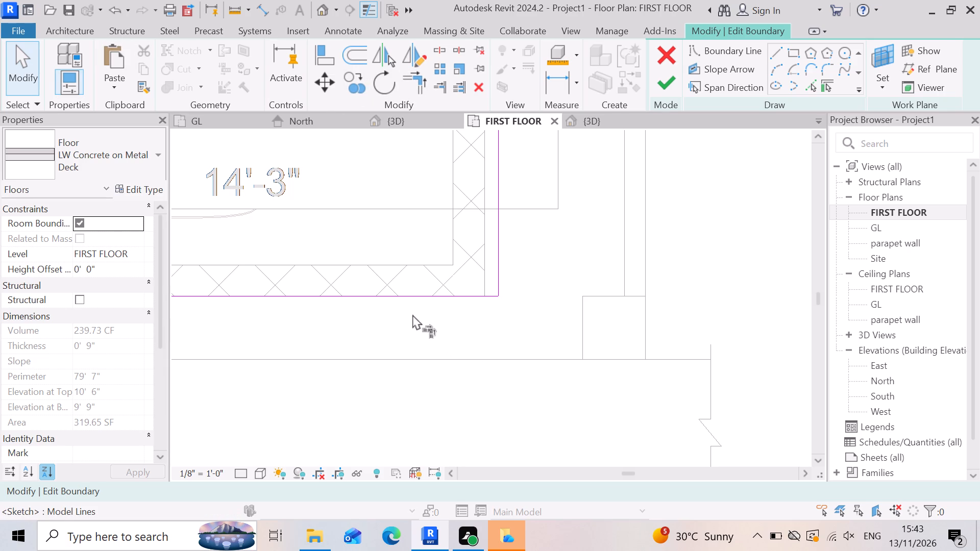
left_click(411, 296)
left_click(496, 269)
scroll(528, 314, "down", 4)
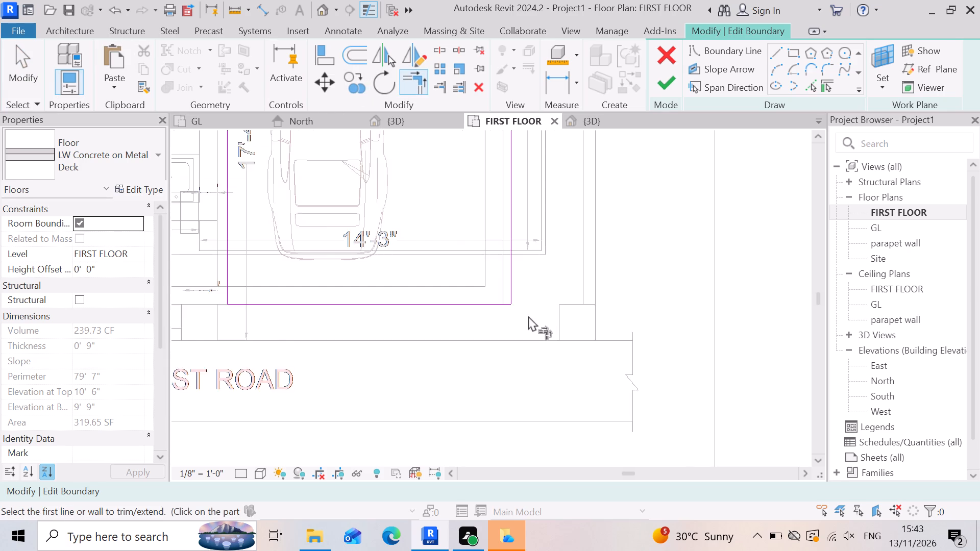
scroll(528, 316, "down", 7)
scroll(527, 164, "up", 4)
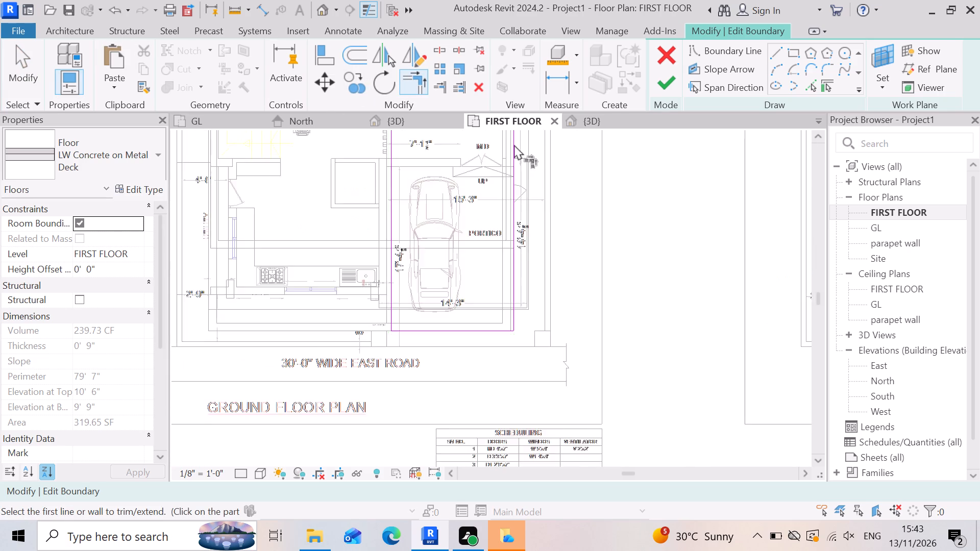
Finish the boundary edit of the drawing-room and portico slab and attach the walls below to its bottom.
scroll(514, 144, "up", 2)
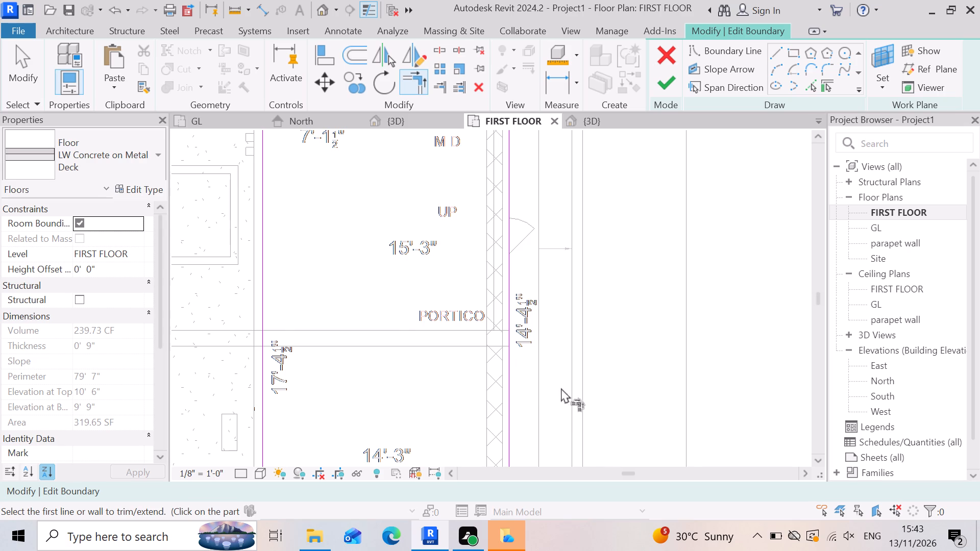
scroll(535, 310, "down", 9)
scroll(504, 352, "down", 1)
scroll(484, 380, "up", 7)
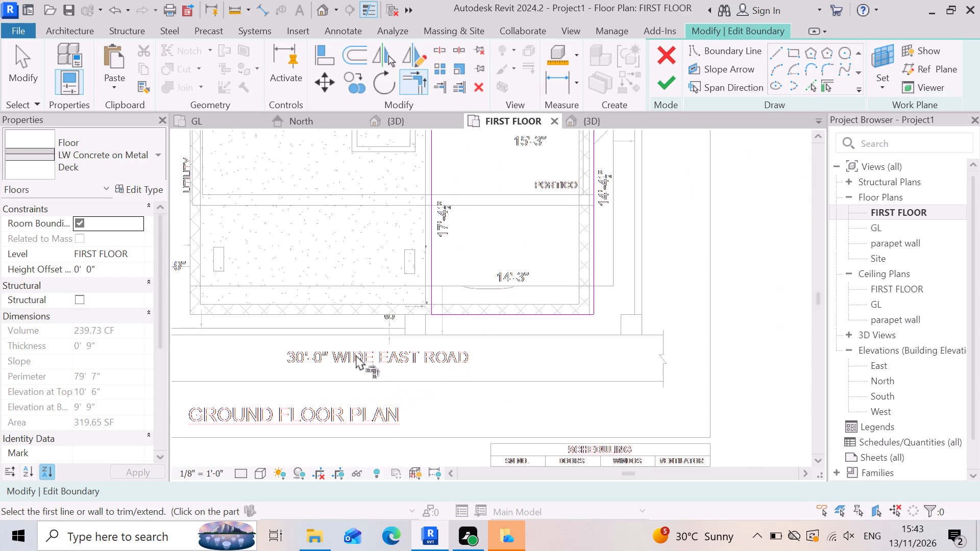
left_click(658, 84)
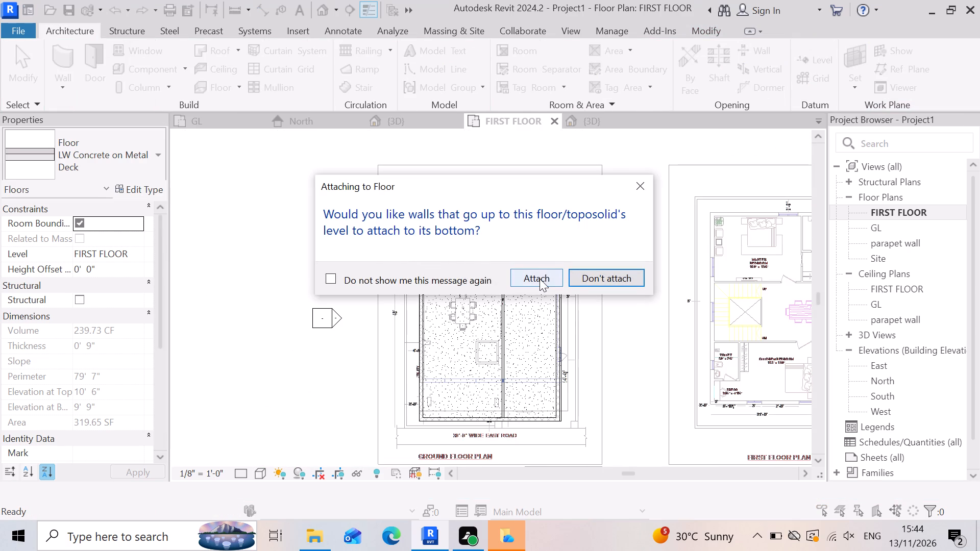
left_click(540, 279)
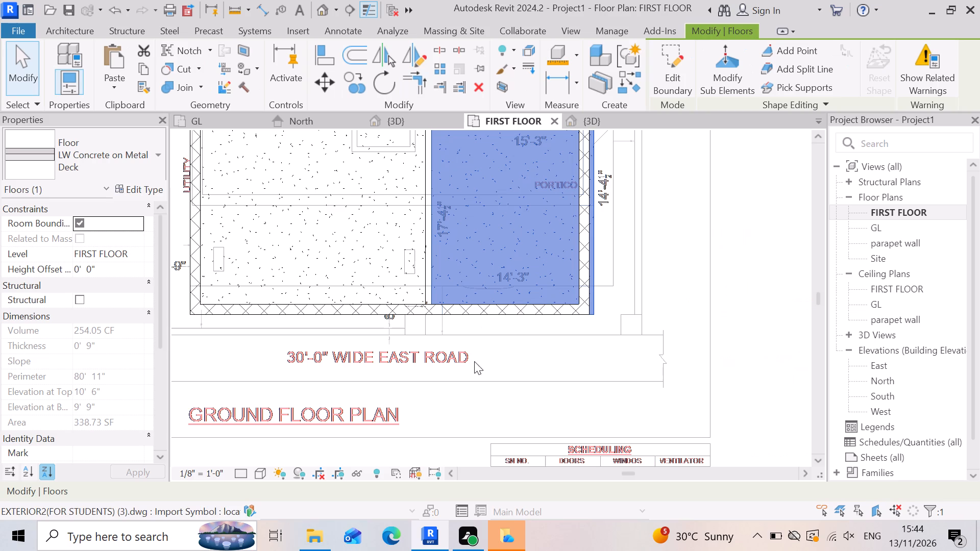
Examine the extended first-floor slab edges, the side parapet wall and the side wall base in the 3D view.
left_click(410, 121)
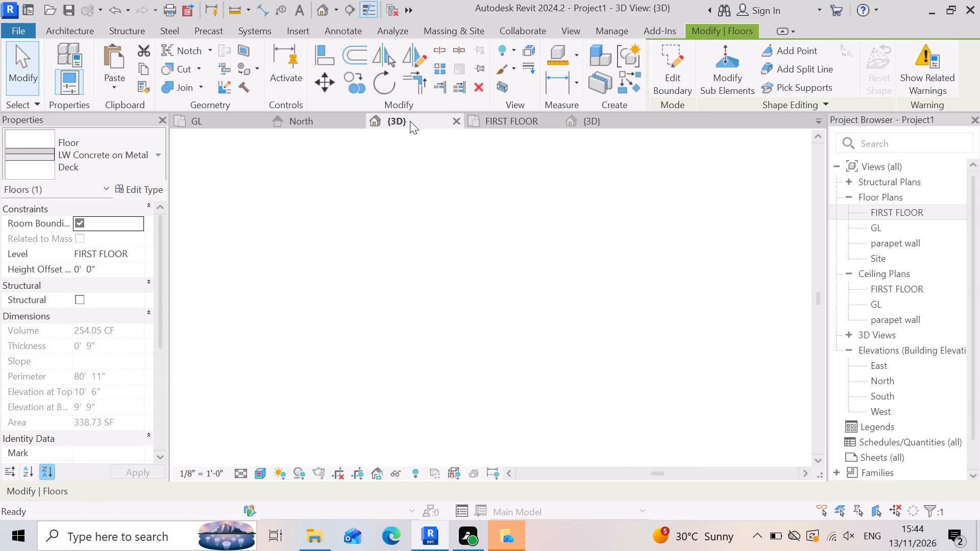
scroll(498, 253, "down", 5)
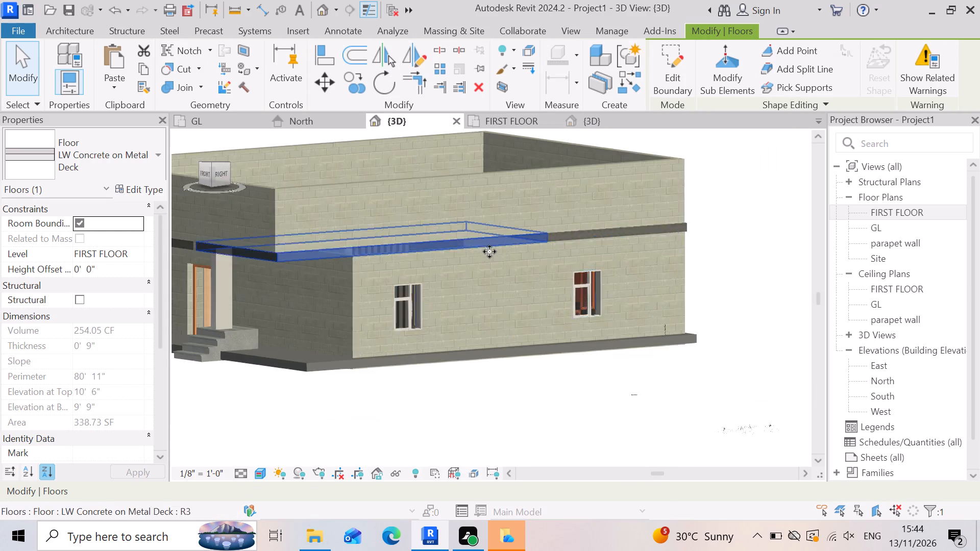
scroll(489, 252, "down", 2)
left_click(456, 383)
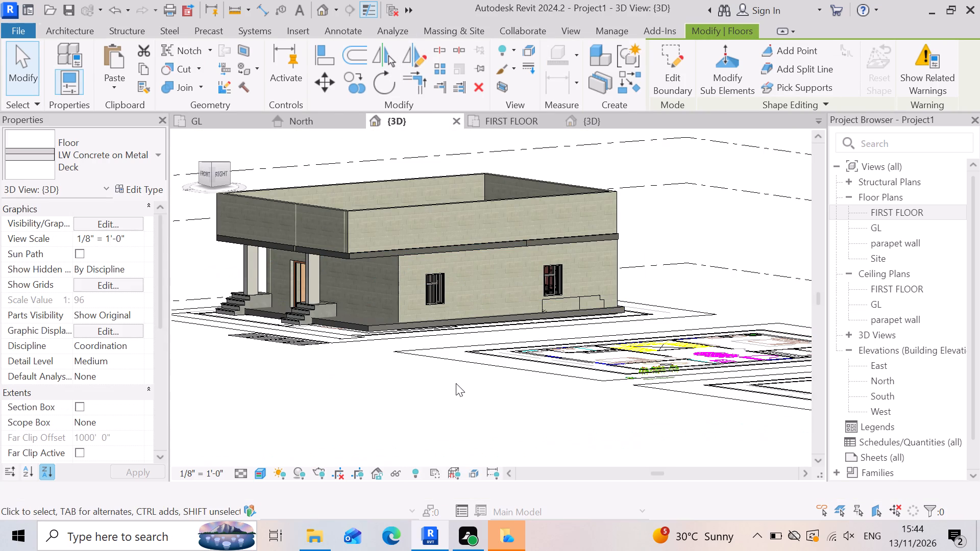
scroll(315, 258, "up", 5)
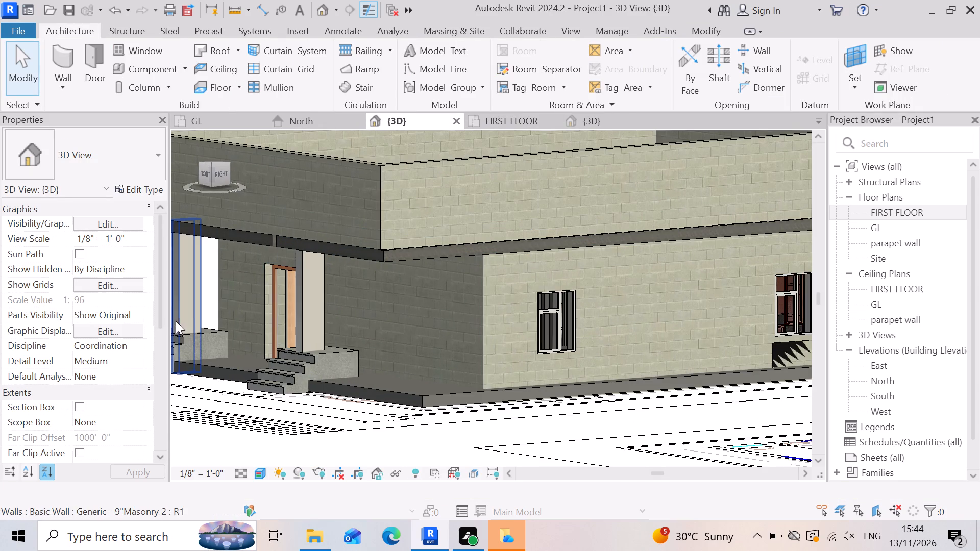
scroll(415, 275, "down", 2)
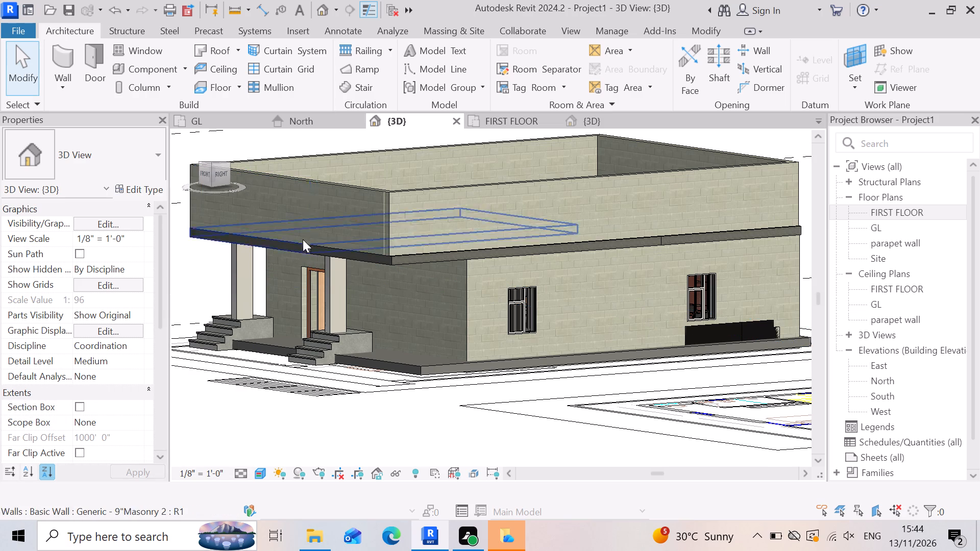
scroll(506, 322, "up", 2)
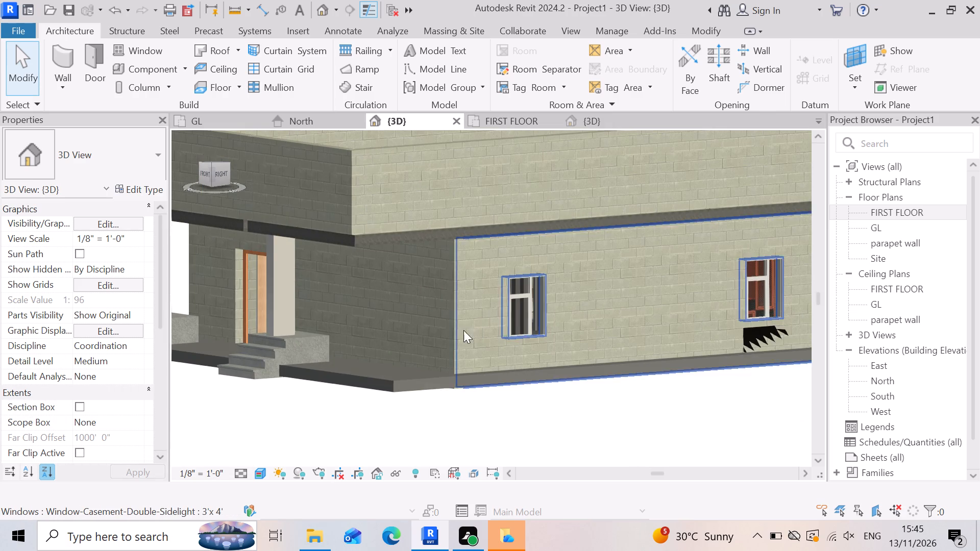
scroll(326, 394, "up", 1)
scroll(520, 371, "down", 2)
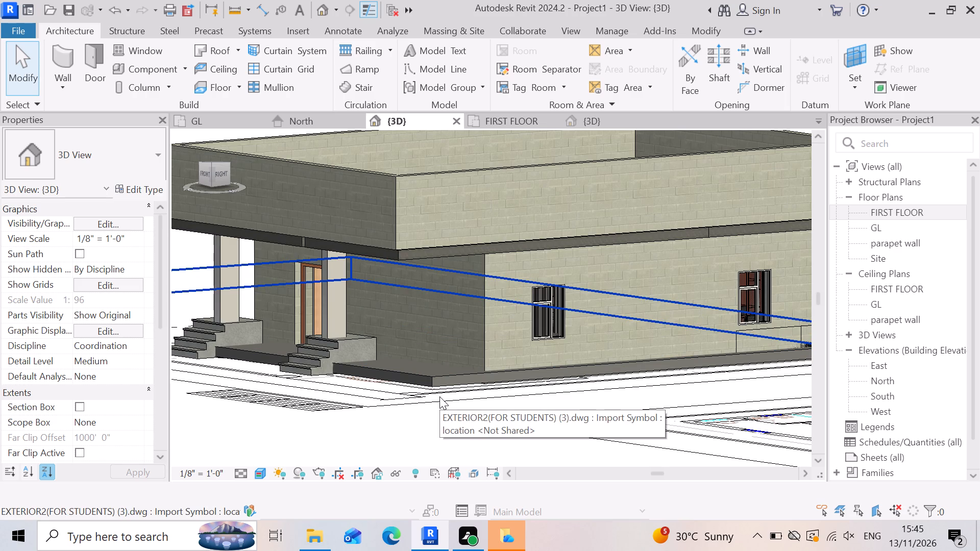
scroll(438, 328, "down", 1)
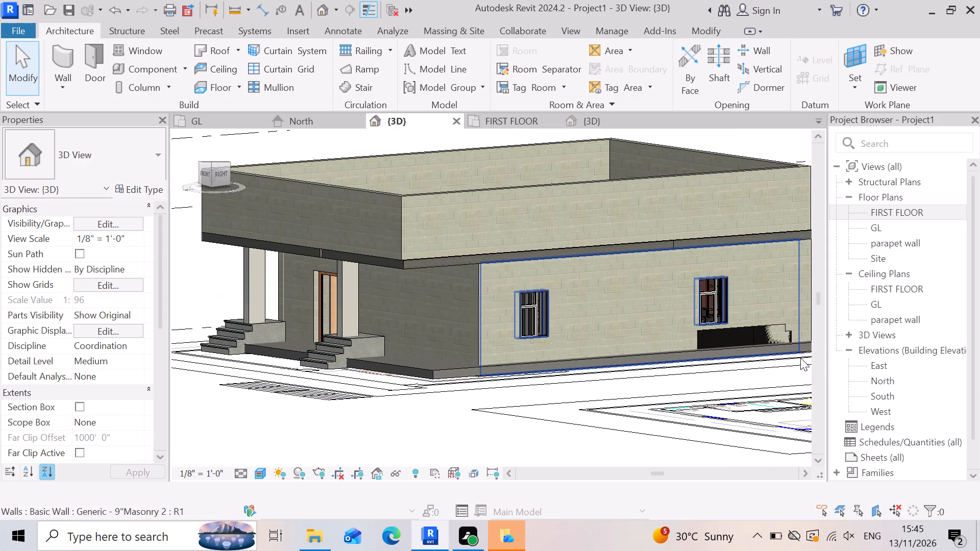
scroll(813, 329, "up", 8)
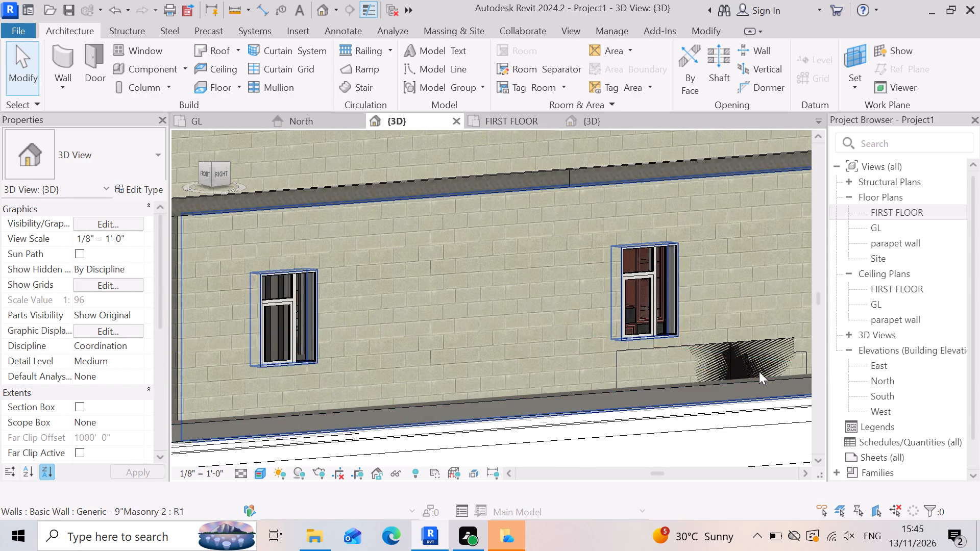
scroll(759, 366, "up", 4)
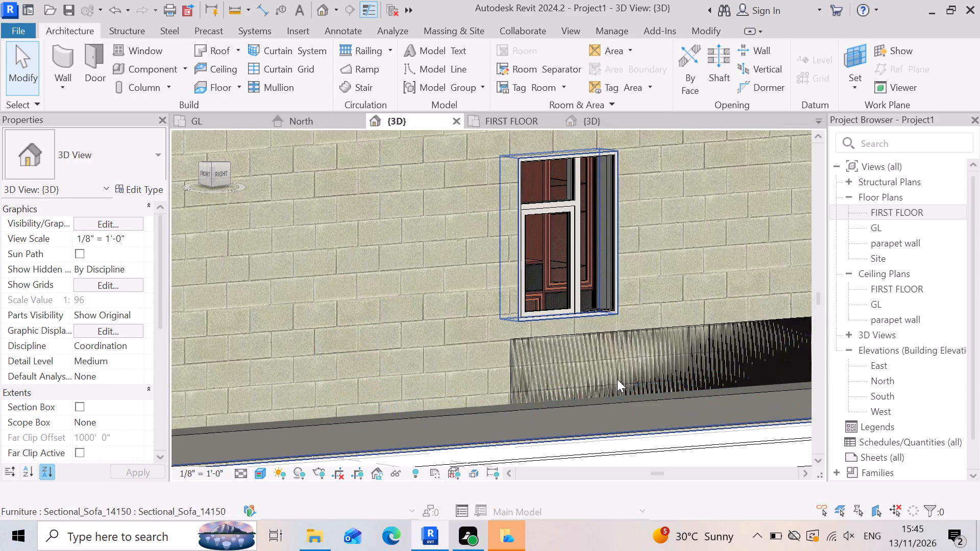
scroll(624, 379, "down", 8)
scroll(710, 360, "down", 2)
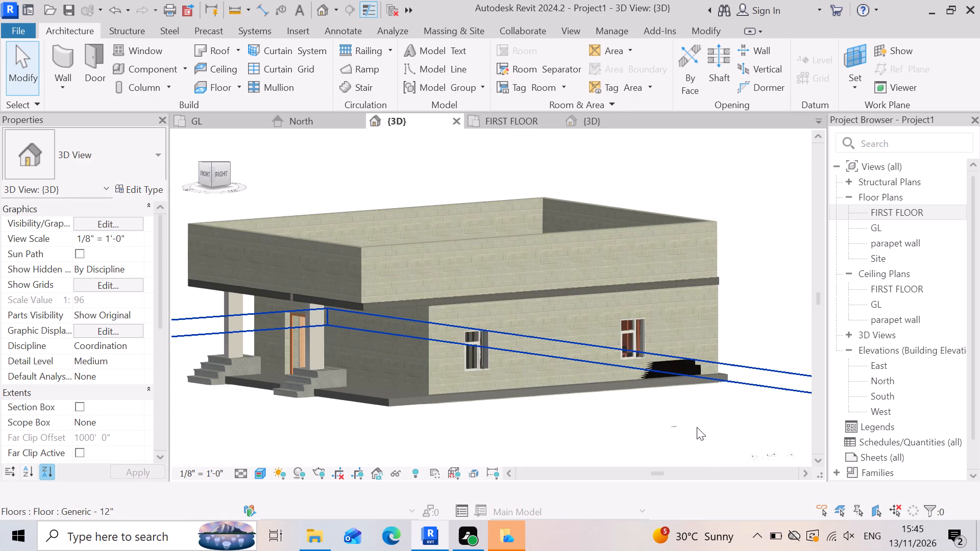
Nudge the ground-level Generic - 12" floor slab outward at the back wall with the sliding door, so its edge covers the wall base.
right_click_drag(684, 405, 616, 413, "shift")
middle_click_drag(680, 403, 616, 413, "shift")
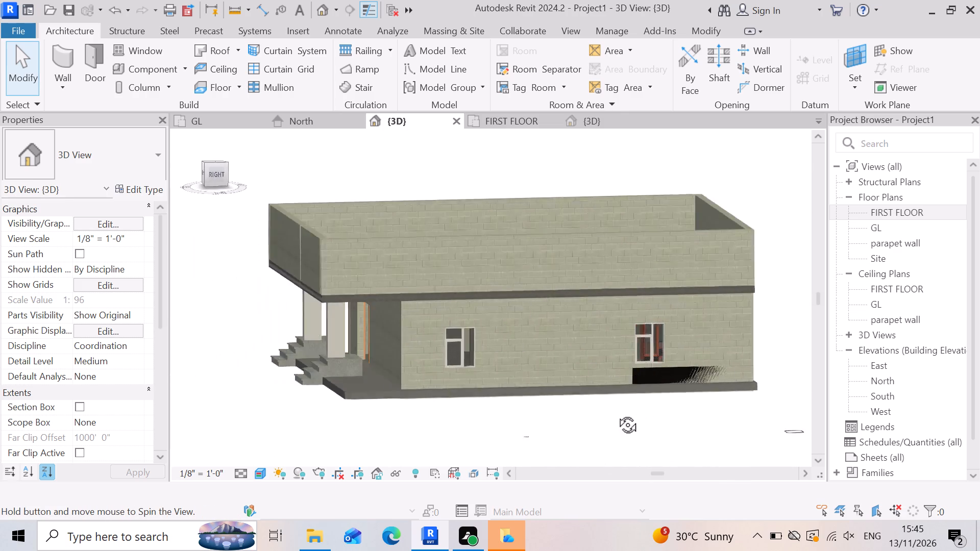
right_click_drag(616, 413, 463, 407, "shift")
middle_click_drag(616, 413, 463, 407, "shift")
right_click_drag(463, 407, 455, 398, "shift")
scroll(576, 391, "up", 3)
scroll(659, 422, "up", 3)
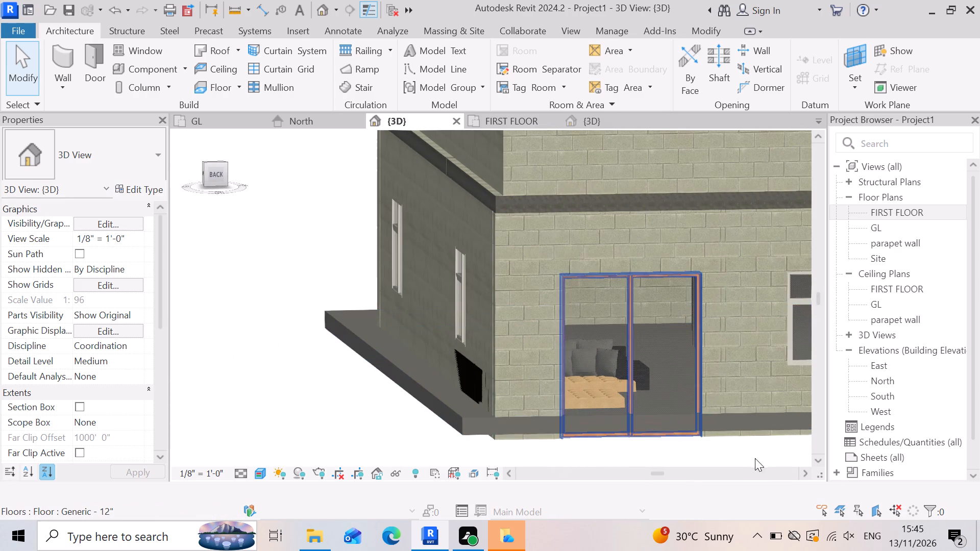
scroll(712, 447, "up", 5)
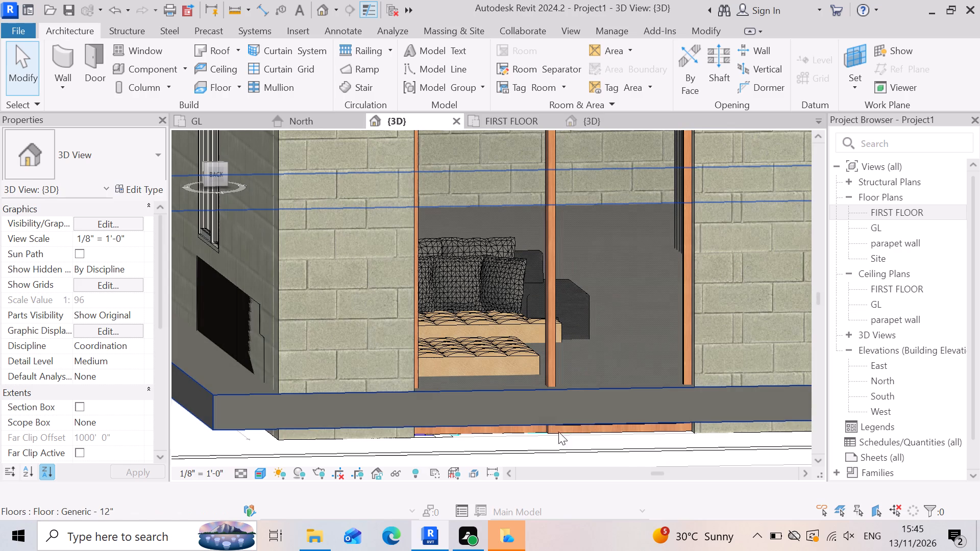
scroll(379, 388, "down", 3)
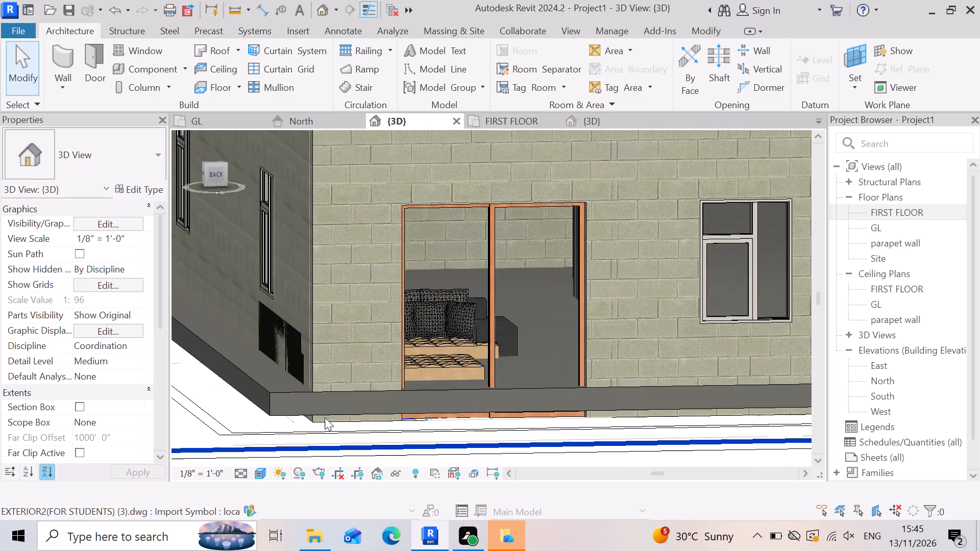
left_click(300, 406)
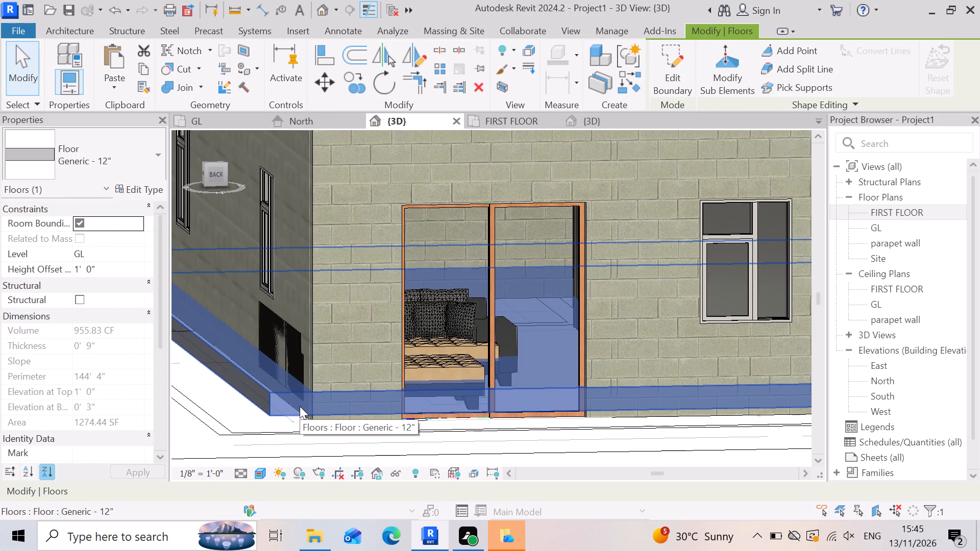
key("Down")
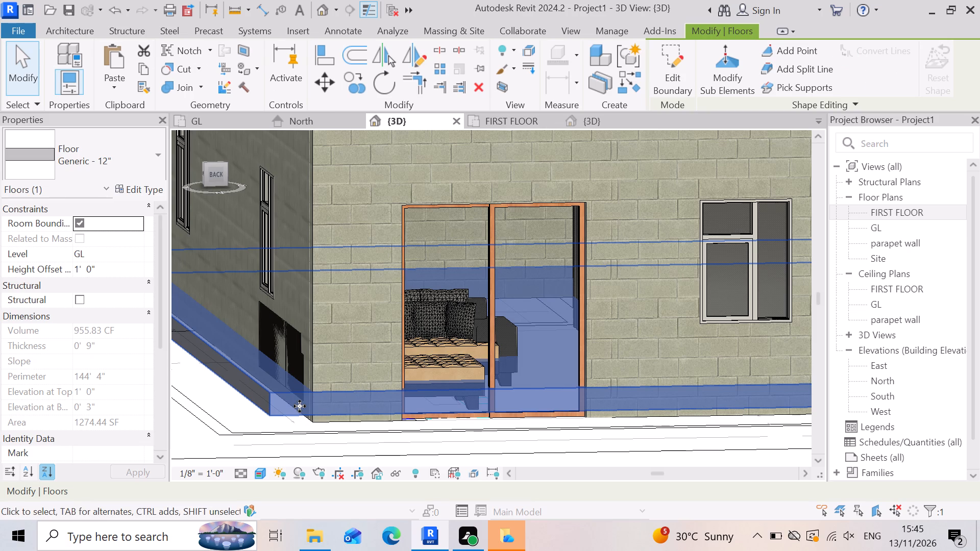
key("Down")
key("Down")
key("Down")
key("Down")
key("Down")
key("Down")
key("Down")
key("Down")
key("Down")
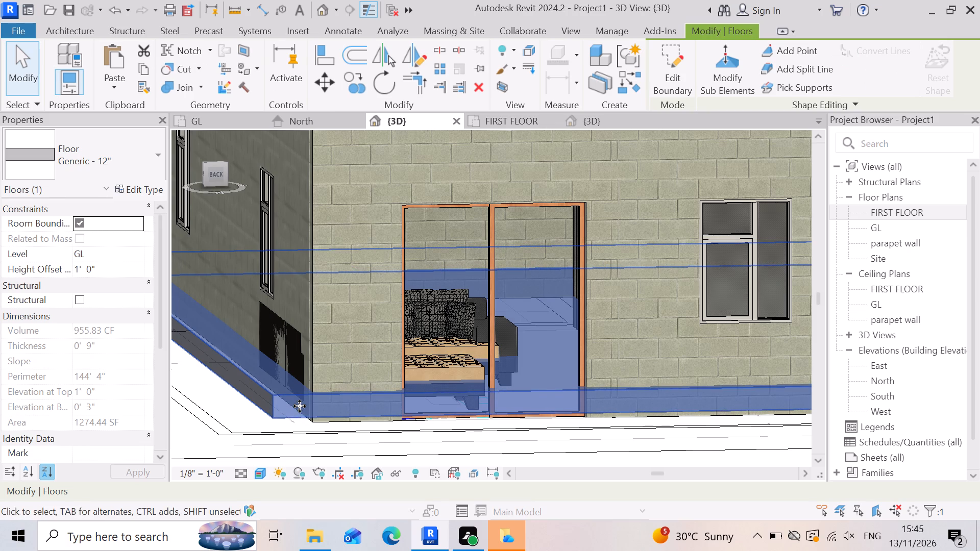
key("Down")
key("Down")
key("Down")
key("Down")
key("Down")
key("Down")
key("Down")
key("Down")
key("Down")
key("Down")
key("Down")
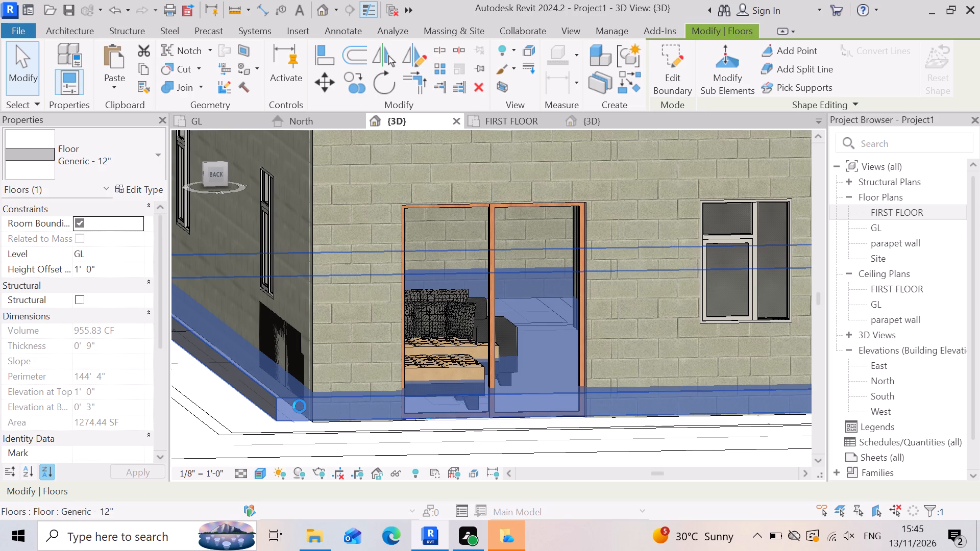
key("Down")
key("Down")
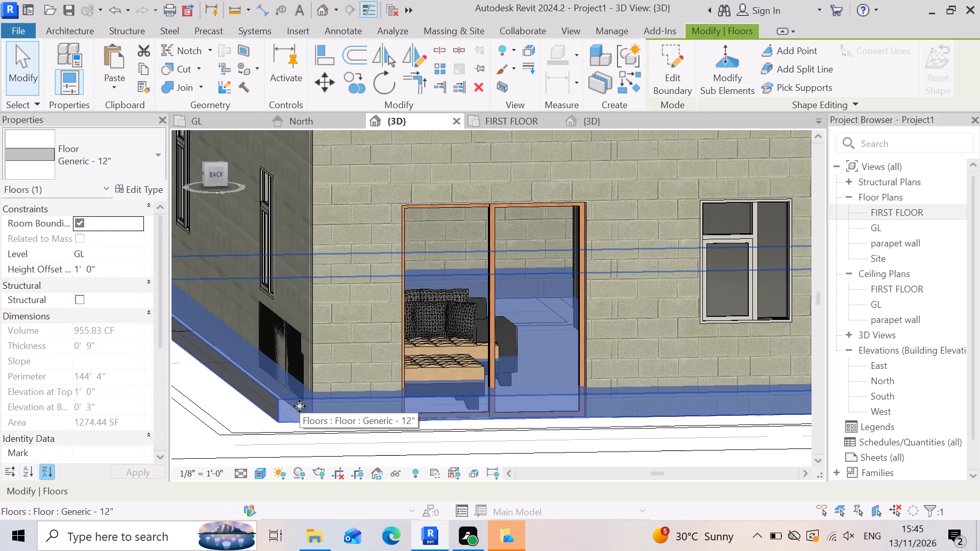
key("Down")
scroll(362, 336, "down", 5)
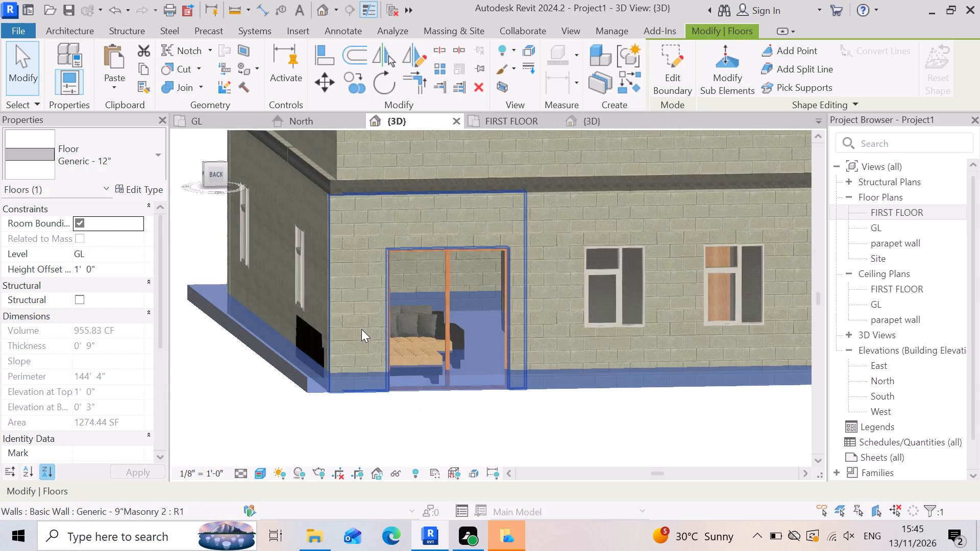
left_click(287, 430)
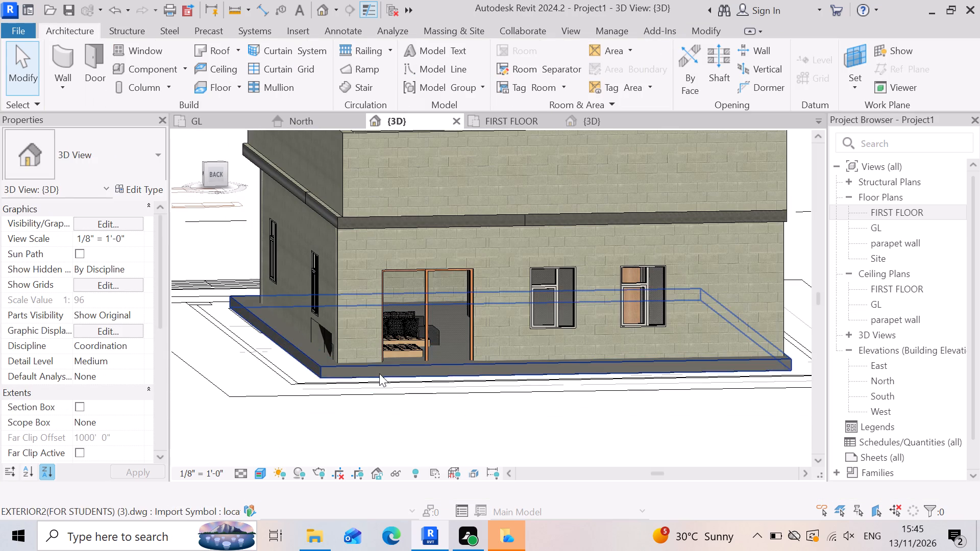
Examine how the ground-level floor slab meets the wall bases at the back, underneath and at the front.
scroll(383, 373, "up", 5)
scroll(345, 437, "down", 2)
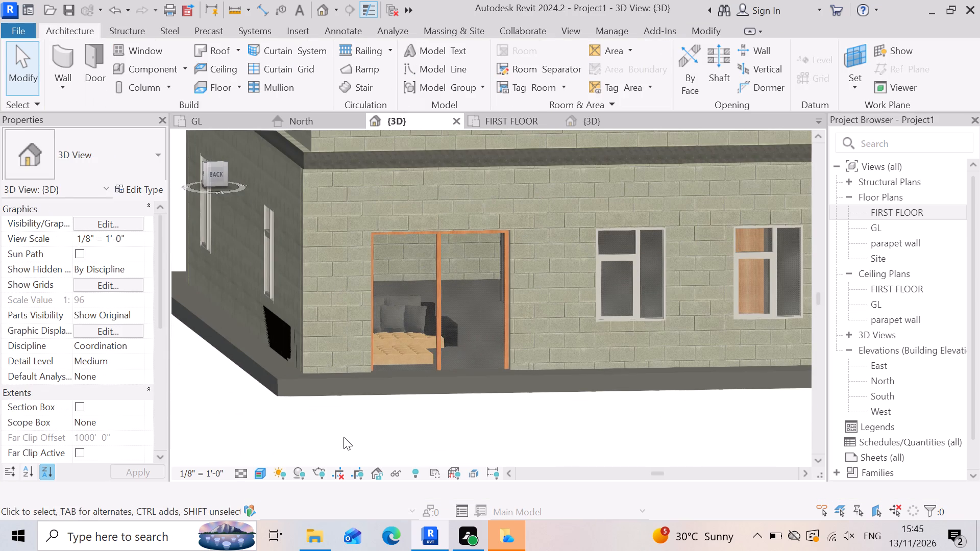
middle_click_drag(295, 457, 346, 424, "shift")
right_click_drag(295, 456, 346, 424, "shift")
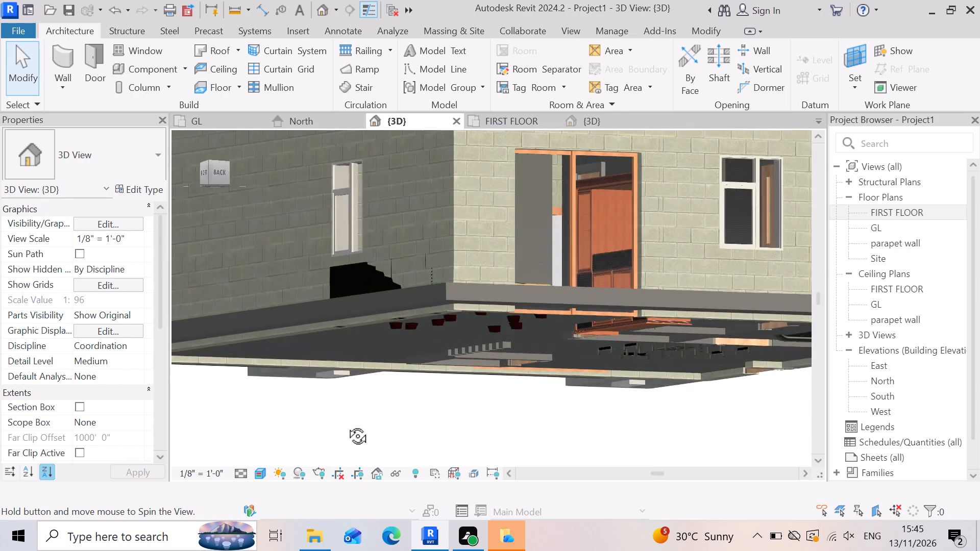
middle_click_drag(346, 424, 601, 455, "shift")
right_click_drag(346, 424, 603, 455, "shift")
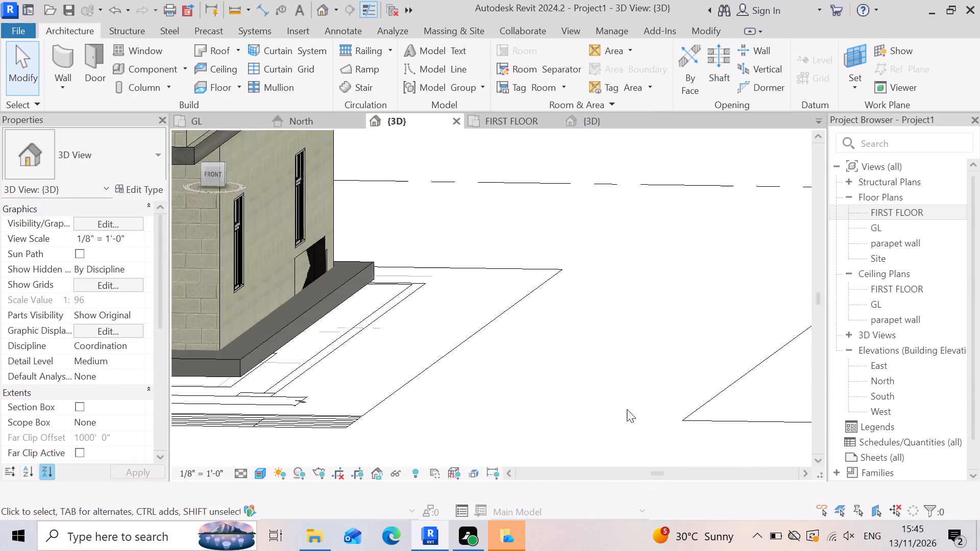
scroll(644, 400, "down", 4)
scroll(227, 414, "up", 3)
scroll(551, 380, "down", 3)
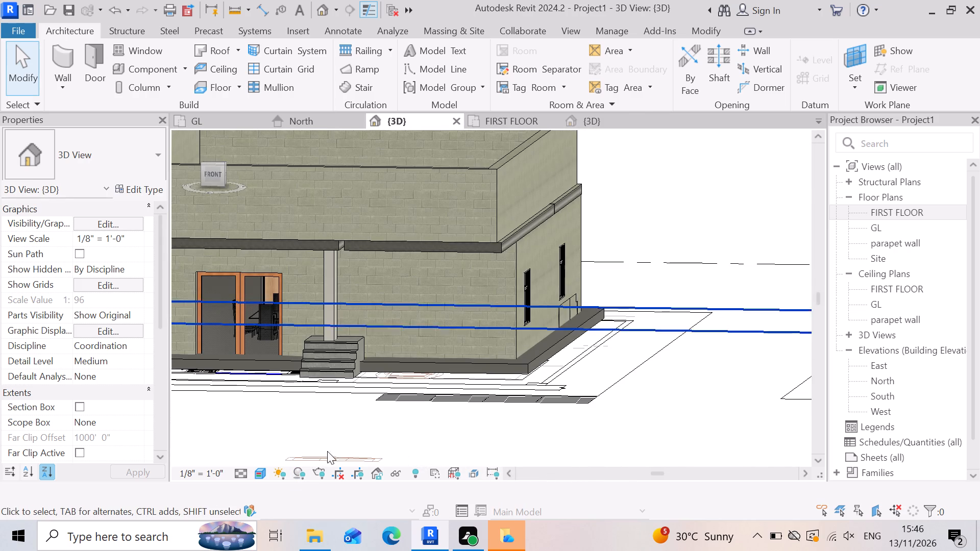
middle_click_drag(347, 424, 419, 415, "shift")
right_click_drag(349, 423, 419, 415, "shift")
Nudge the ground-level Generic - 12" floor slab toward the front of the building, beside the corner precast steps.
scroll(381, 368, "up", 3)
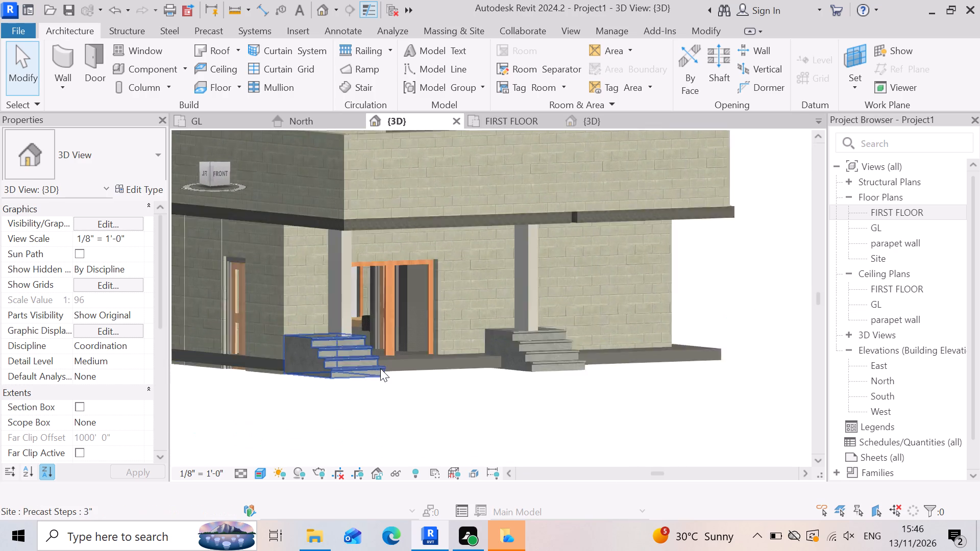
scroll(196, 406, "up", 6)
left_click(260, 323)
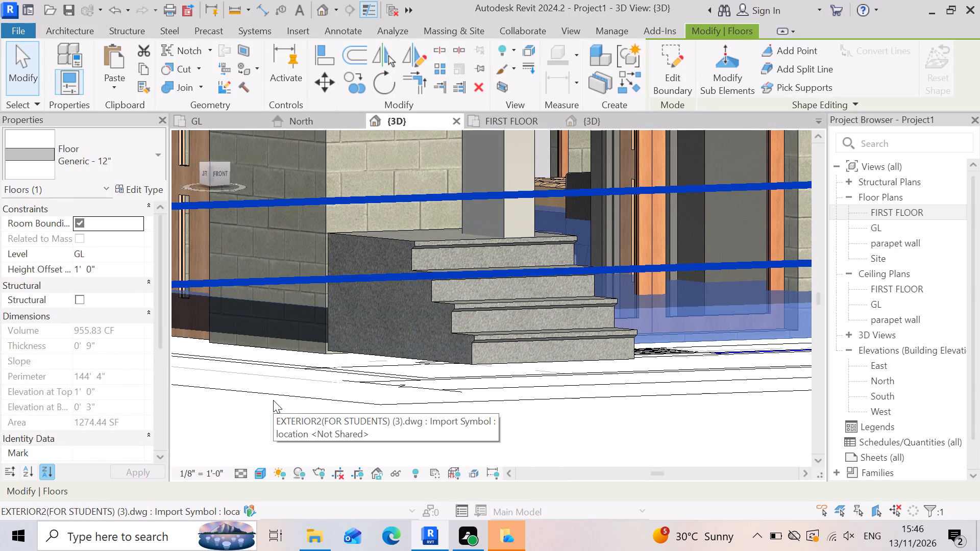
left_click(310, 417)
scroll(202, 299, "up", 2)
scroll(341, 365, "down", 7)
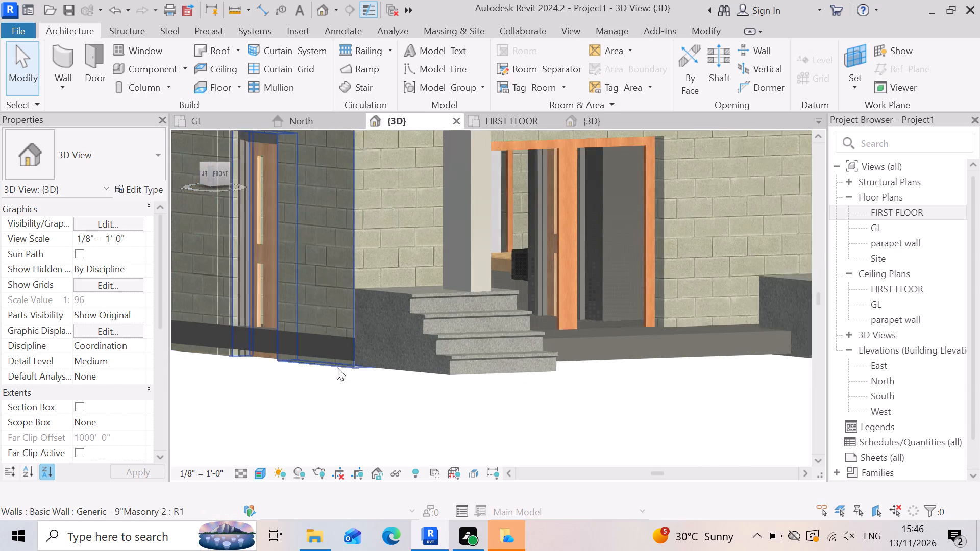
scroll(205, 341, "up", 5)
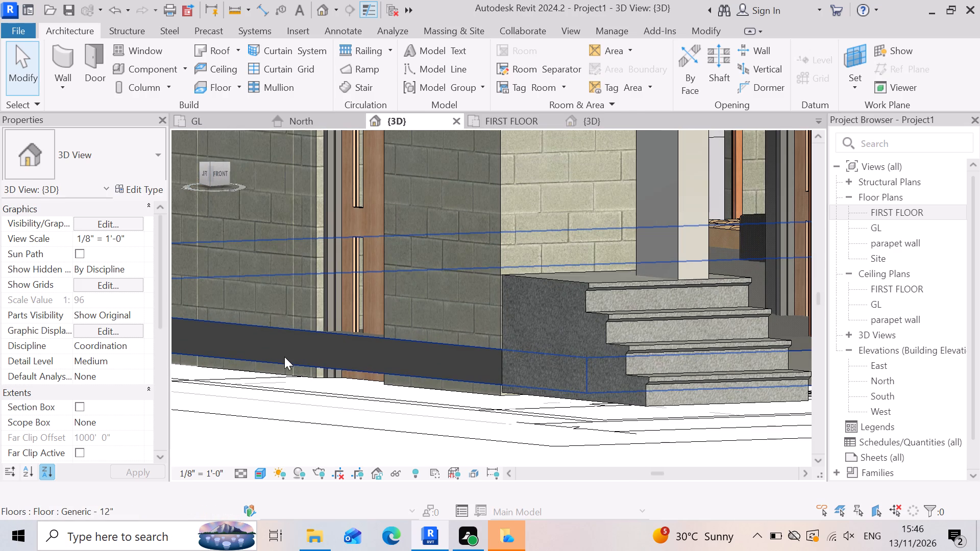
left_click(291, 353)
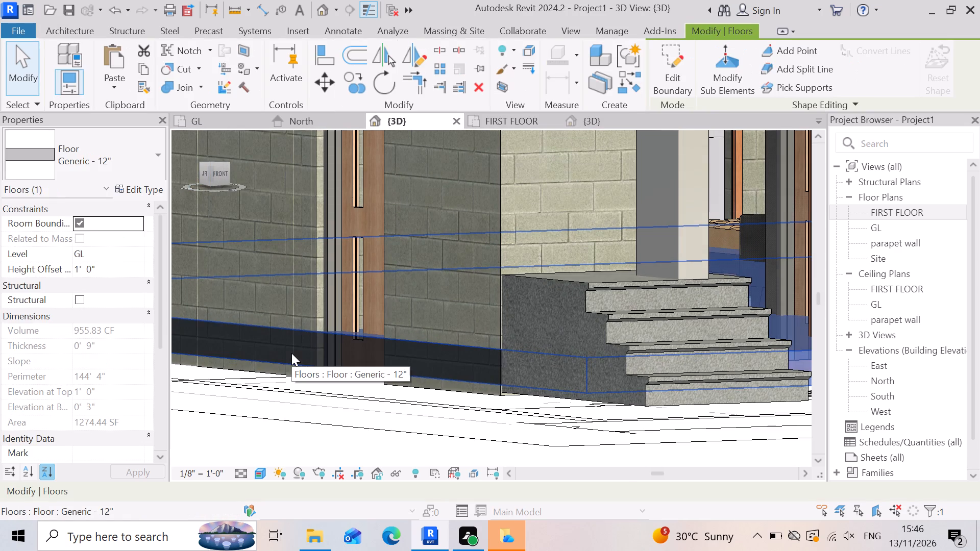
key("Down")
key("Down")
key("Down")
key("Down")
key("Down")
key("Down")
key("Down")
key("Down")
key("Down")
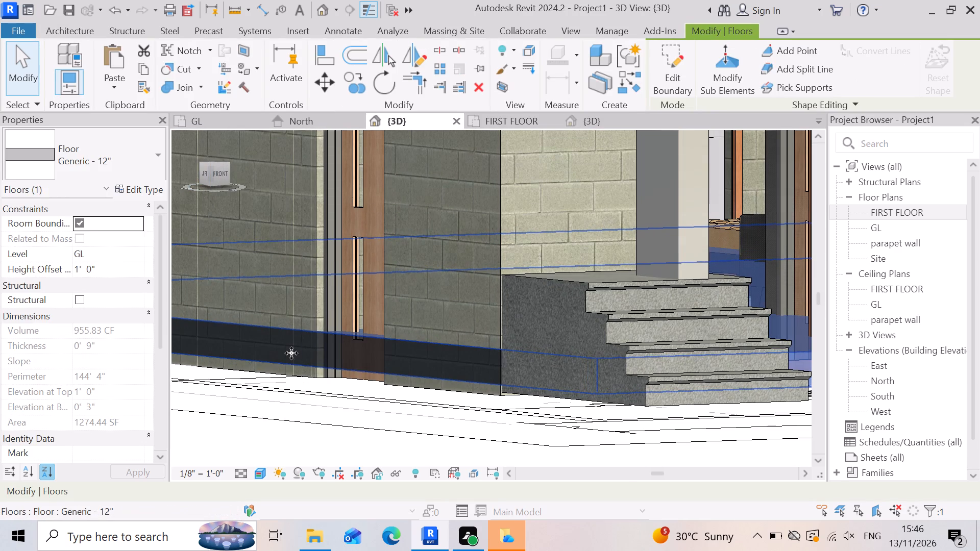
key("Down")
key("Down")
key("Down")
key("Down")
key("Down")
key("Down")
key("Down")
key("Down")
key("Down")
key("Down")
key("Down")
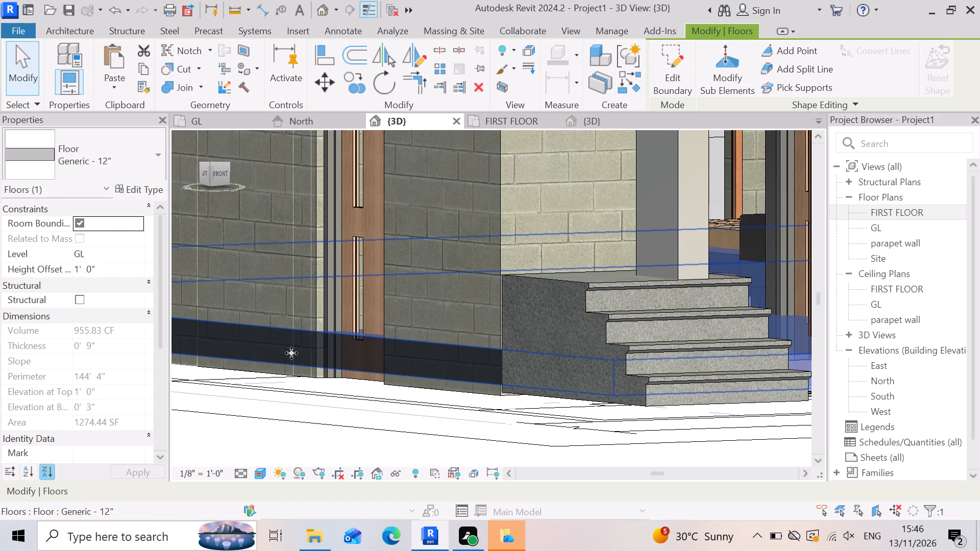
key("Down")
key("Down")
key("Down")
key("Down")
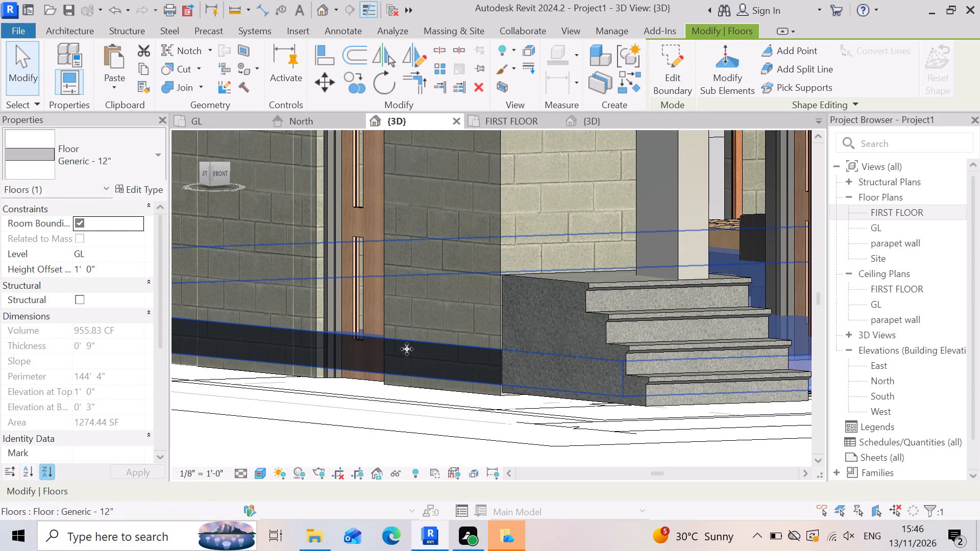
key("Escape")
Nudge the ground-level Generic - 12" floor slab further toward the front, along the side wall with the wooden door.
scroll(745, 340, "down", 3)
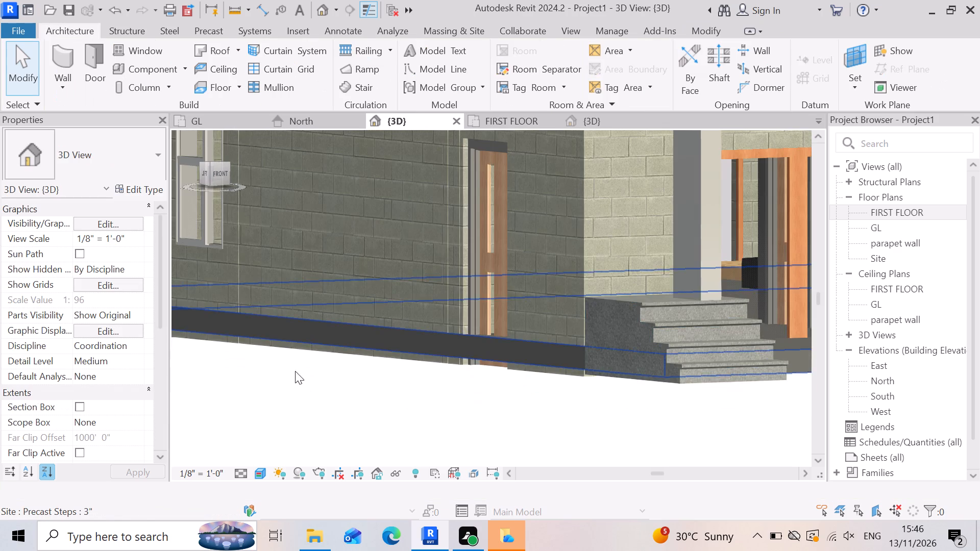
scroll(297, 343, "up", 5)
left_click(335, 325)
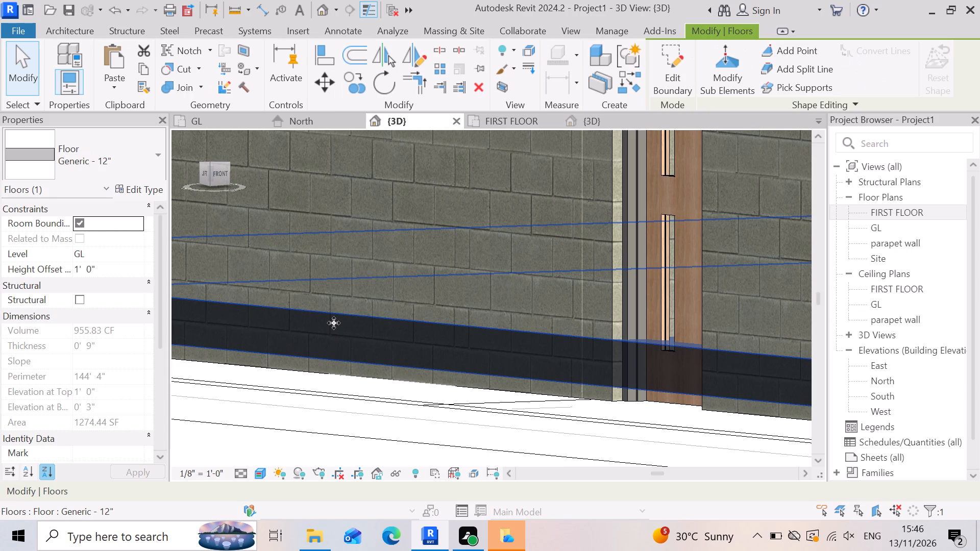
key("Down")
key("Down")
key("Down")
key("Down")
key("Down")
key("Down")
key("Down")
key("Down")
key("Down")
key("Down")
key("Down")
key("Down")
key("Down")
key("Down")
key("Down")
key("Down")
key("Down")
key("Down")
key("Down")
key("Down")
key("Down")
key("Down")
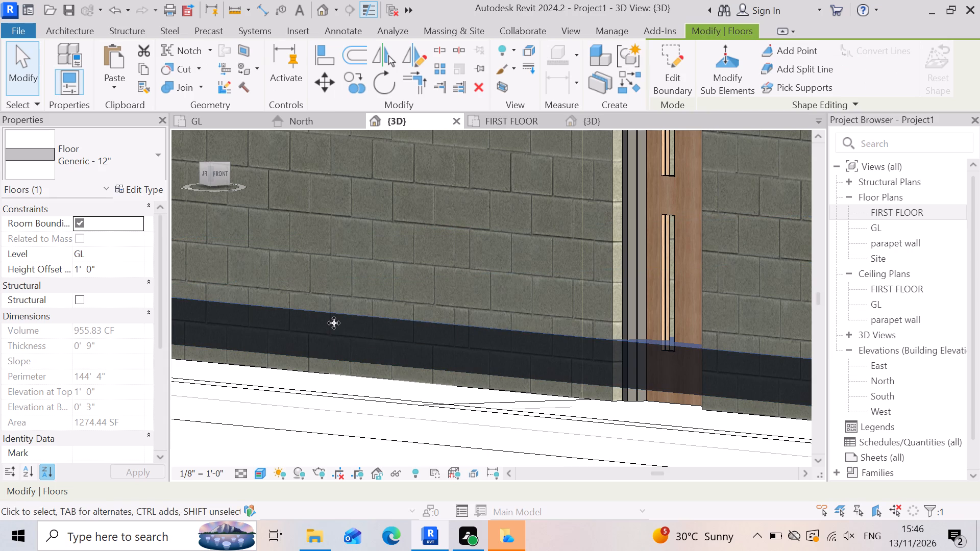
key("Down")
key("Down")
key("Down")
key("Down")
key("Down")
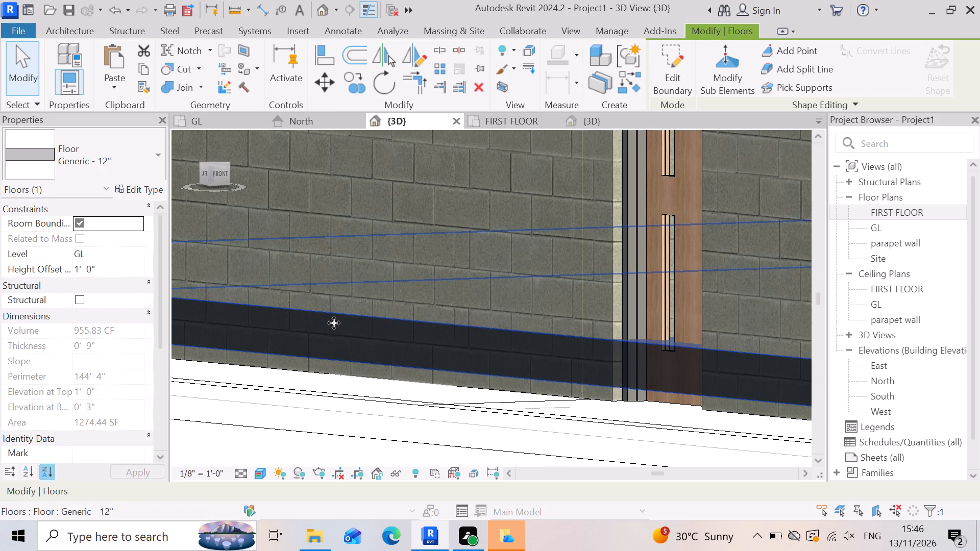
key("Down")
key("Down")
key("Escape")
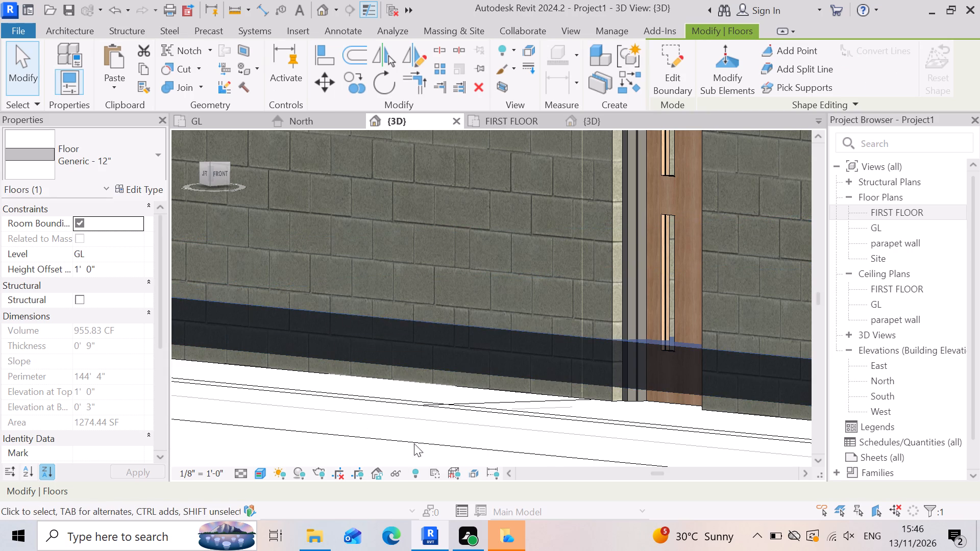
Delete the ground-level Generic - 12" floor slab running along the base of the side wall with two windows.
scroll(593, 354, "down", 7)
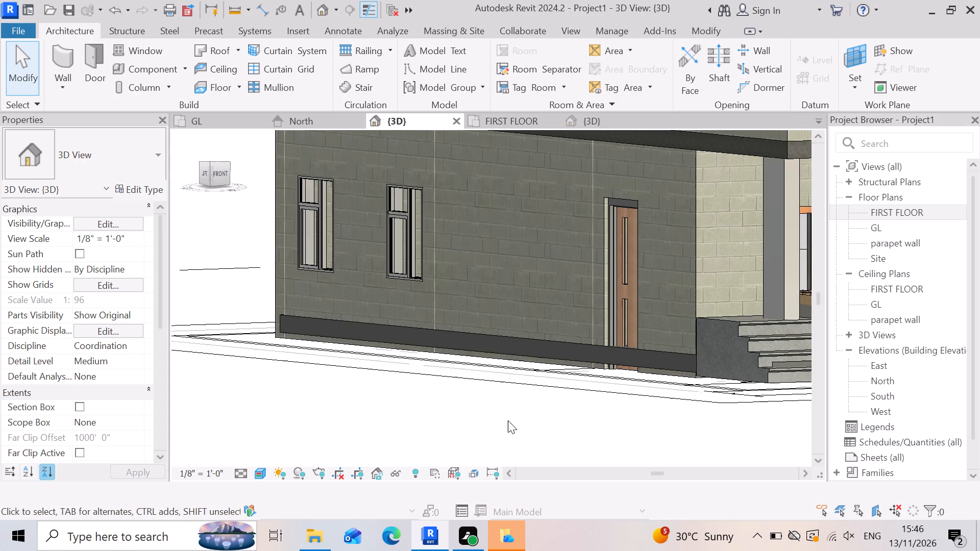
scroll(582, 416, "down", 2)
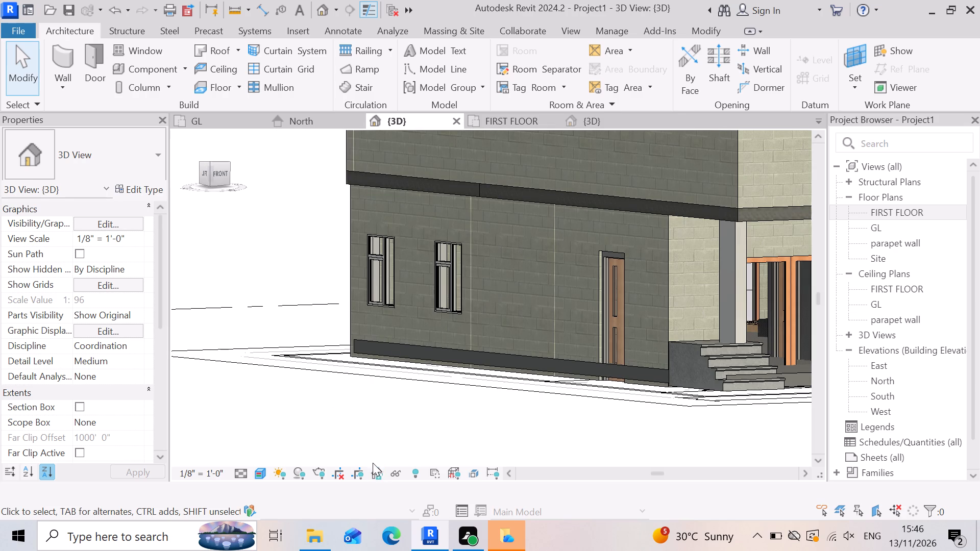
right_click_drag(364, 423, 474, 420, "shift")
middle_click_drag(364, 413, 460, 413, "shift")
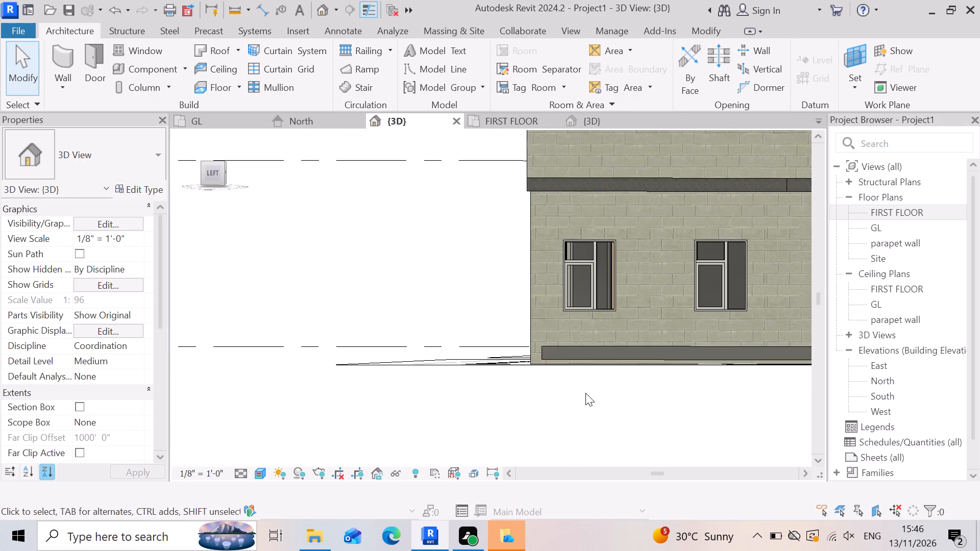
scroll(597, 385, "up", 3)
scroll(389, 363, "down", 3)
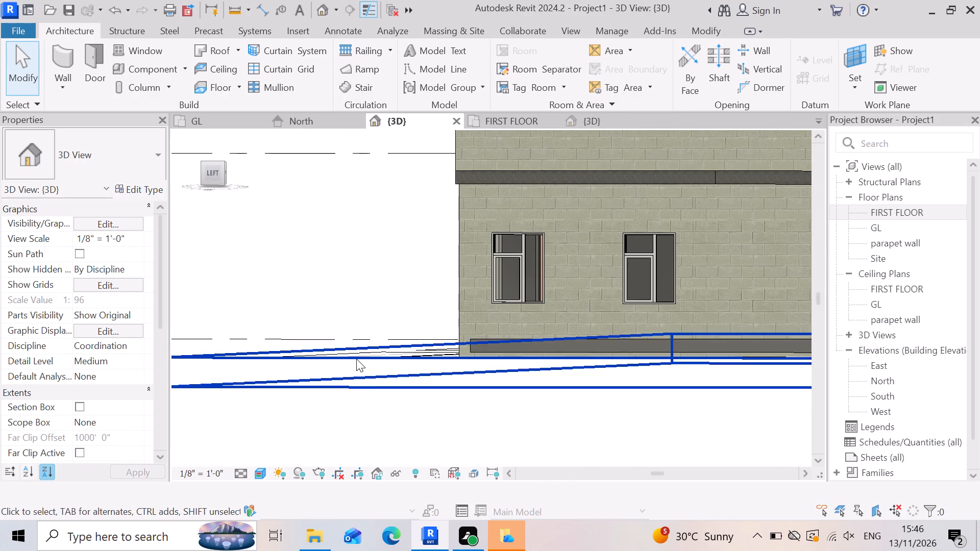
right_click_drag(341, 340, 580, 396, "shift")
middle_click_drag(344, 341, 365, 353, "shift")
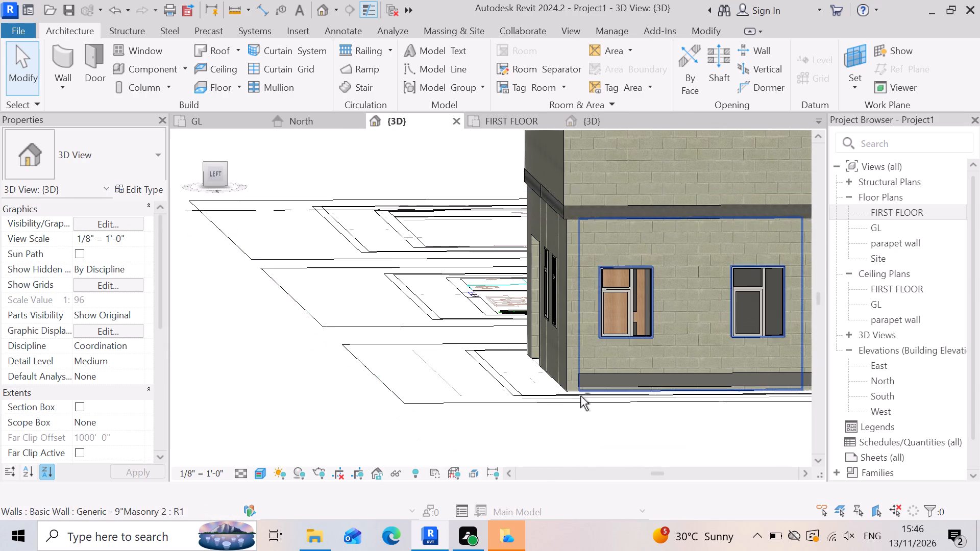
right_click_drag(580, 396, 589, 399, "shift")
scroll(721, 407, "up", 2)
scroll(612, 397, "up", 2)
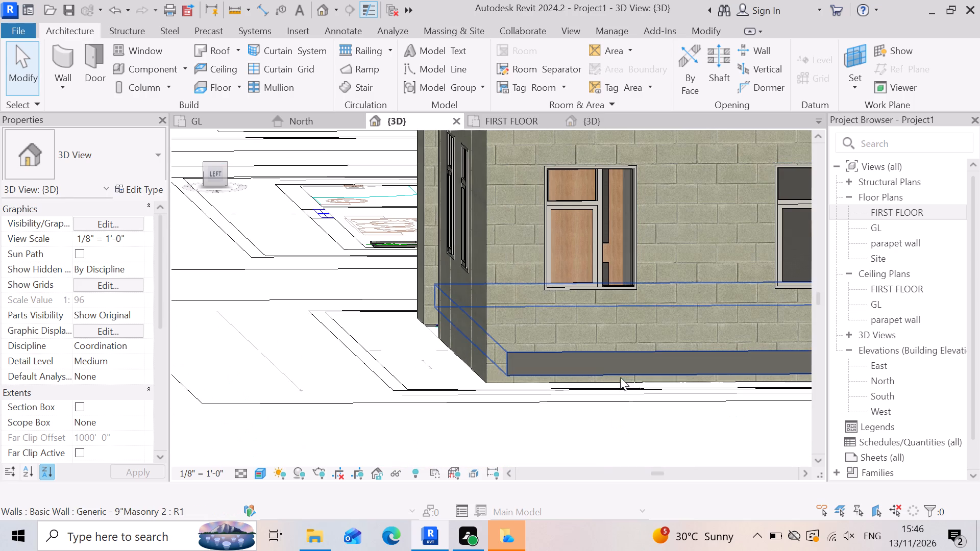
left_click(642, 367)
scroll(444, 391, "down", 6)
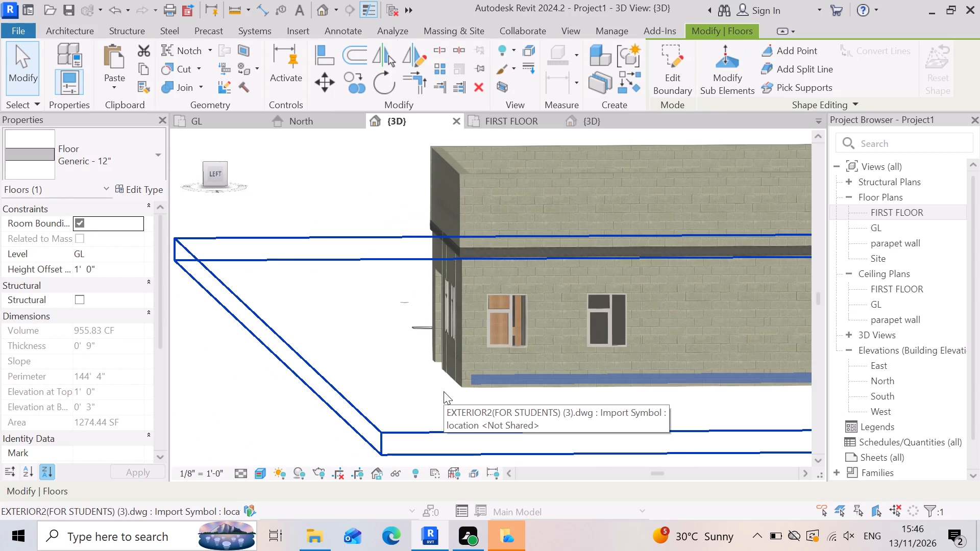
scroll(482, 318, "up", 2)
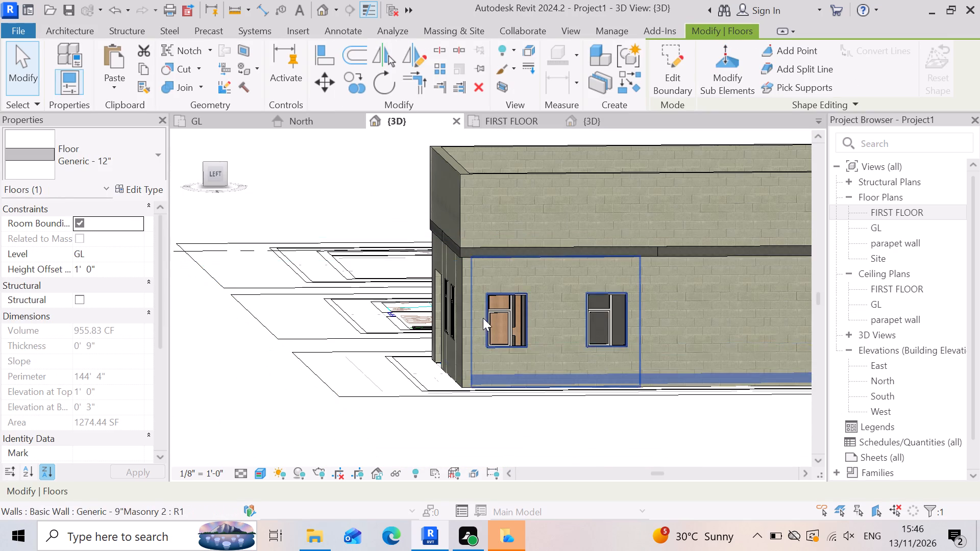
key("Delete")
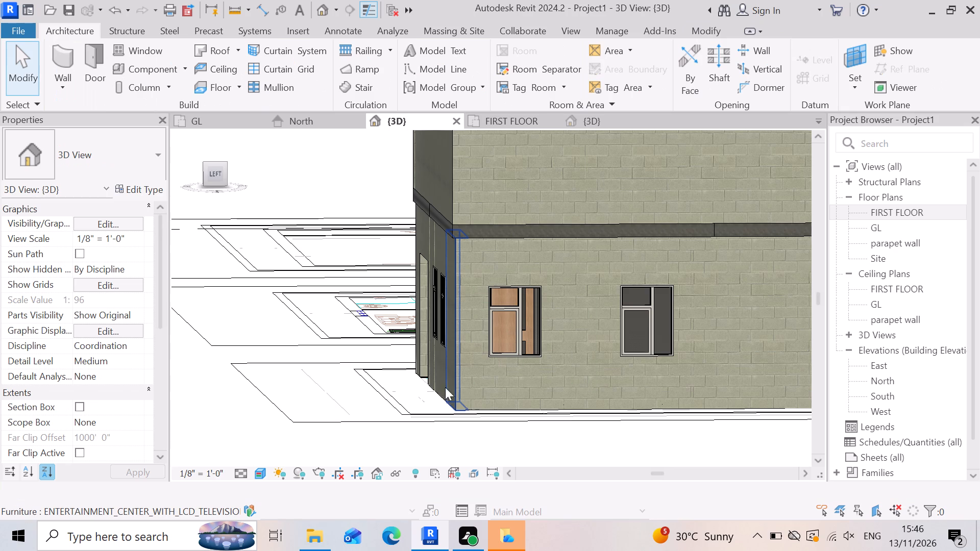
Examine the wall bases at the back corner and along the side wall, including the bottom of the side door.
scroll(434, 384, "down", 2)
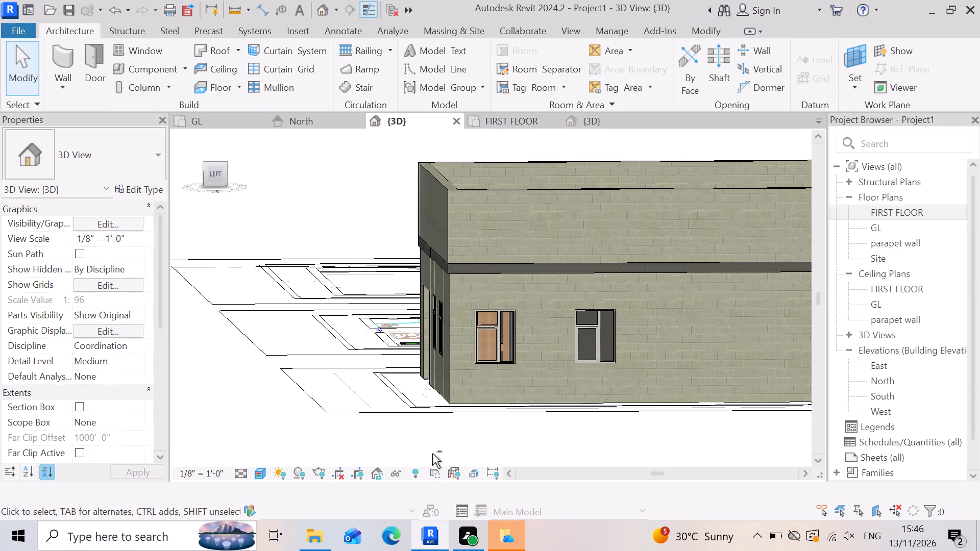
right_click_drag(432, 454, 483, 441, "shift")
middle_click_drag(432, 452, 477, 442, "shift")
scroll(608, 428, "up", 1)
scroll(582, 392, "up", 1)
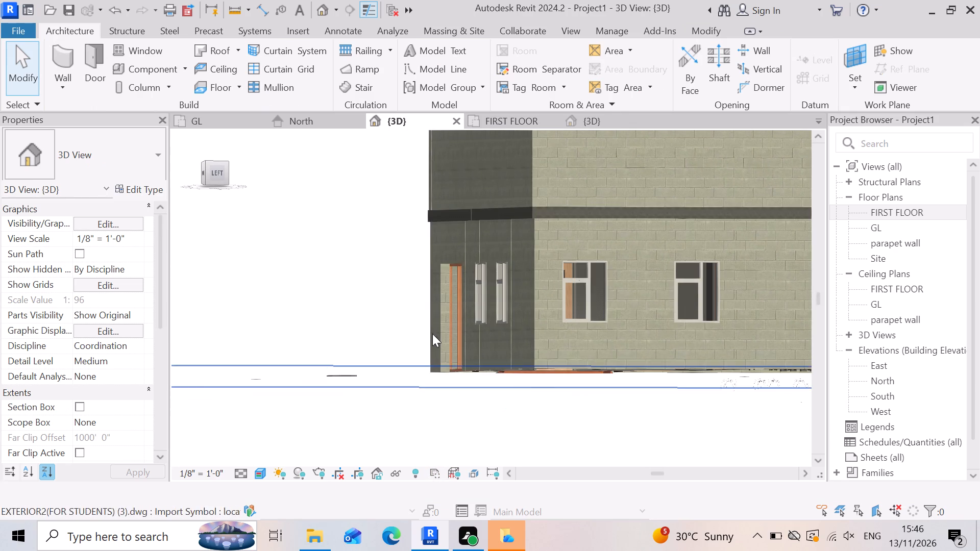
scroll(430, 334, "up", 5)
scroll(468, 420, "down", 1)
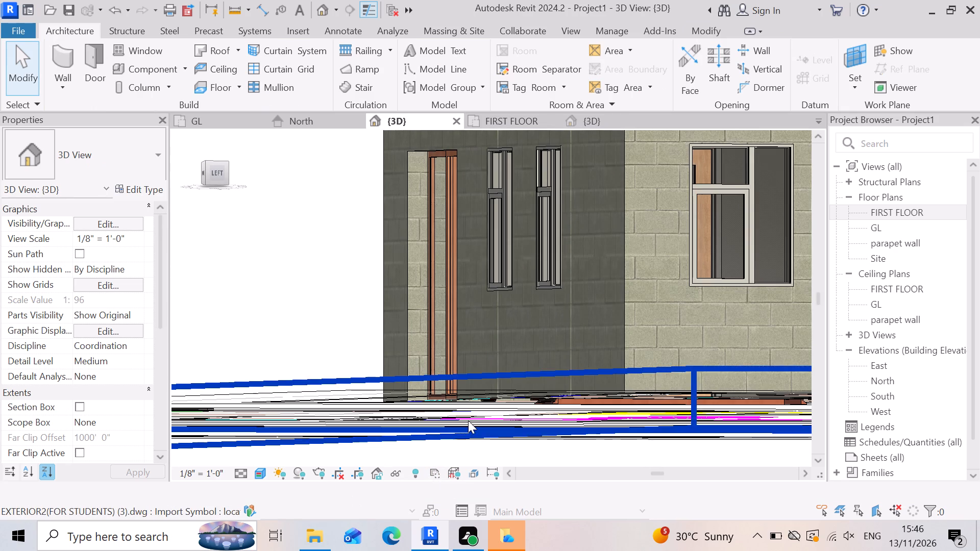
scroll(510, 417, "down", 6)
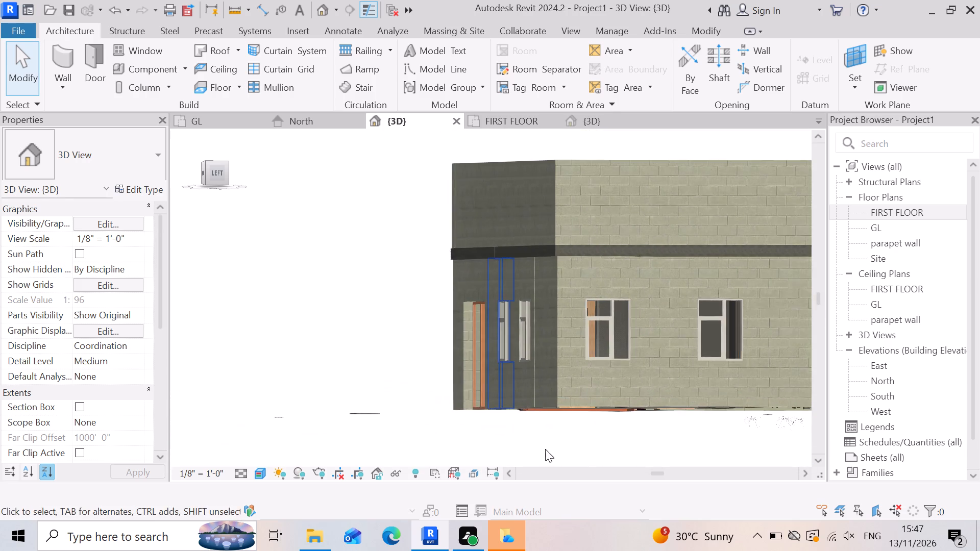
scroll(487, 418, "down", 2)
right_click_drag(589, 449, 589, 448, "shift")
middle_click_drag(589, 449, 589, 448, "shift")
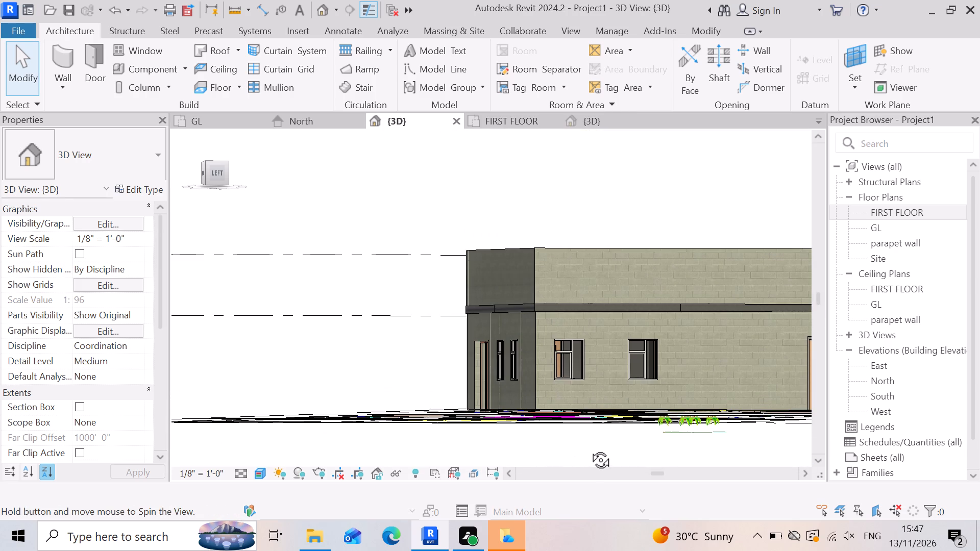
middle_click_drag(589, 448, 486, 462, "shift")
right_click_drag(589, 448, 486, 463, "shift")
scroll(612, 418, "up", 4)
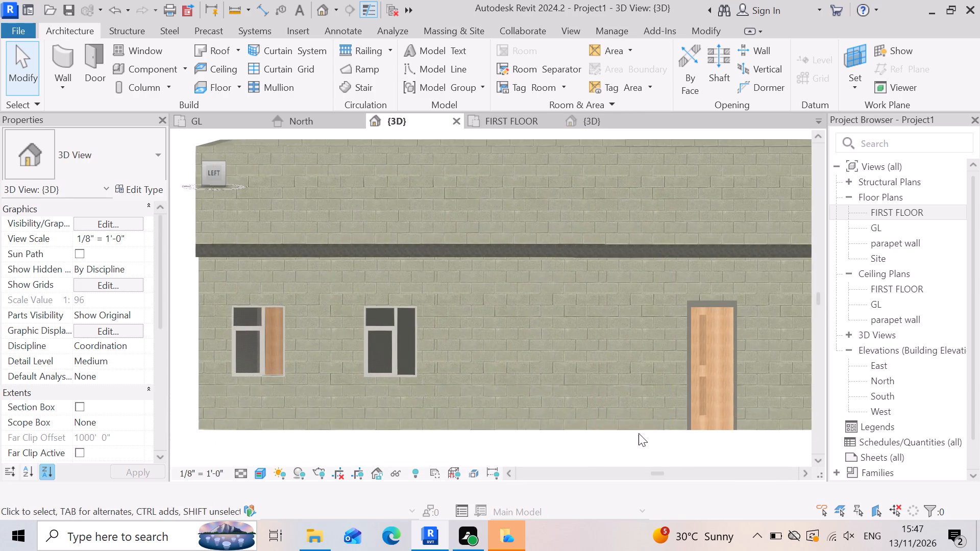
scroll(638, 433, "up", 2)
scroll(572, 412, "down", 3)
scroll(770, 400, "up", 5)
scroll(517, 385, "down", 3)
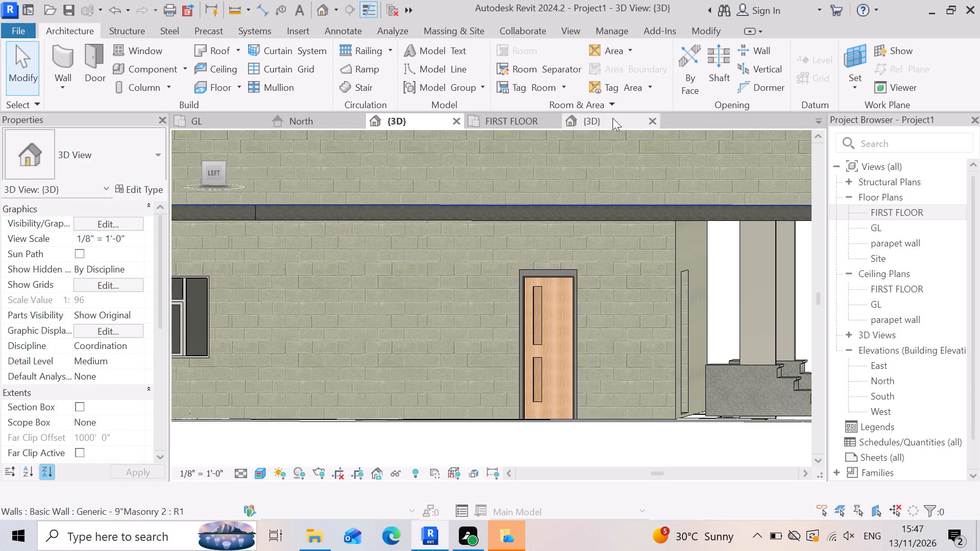
In the FIRST FLOOR plan, sketch a rectangular floor boundary about 41' 2" long from the bedroom's outer wall corner to the car porch's outer wall.
left_click(524, 124)
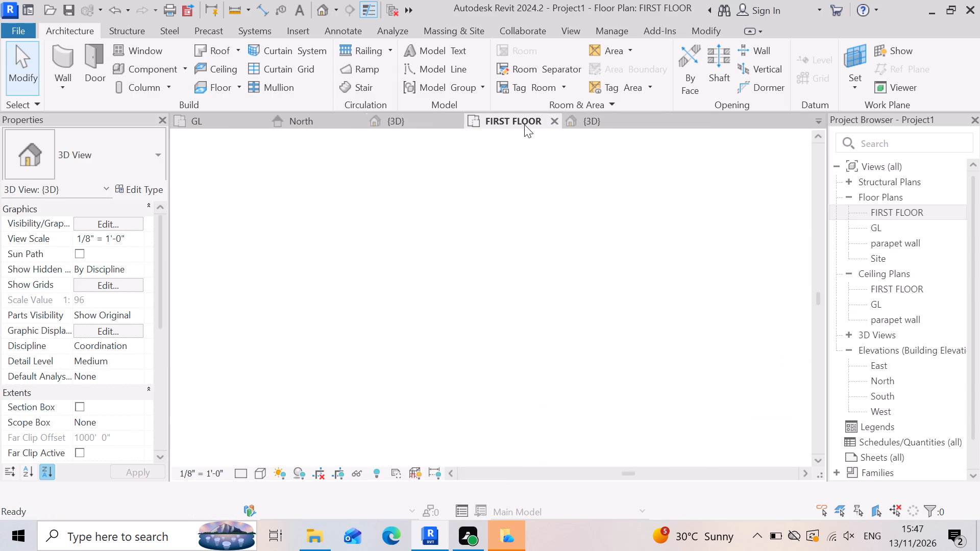
scroll(532, 359, "down", 8)
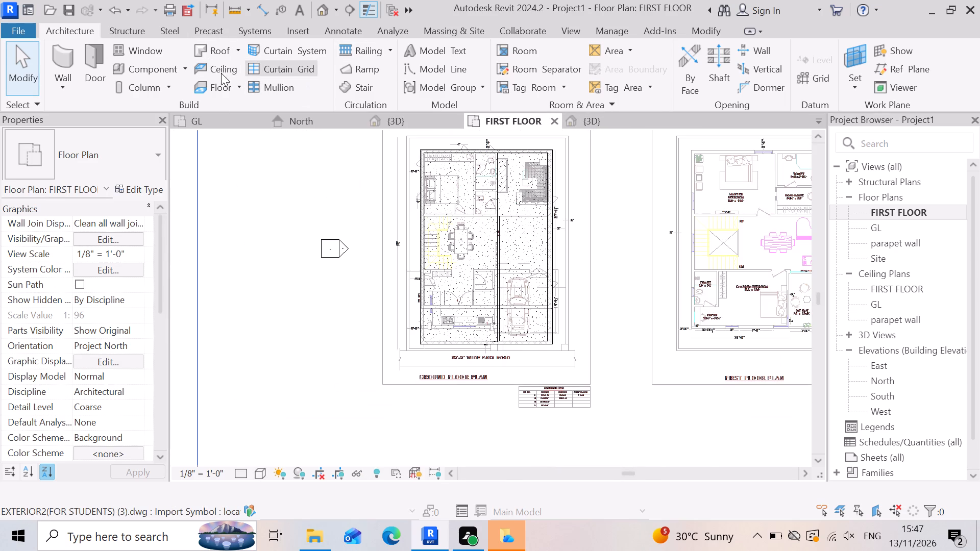
left_click(224, 88)
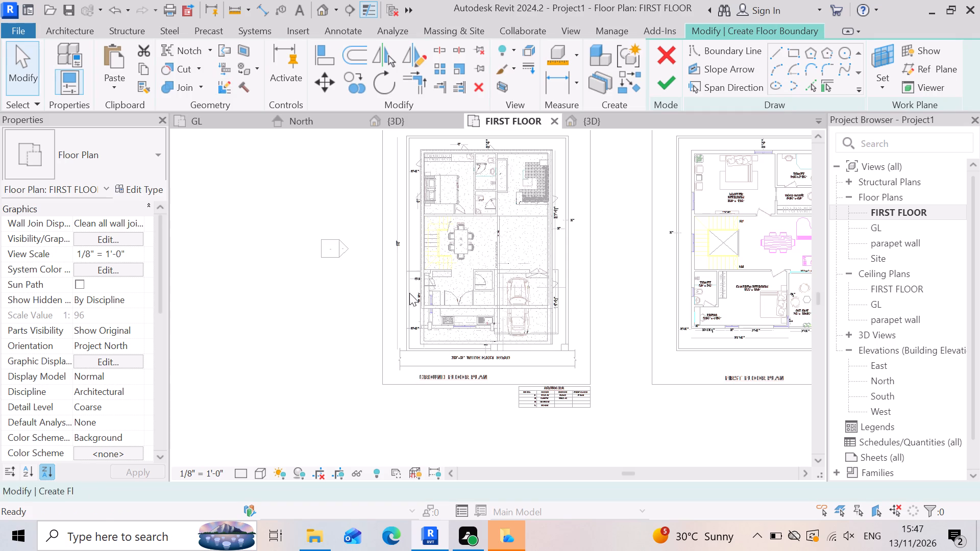
scroll(438, 305, "down", 3)
scroll(479, 184, "up", 2)
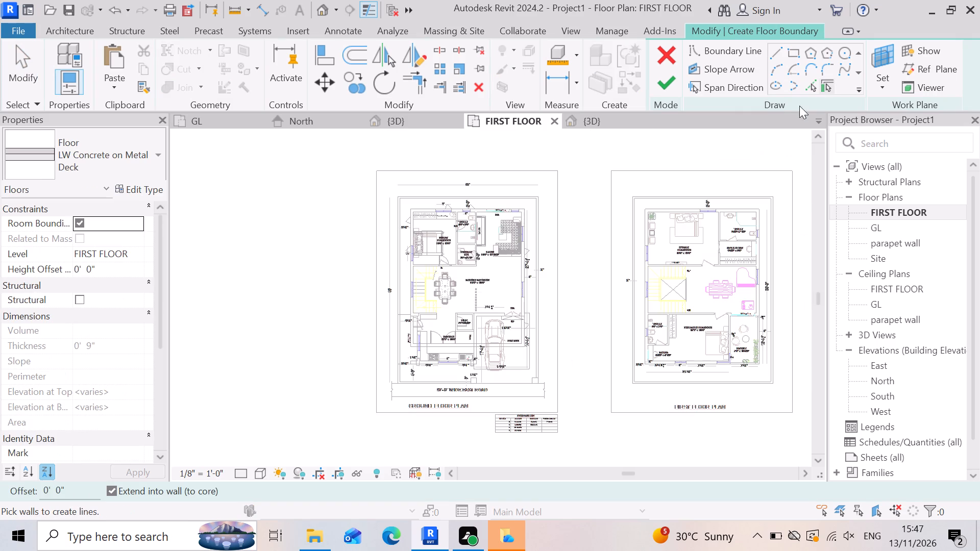
left_click(793, 59)
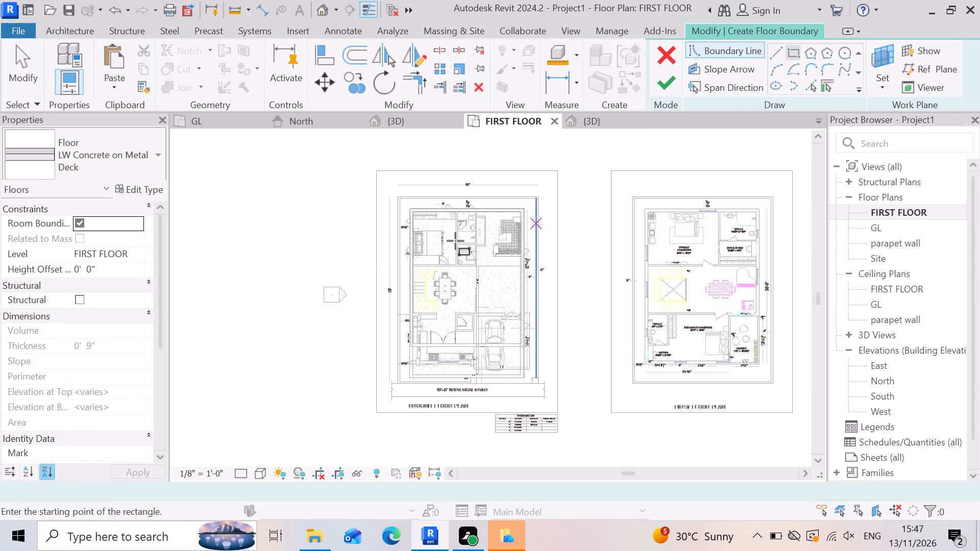
scroll(386, 228, "up", 3)
scroll(477, 213, "up", 7)
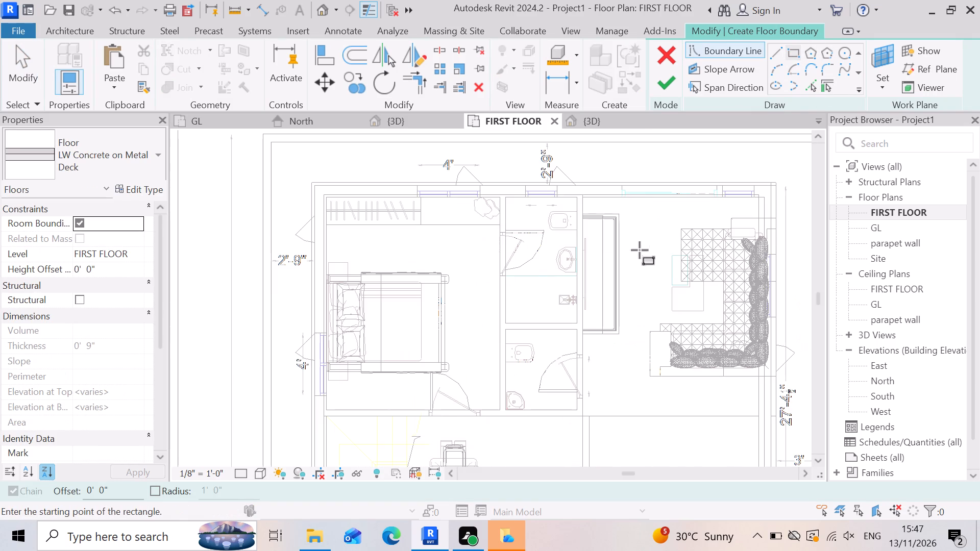
scroll(309, 167, "up", 9)
scroll(292, 210, "up", 2)
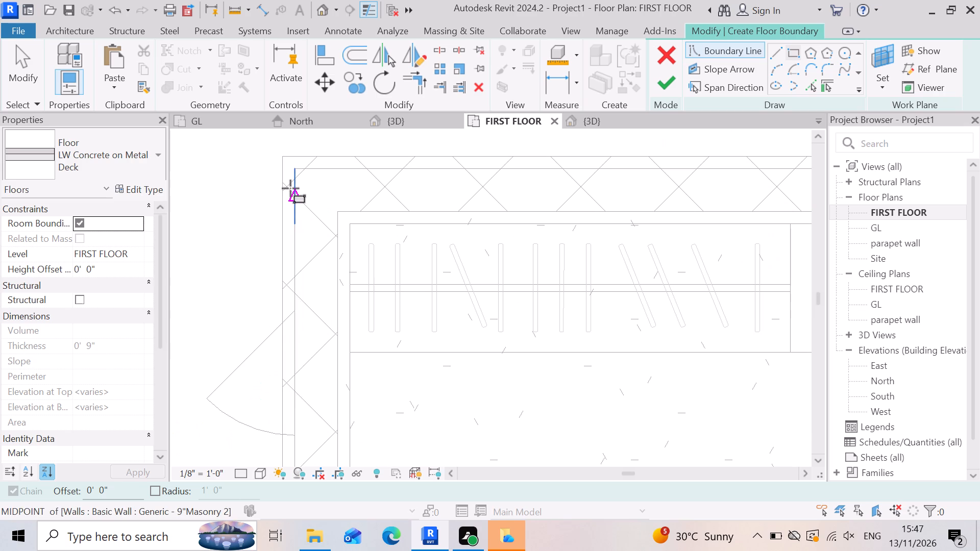
left_click(281, 155)
scroll(347, 169, "down", 5)
scroll(398, 205, "down", 3)
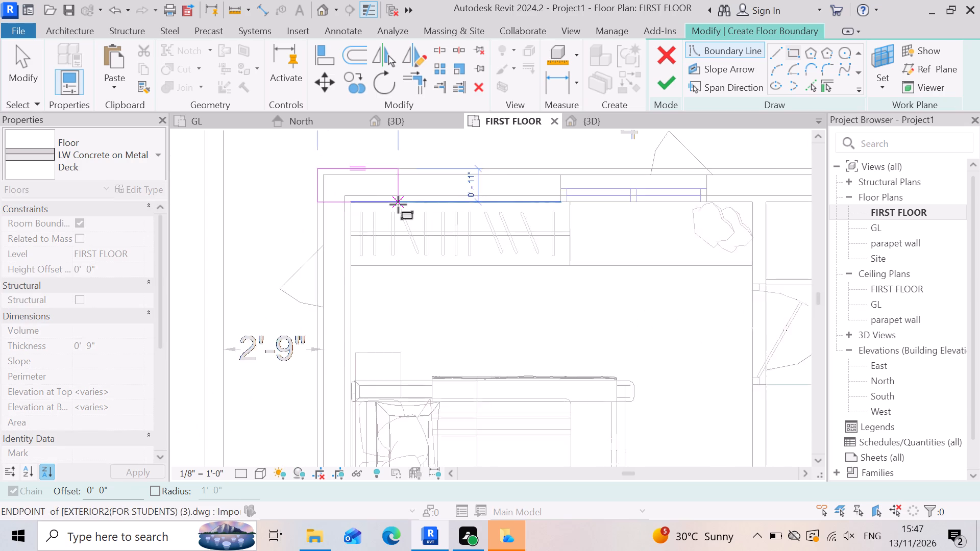
scroll(398, 205, "down", 11)
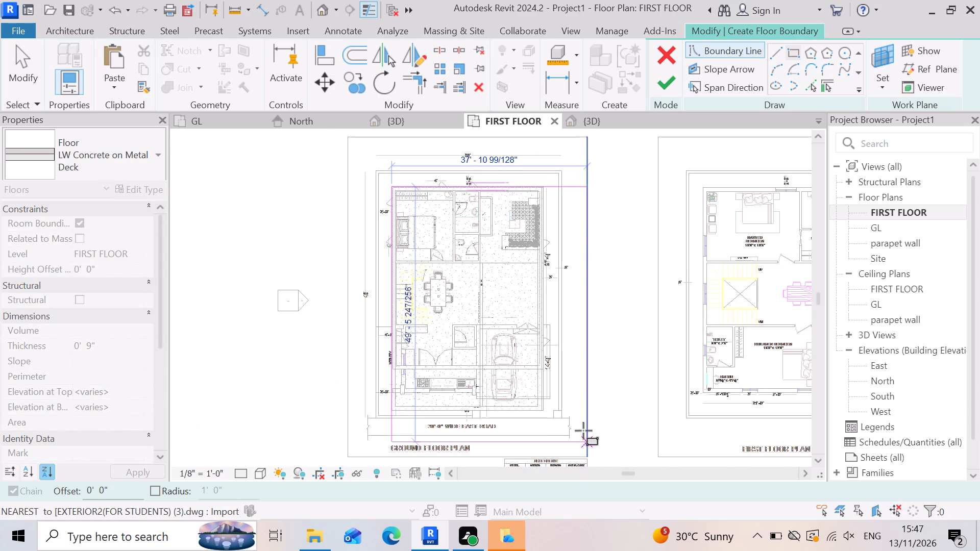
scroll(574, 378, "down", 4)
scroll(562, 394, "up", 2)
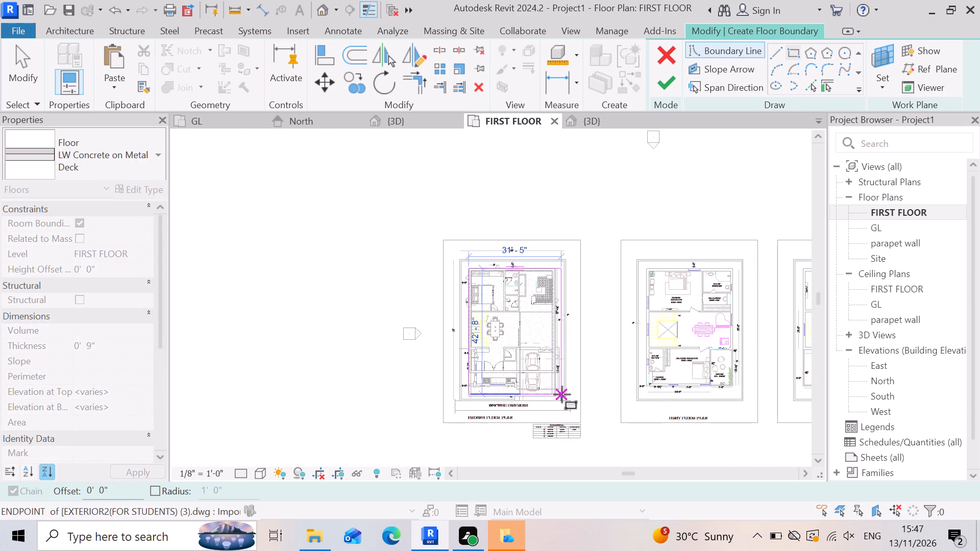
scroll(562, 394, "up", 8)
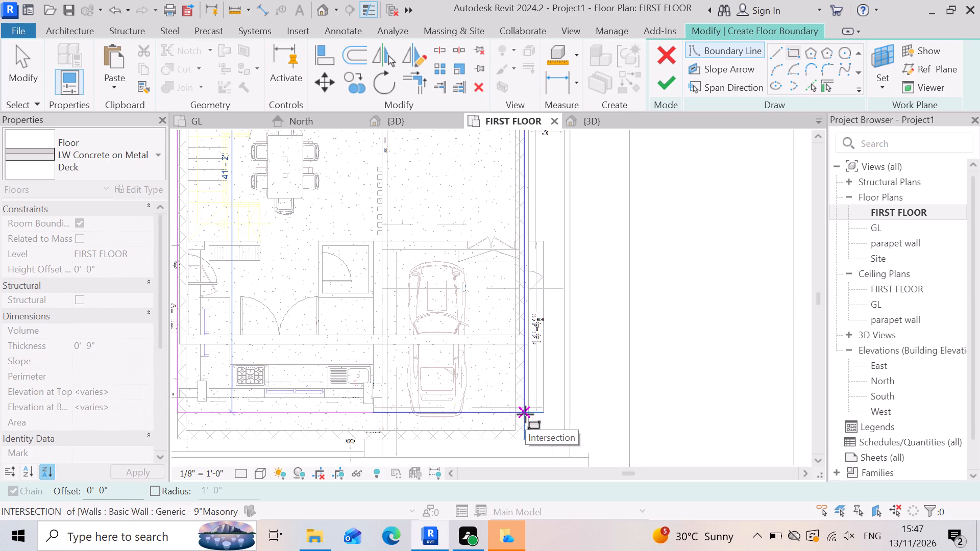
left_click(525, 414)
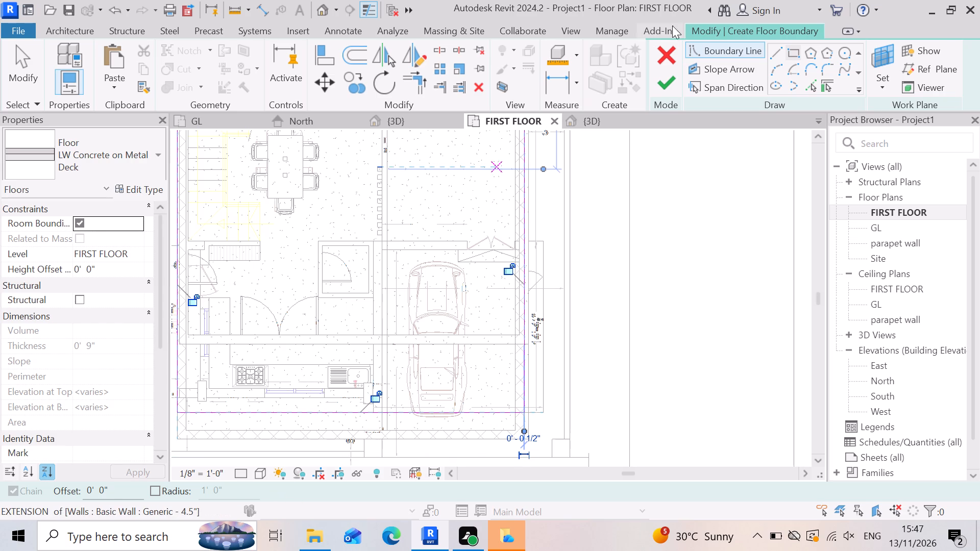
Finish the LW Concrete on Metal Deck floor, trying to attach the walls to its bottom, and cancel the attachment.
left_click(659, 77)
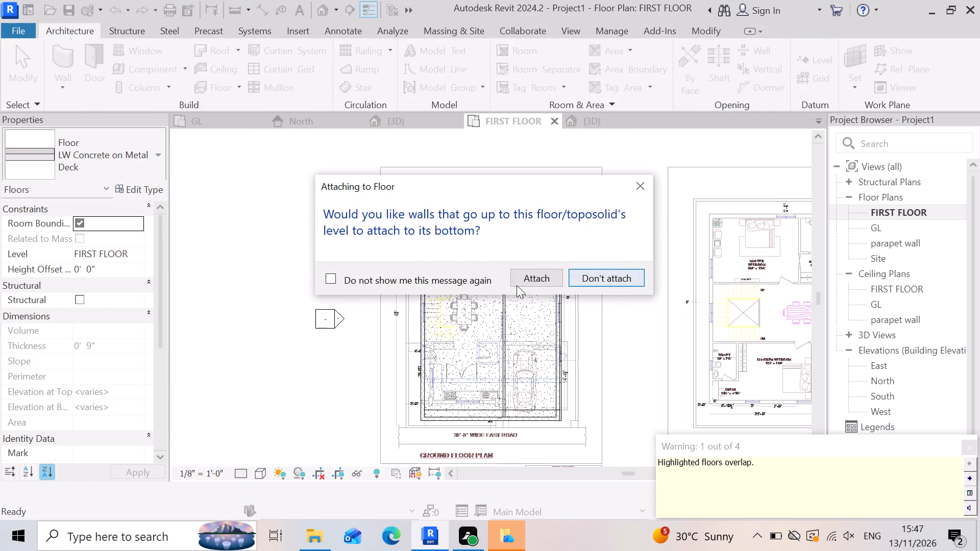
left_click(510, 273)
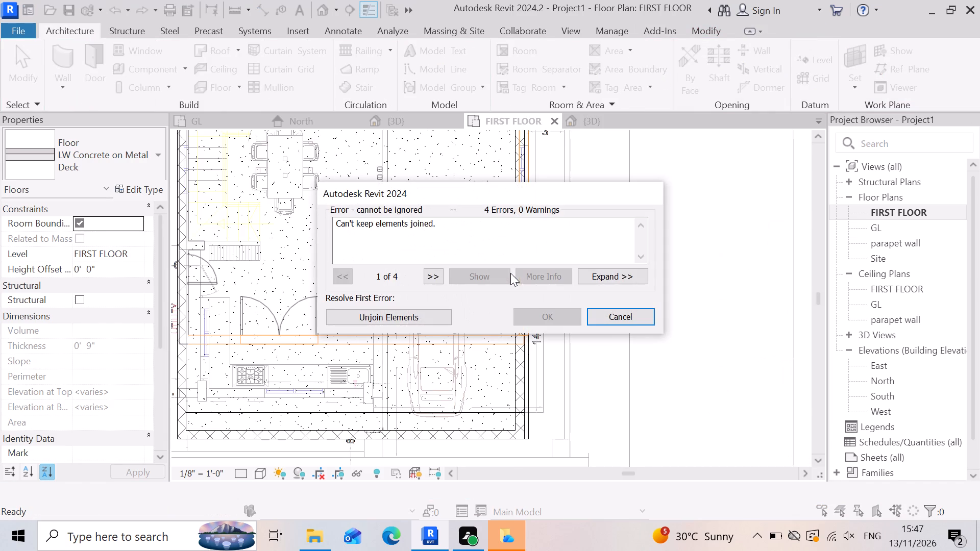
left_click(638, 308)
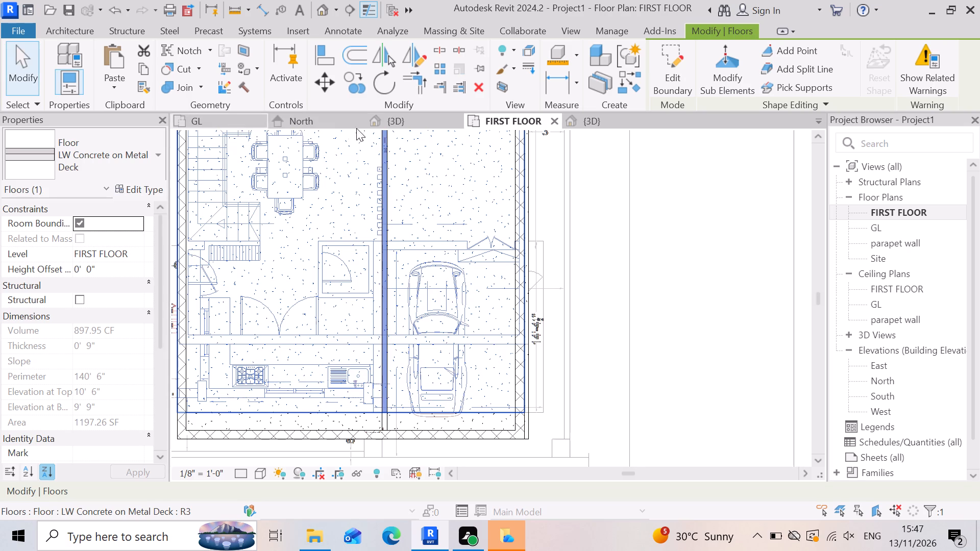
Examine the building in the 3D view, along the side wall with the wooden door and the front steps.
left_click(410, 121)
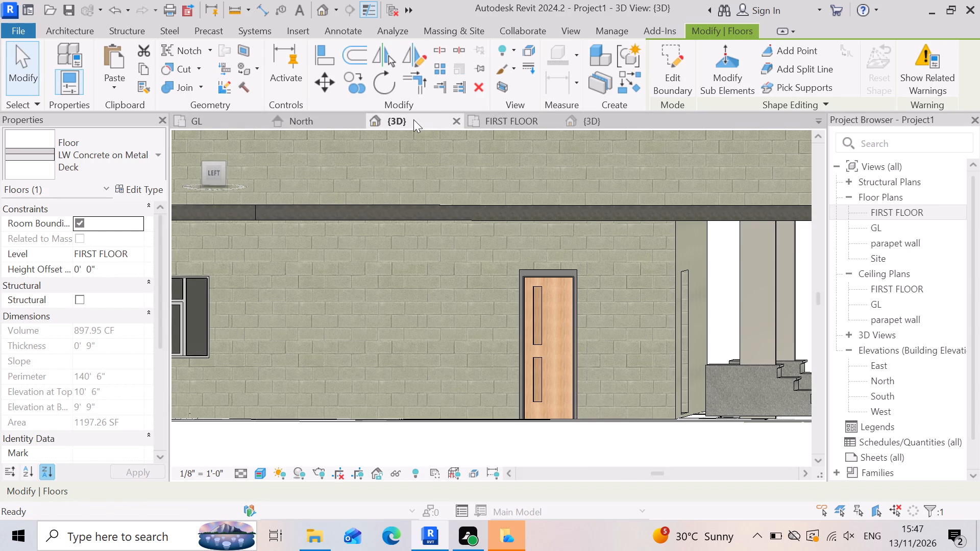
scroll(471, 218, "down", 7)
scroll(465, 202, "up", 2)
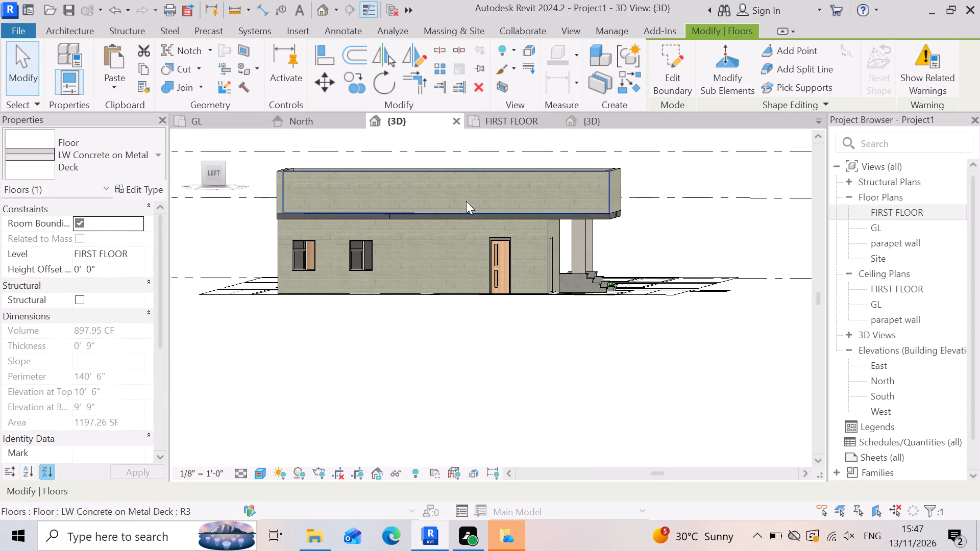
scroll(466, 201, "up", 3)
scroll(636, 354, "up", 3)
scroll(591, 347, "down", 4)
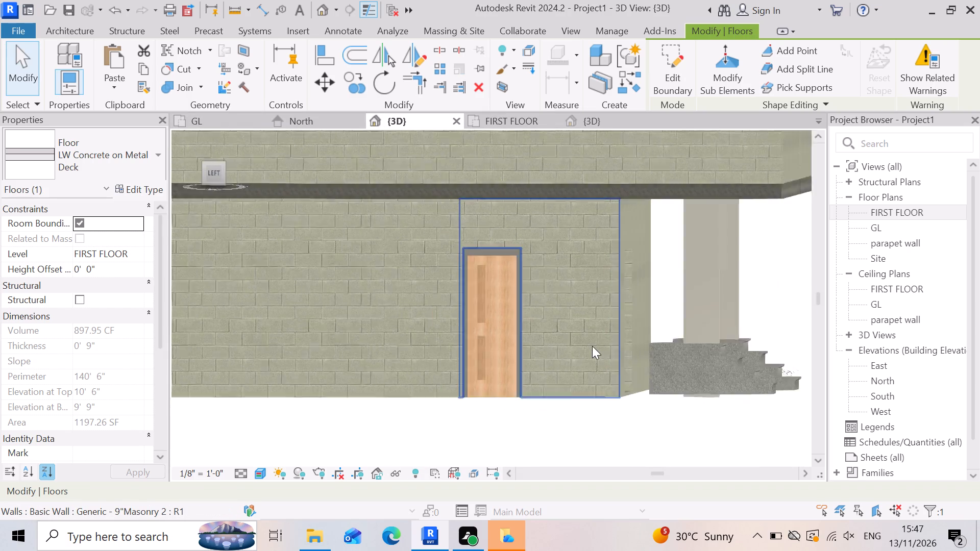